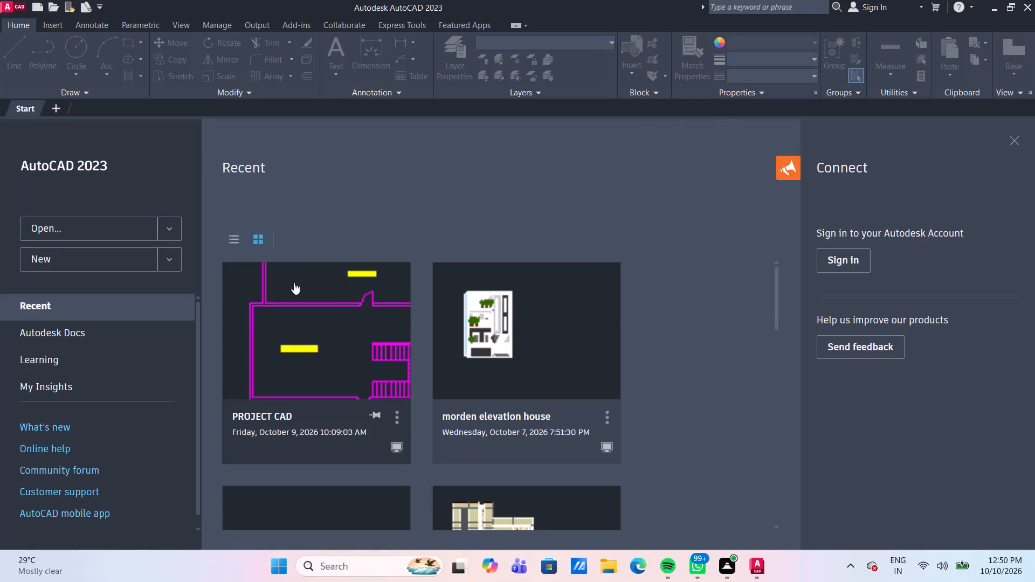
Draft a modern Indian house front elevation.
Create a new blank drawing.
{"action": "left_click", "coordinate": [130, 260]}
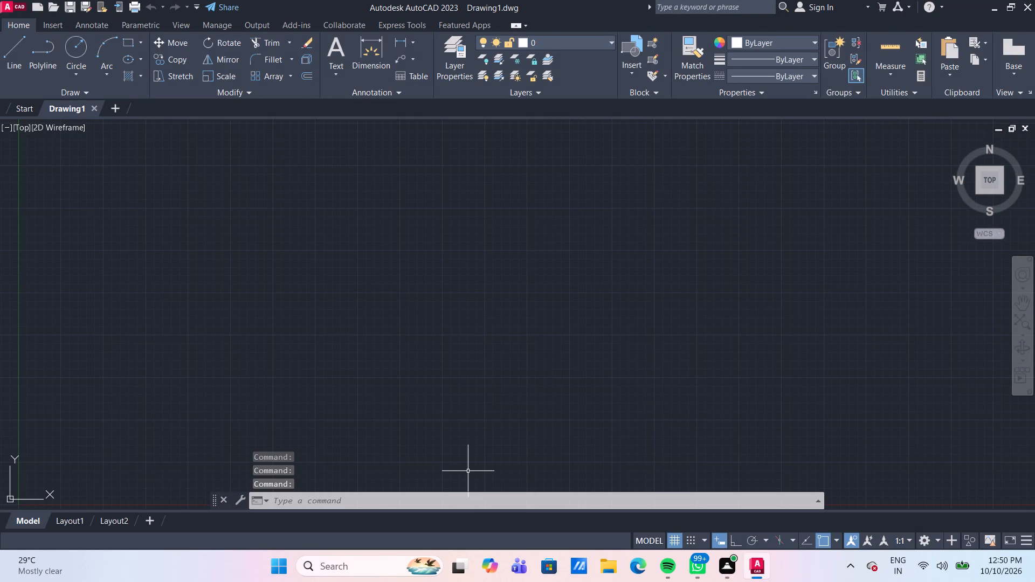
Turn on command log file recording with LOGFILEON.
{"action": "left_click", "coordinate": [459, 501]}
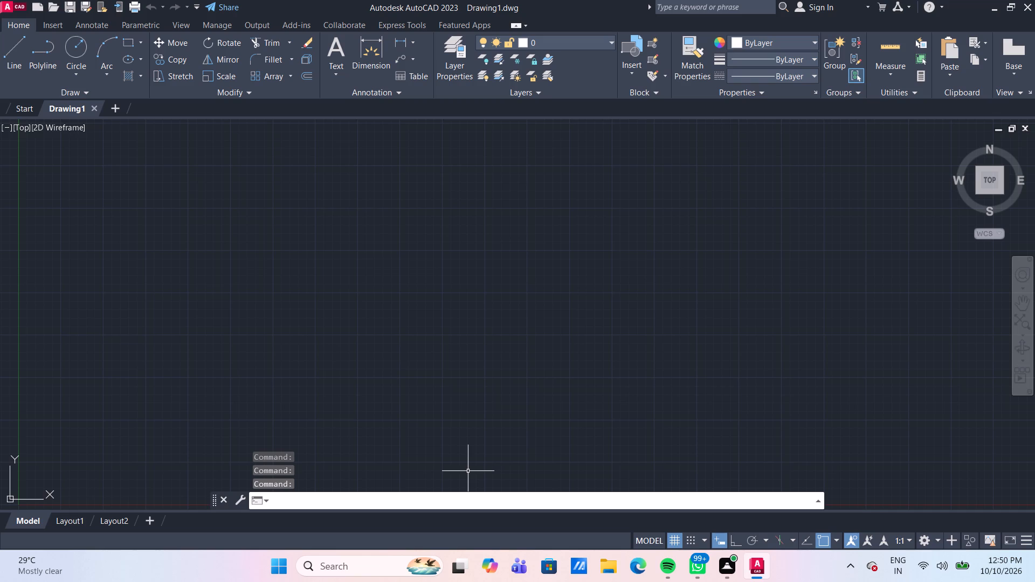
{"action": "type", "text": "LOGF"}
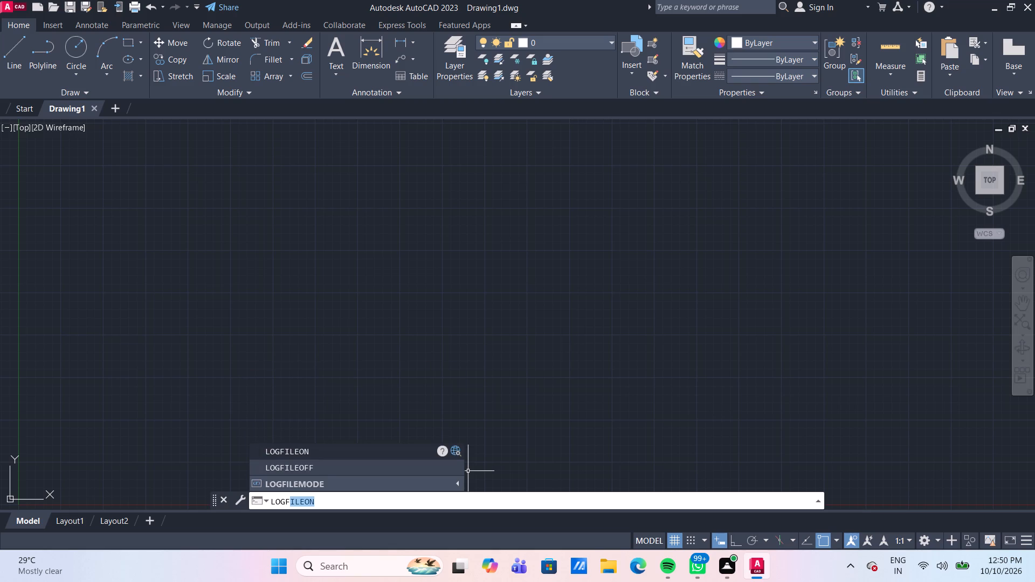
{"action": "left_click", "coordinate": [381, 456]}
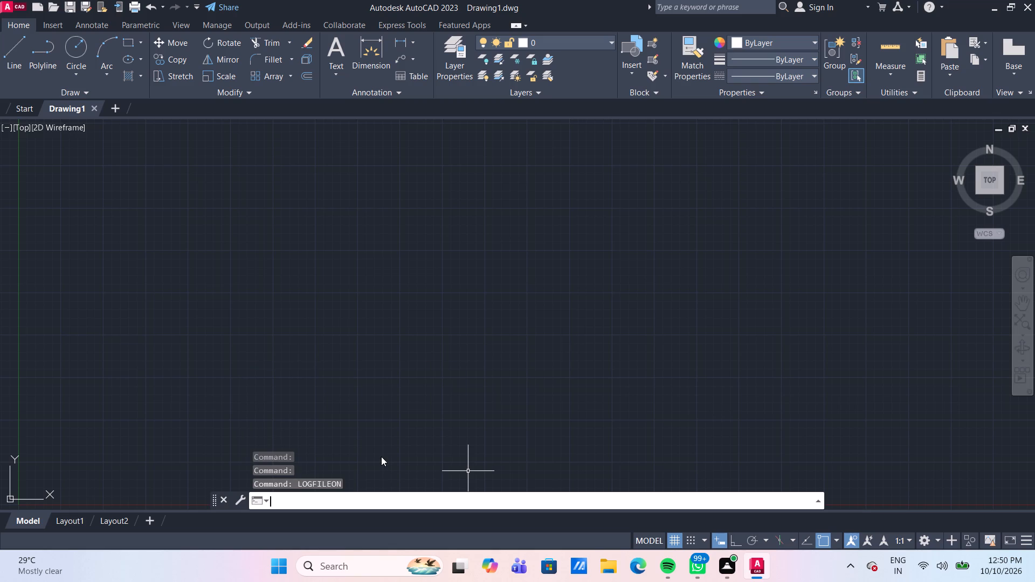
Configure the drawing units to Engineering length type with 0'-0" precision.
{"action": "left_click", "coordinate": [447, 500]}
{"action": "type", "text": "UN"}
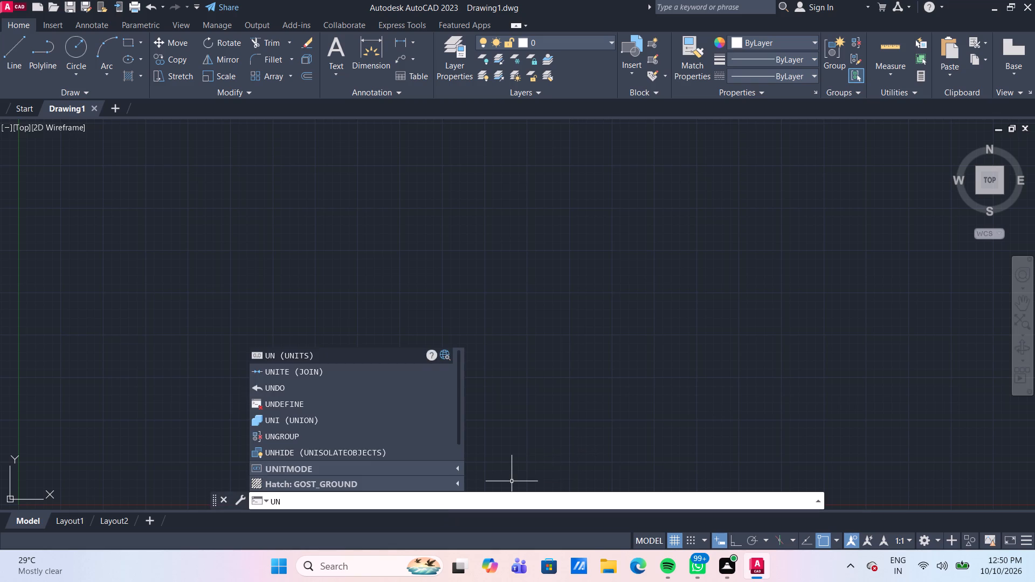
{"action": "key", "text": "Return"}
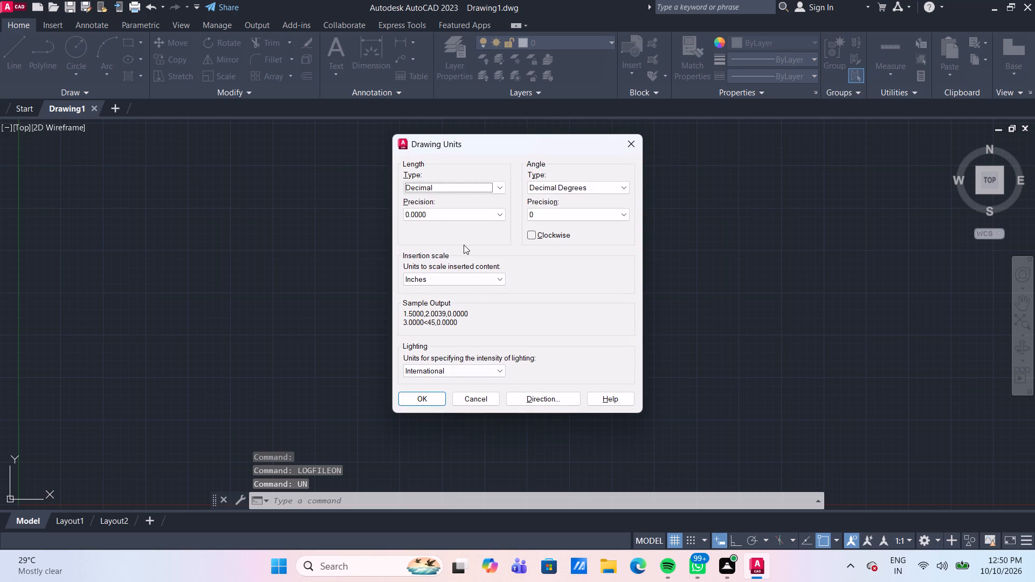
{"action": "left_click", "coordinate": [485, 188]}
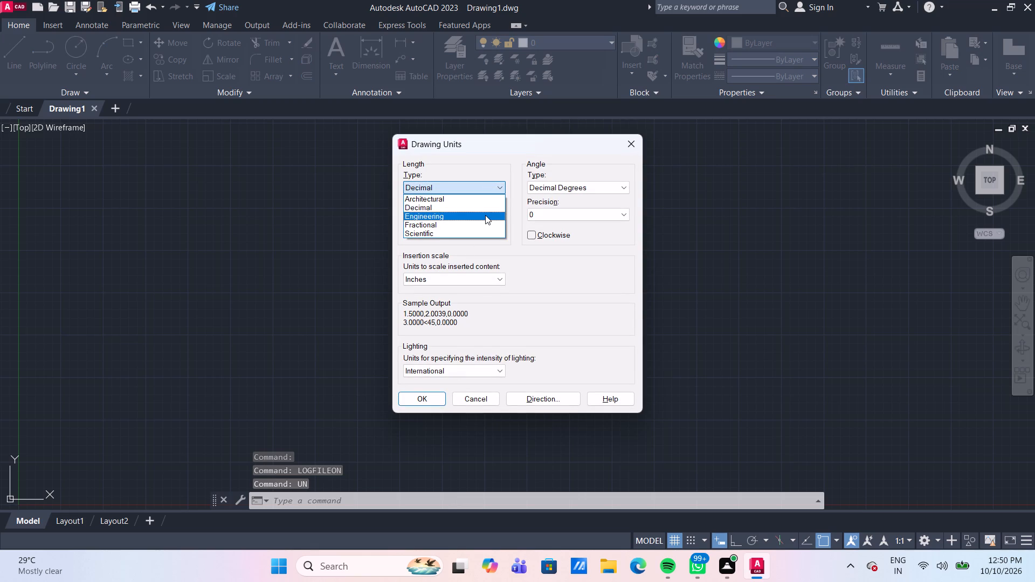
{"action": "left_click", "coordinate": [485, 215]}
{"action": "left_click", "coordinate": [485, 215]}
{"action": "left_click", "coordinate": [485, 224]}
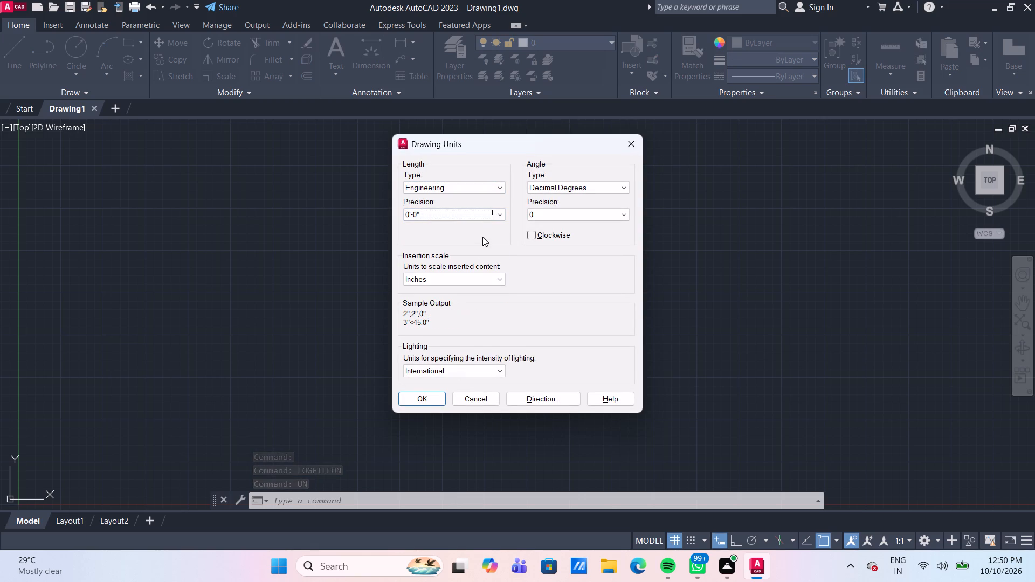
{"action": "left_click", "coordinate": [424, 399]}
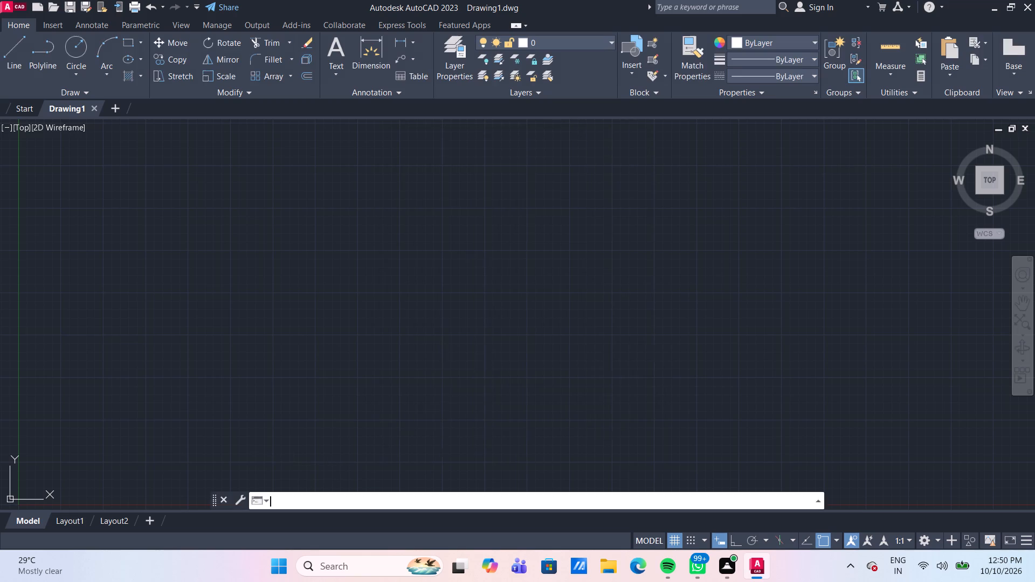
Set the model space limits from 0,0 to 20',30' and fit the whole limits area in view.
{"action": "type", "text": "LIM"}
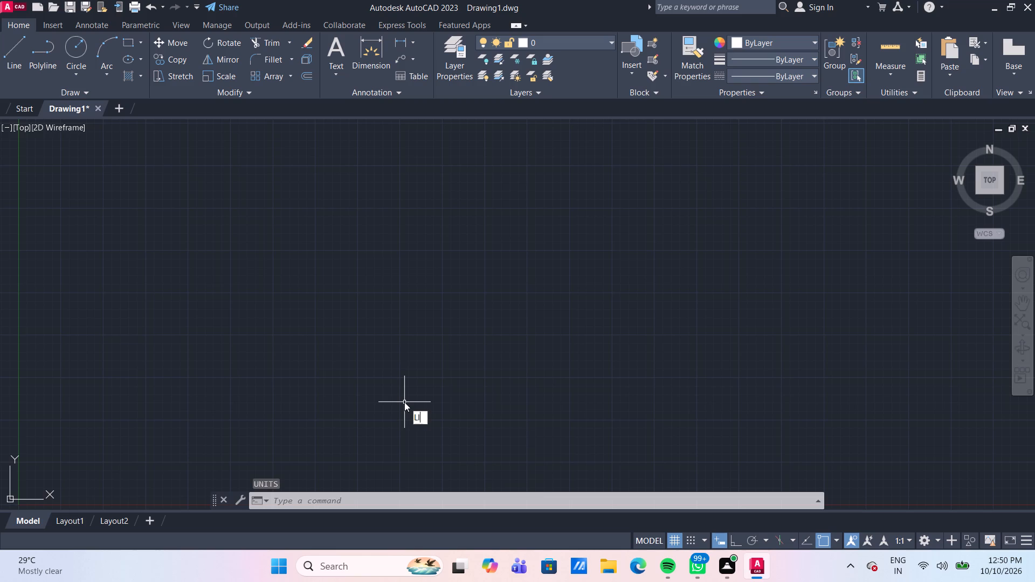
{"action": "key", "text": "Return"}
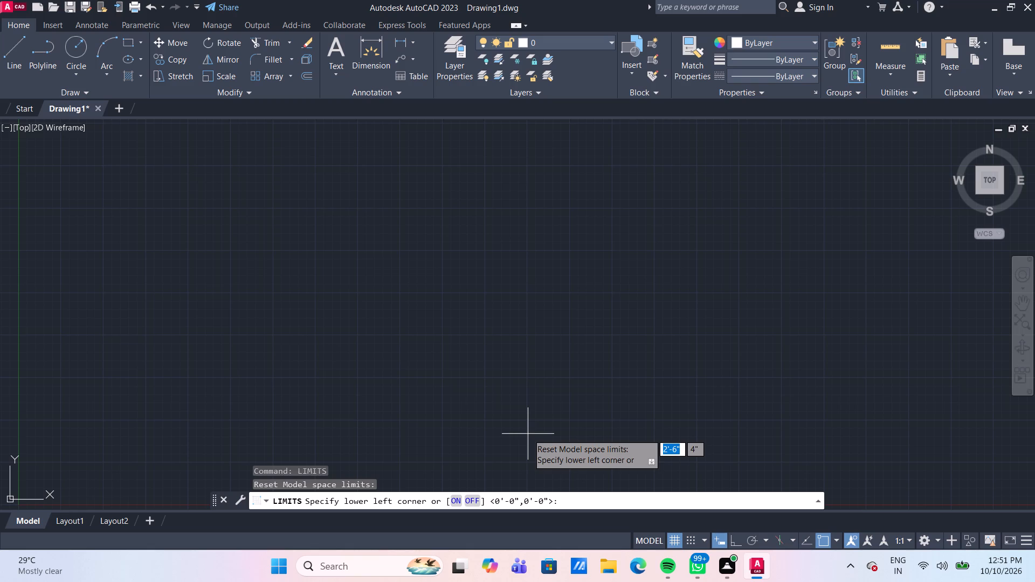
{"action": "left_click", "coordinate": [565, 501]}
{"action": "type", "text": "0."}
{"action": "key", "text": "BackSpace"}
{"action": "key", "text": "comma"}
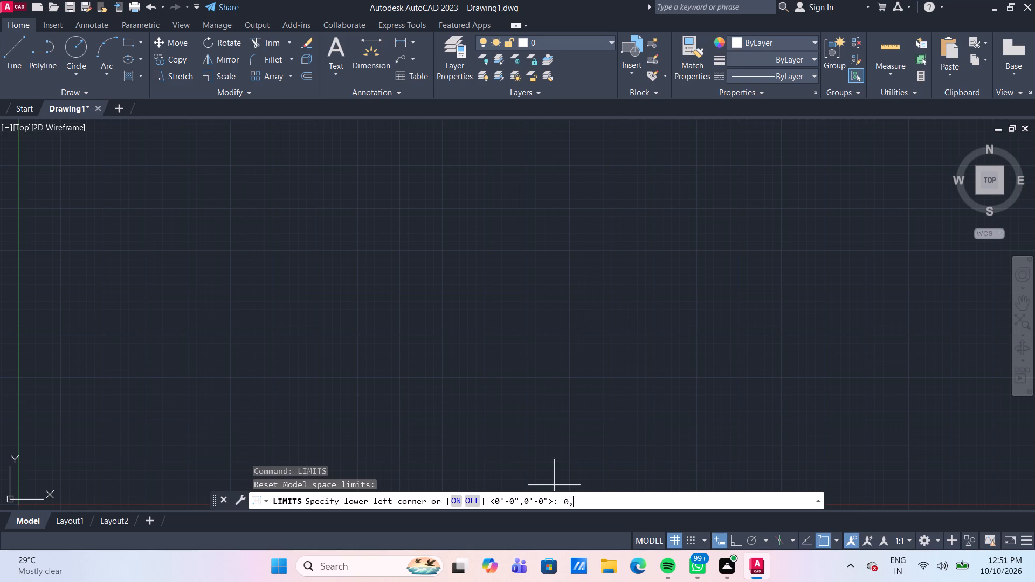
{"action": "key", "text": "0"}
{"action": "key", "text": "Return"}
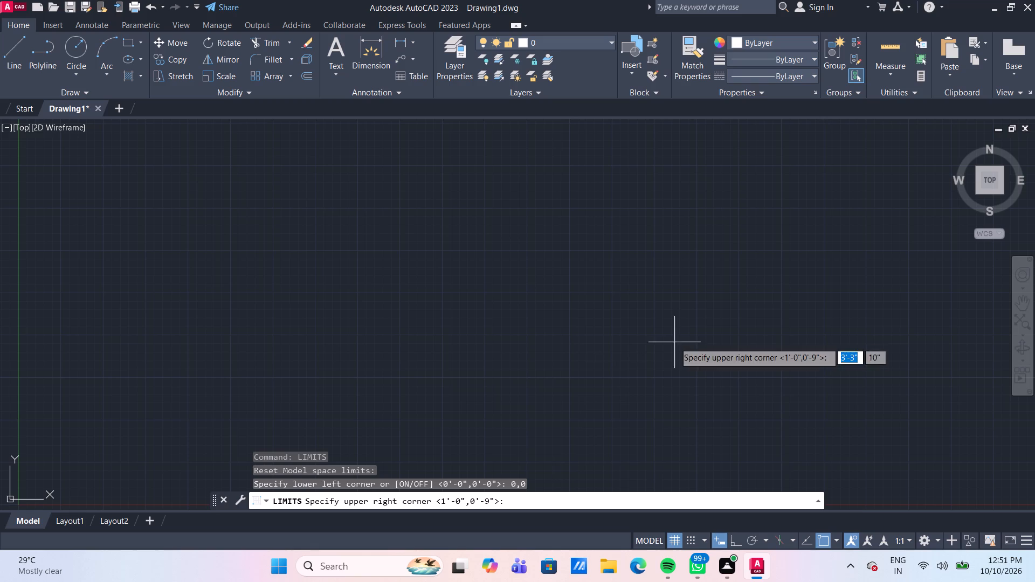
{"action": "left_click", "coordinate": [599, 499]}
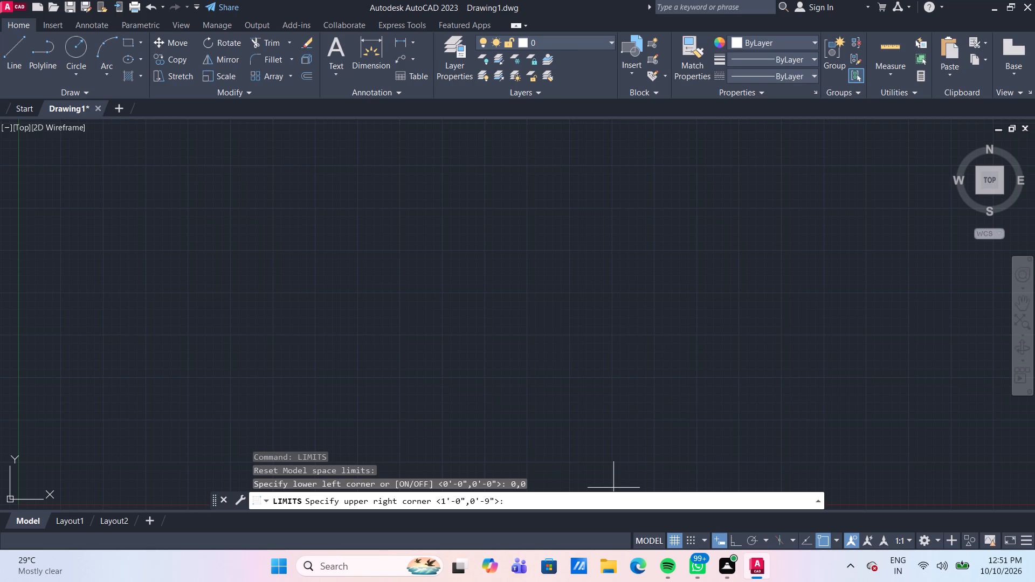
{"action": "type", "text": "20',"}
{"action": "type", "text": "30'"}
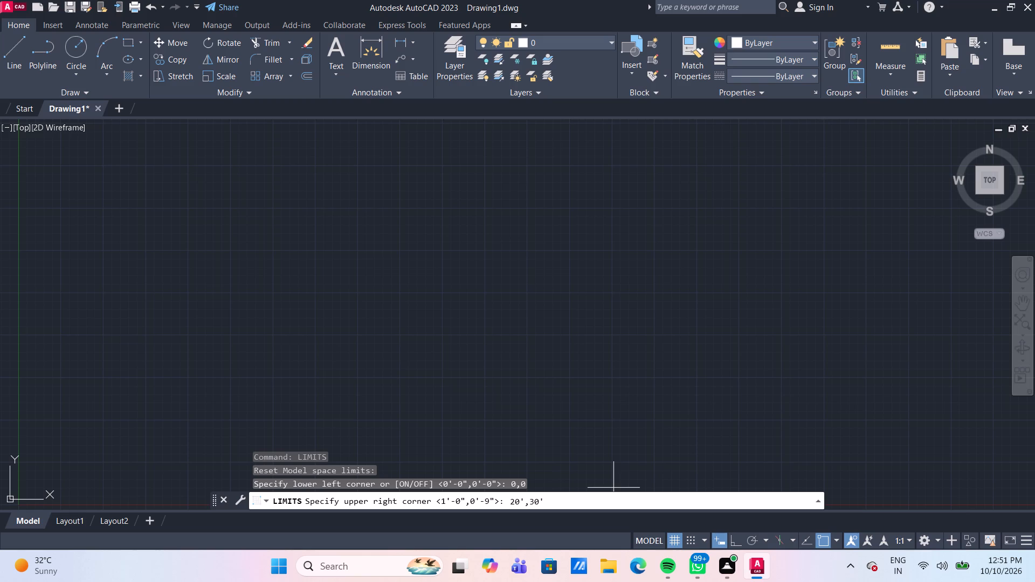
{"action": "key", "text": "Return"}
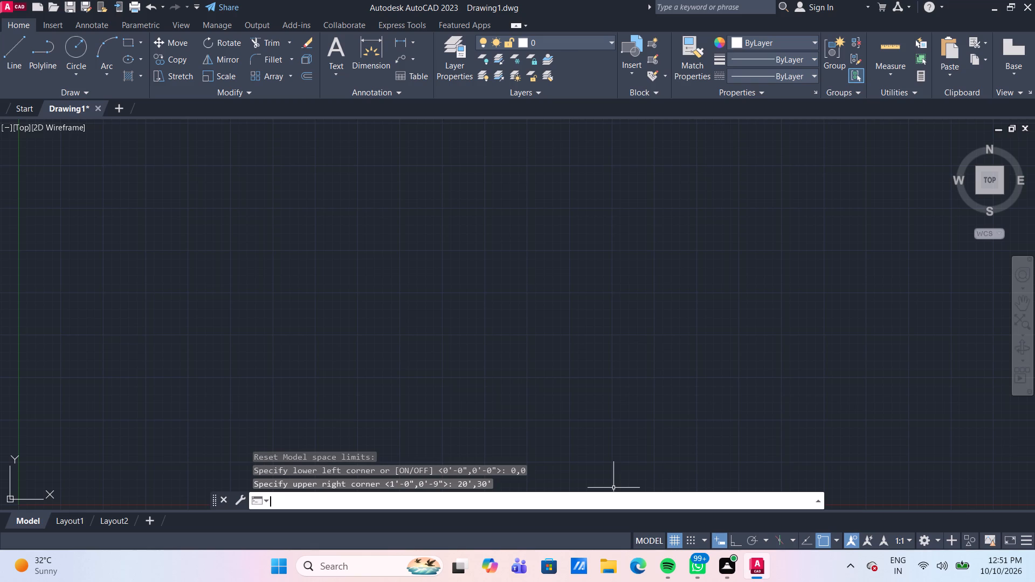
{"action": "key", "text": "z"}
{"action": "key", "text": "Return"}
{"action": "key", "text": "a"}
{"action": "key", "text": "Return"}
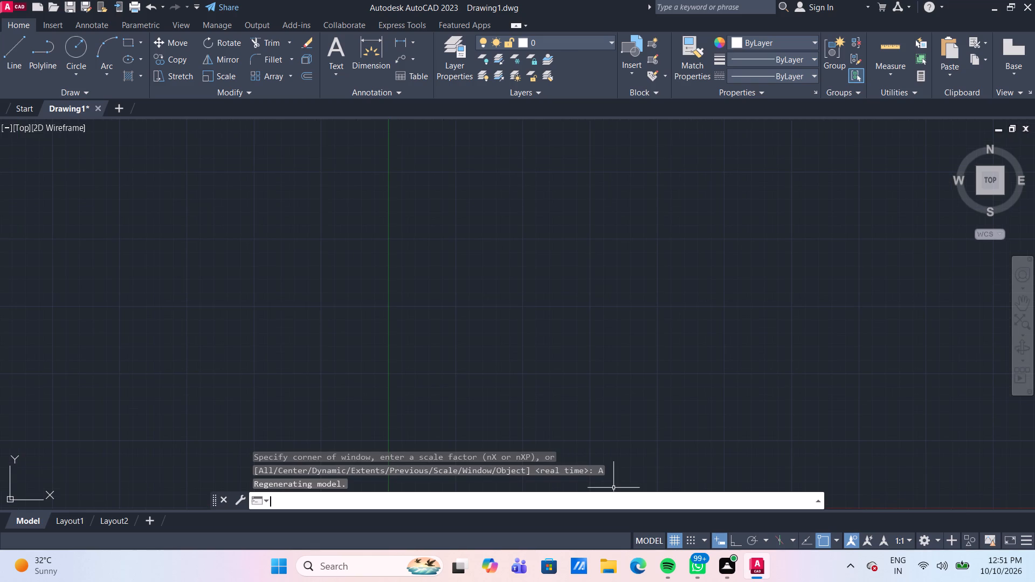
Modify the Standard dimension style's primary units to Engineering format with 0'-0" precision.
{"action": "key", "text": "d"}
{"action": "key", "text": "Return"}
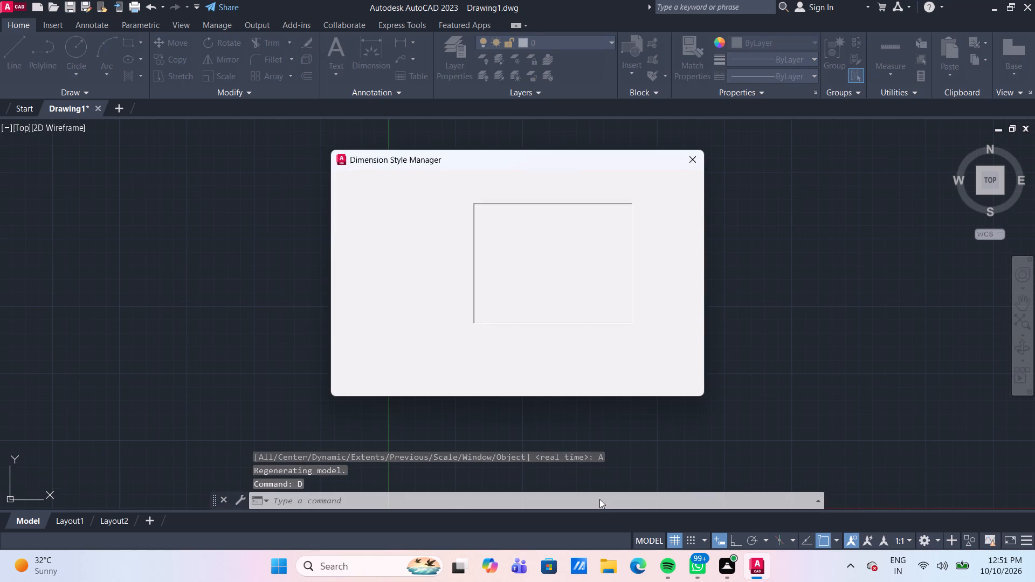
{"action": "left_click", "coordinate": [660, 252]}
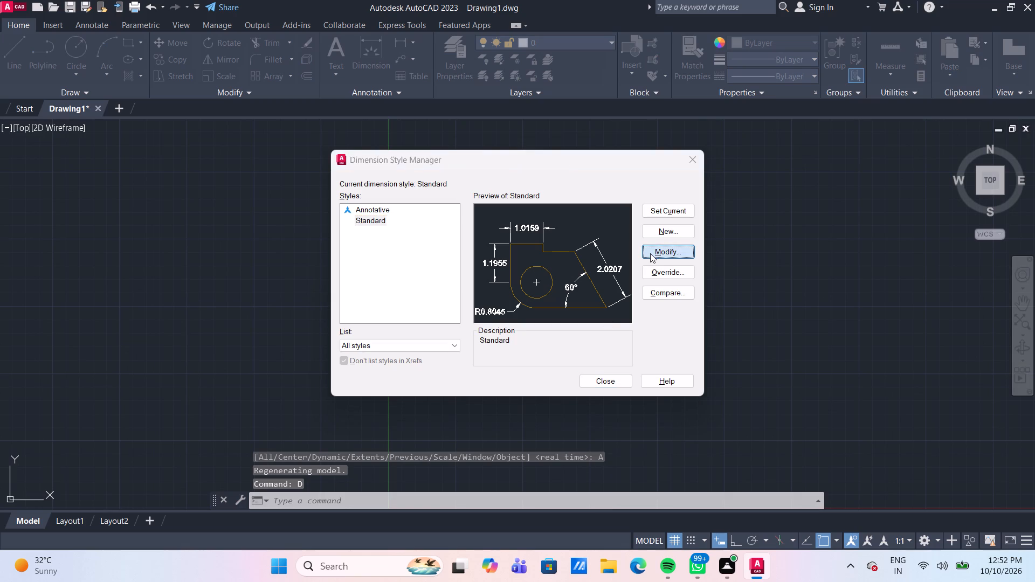
{"action": "left_click", "coordinate": [468, 158]}
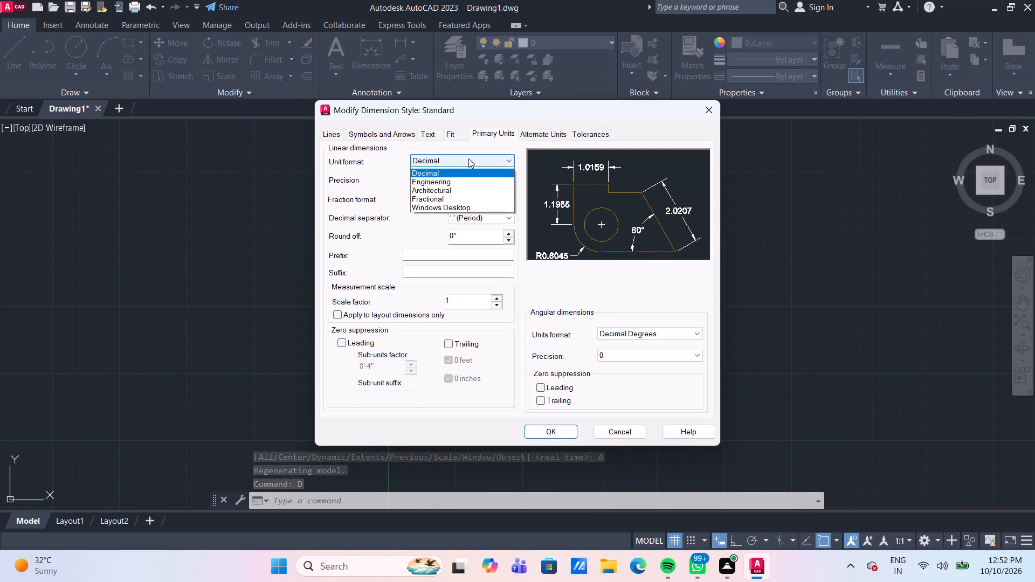
{"action": "left_click", "coordinate": [472, 192]}
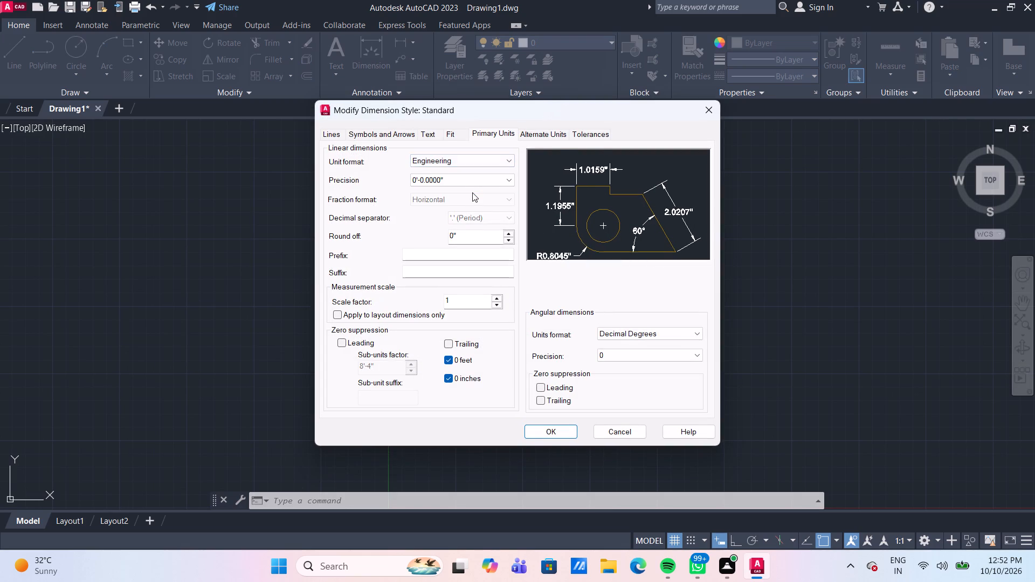
{"action": "left_click", "coordinate": [475, 185]}
{"action": "left_click", "coordinate": [473, 188]}
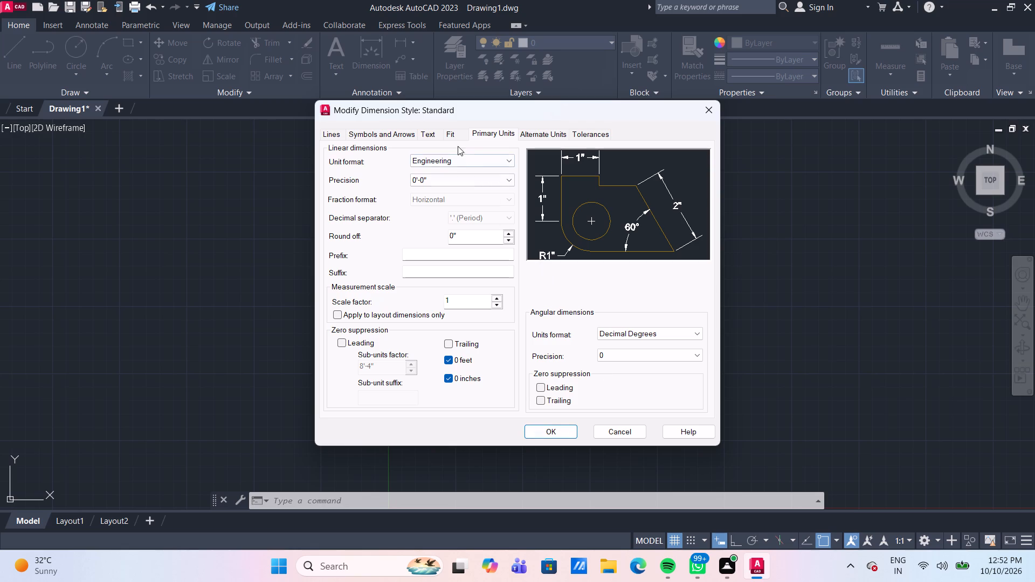
Set the Standard dimension style's arrow size to 2".
{"action": "left_click", "coordinate": [374, 135]}
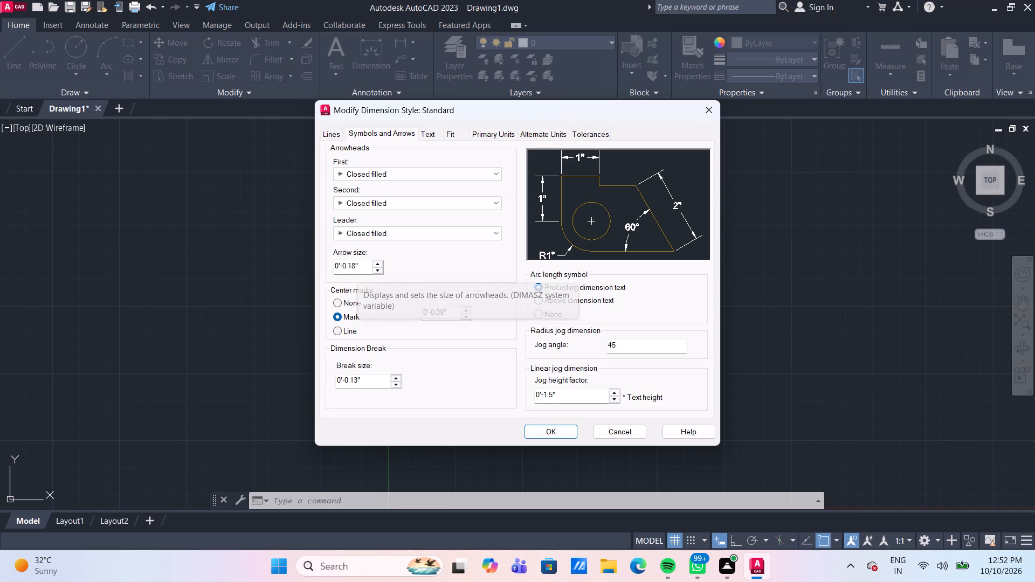
{"action": "left_click_drag", "start_coordinate": [358, 265], "coordinate": [310, 266]}
{"action": "type", "text": "2\""}
{"action": "key", "text": "Return"}
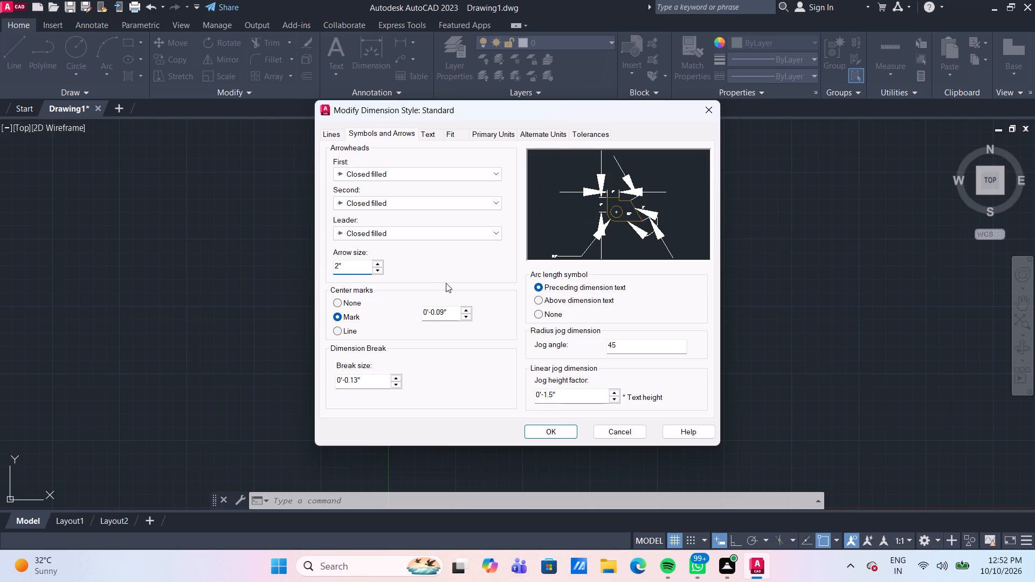
Set the dimension text height to 6" and the text offset from the dimension line to 3".
{"action": "left_click", "coordinate": [431, 135]}
{"action": "left_click_drag", "start_coordinate": [491, 228], "coordinate": [439, 234]}
{"action": "type", "text": "6\""}
{"action": "key", "text": "Return"}
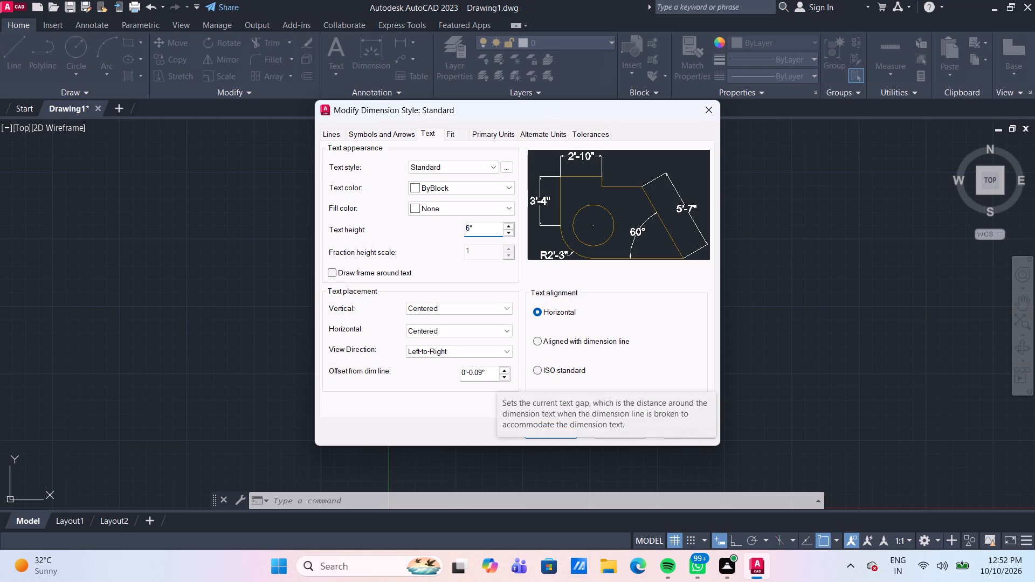
{"action": "left_click_drag", "start_coordinate": [489, 372], "coordinate": [444, 371]}
{"action": "type", "text": "1\""}
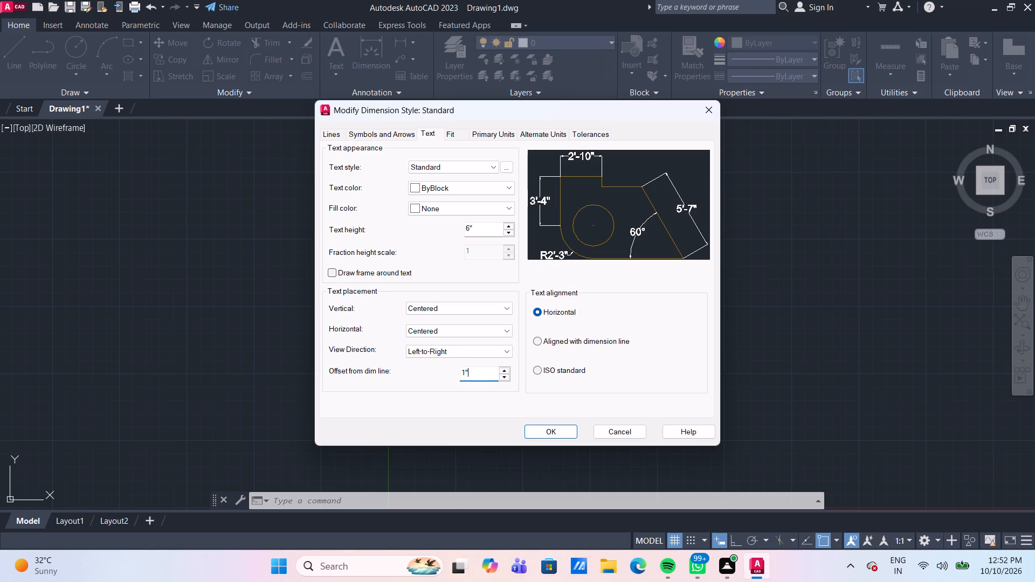
{"action": "key", "text": "Return"}
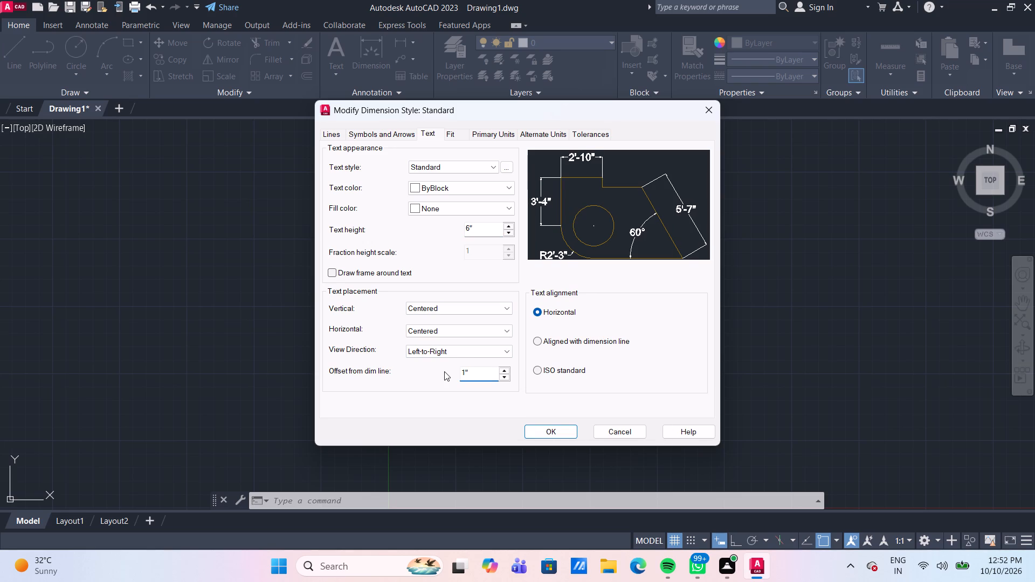
{"action": "left_click_drag", "start_coordinate": [477, 374], "coordinate": [447, 376]}
{"action": "type", "text": "3\""}
{"action": "key", "text": "Return"}
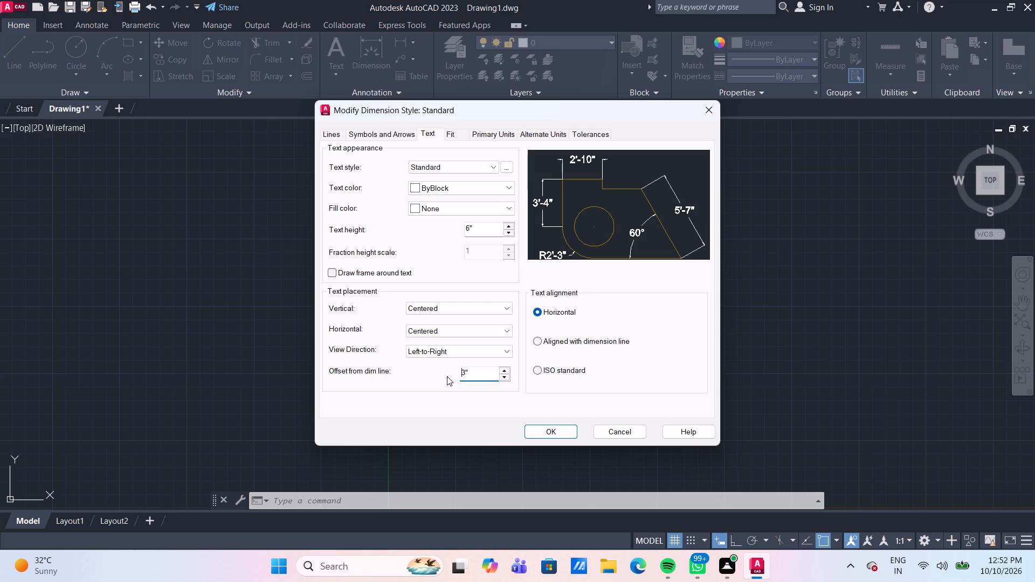
Apply the Standard dimension style changes, make it the current style and close the Dimension Style Manager.
{"action": "left_click", "coordinate": [483, 132]}
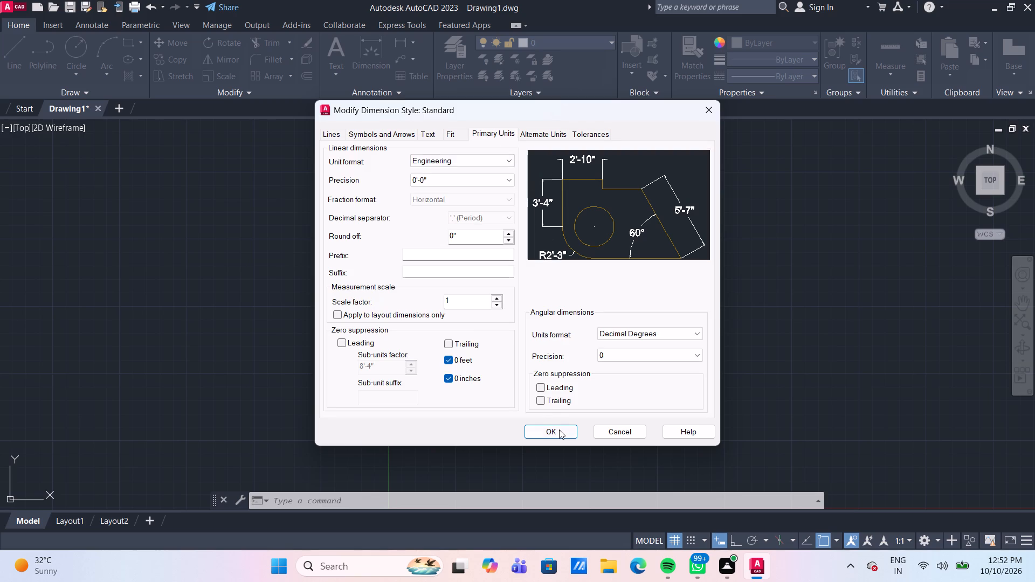
{"action": "left_click", "coordinate": [559, 429]}
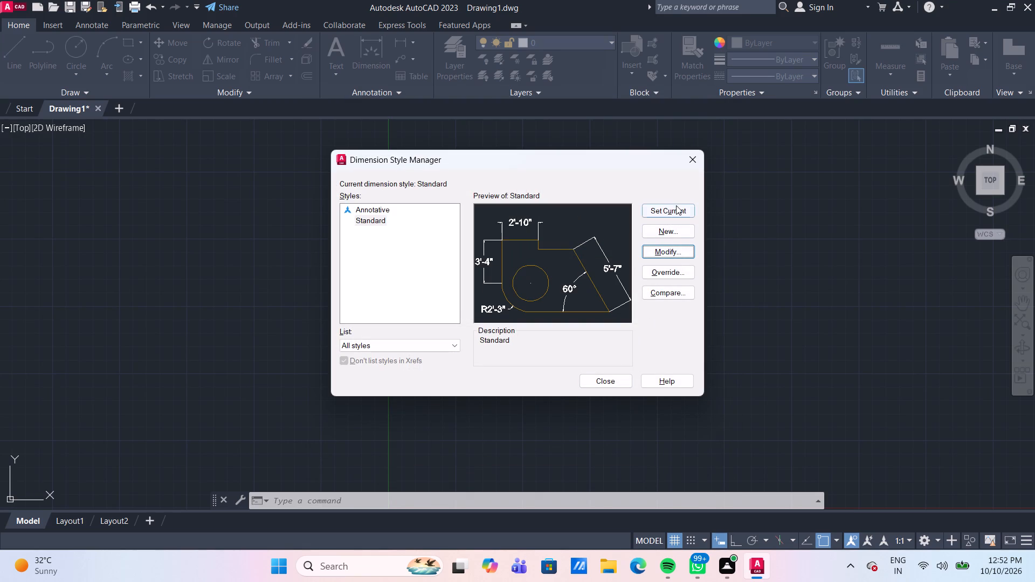
{"action": "left_click", "coordinate": [676, 205]}
{"action": "left_click", "coordinate": [606, 385]}
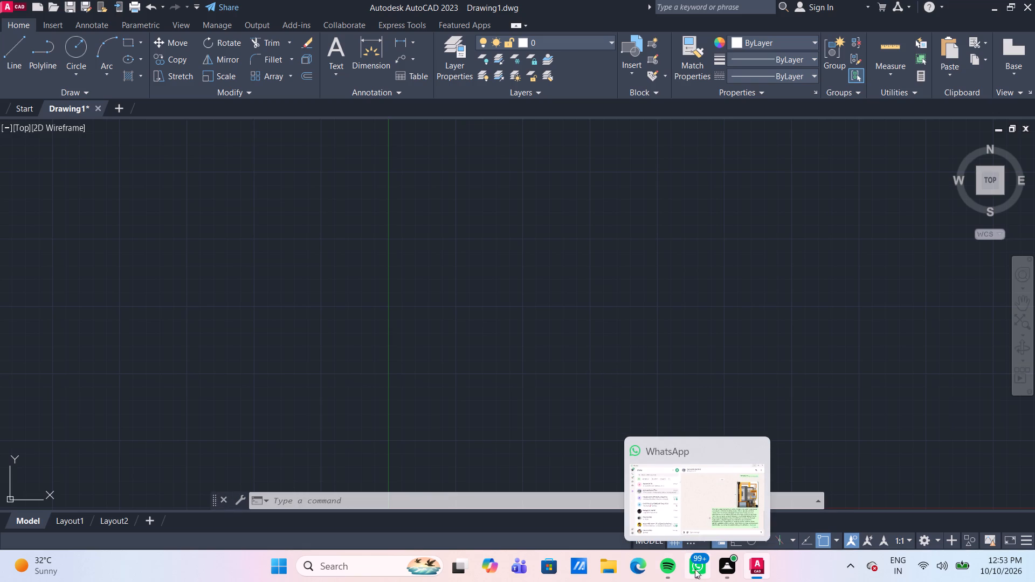
Open the WhatsApp Indian elevation JPEG from the Downloads folder in Photos and minimize the file browser.
{"action": "left_click", "coordinate": [611, 568]}
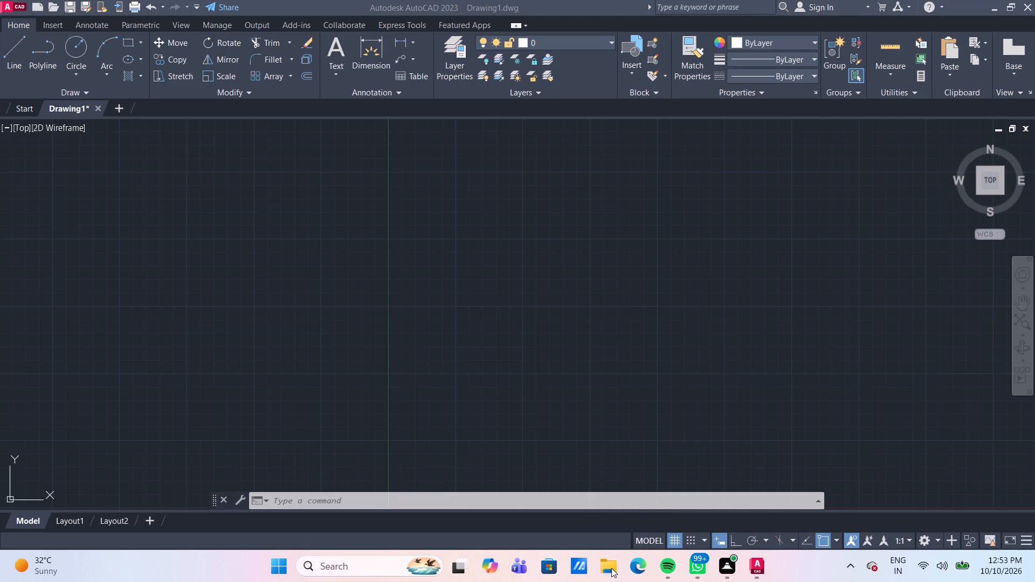
{"action": "left_click", "coordinate": [61, 212]}
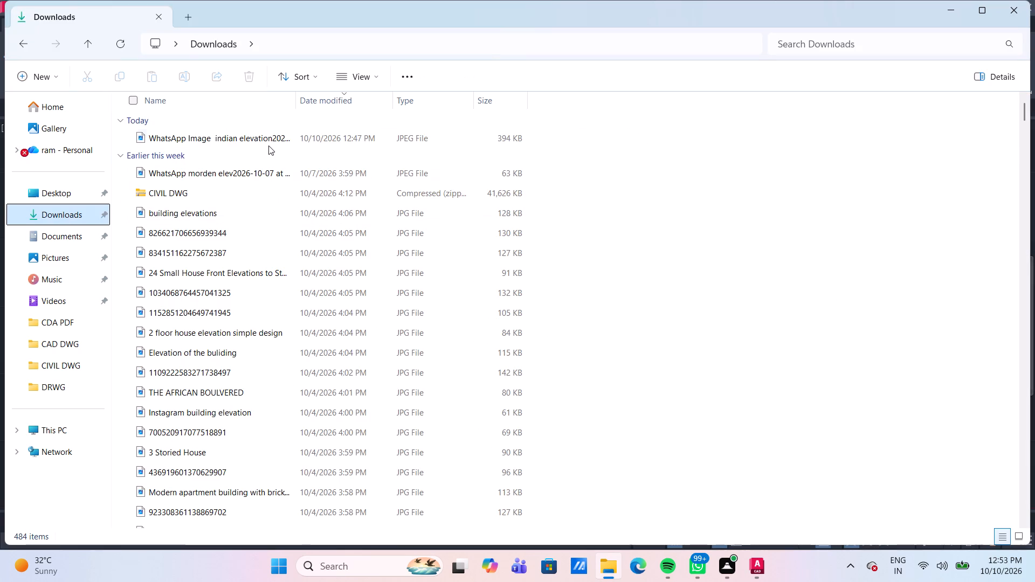
{"action": "double_click", "coordinate": [269, 142]}
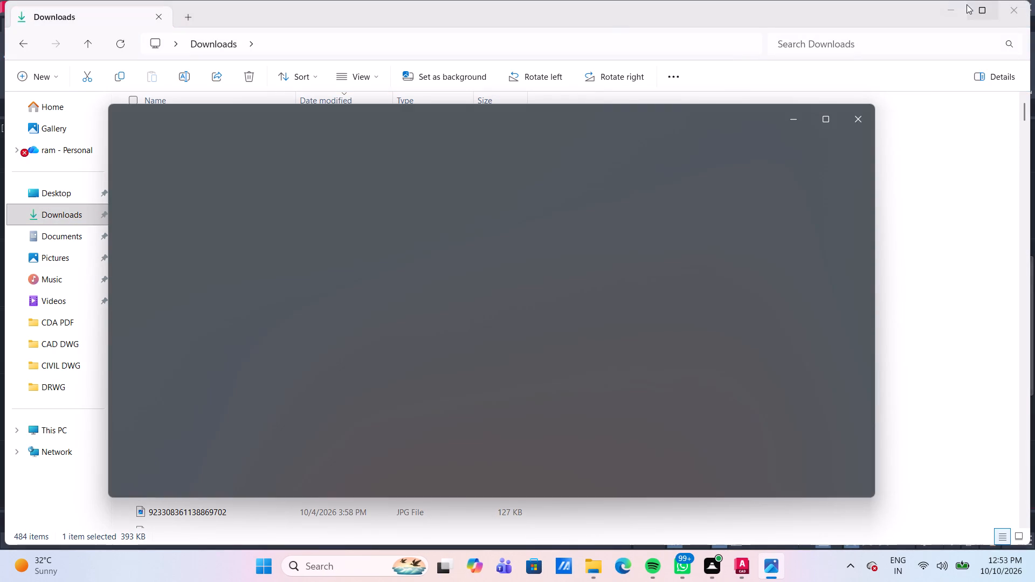
{"action": "left_click", "coordinate": [944, 12]}
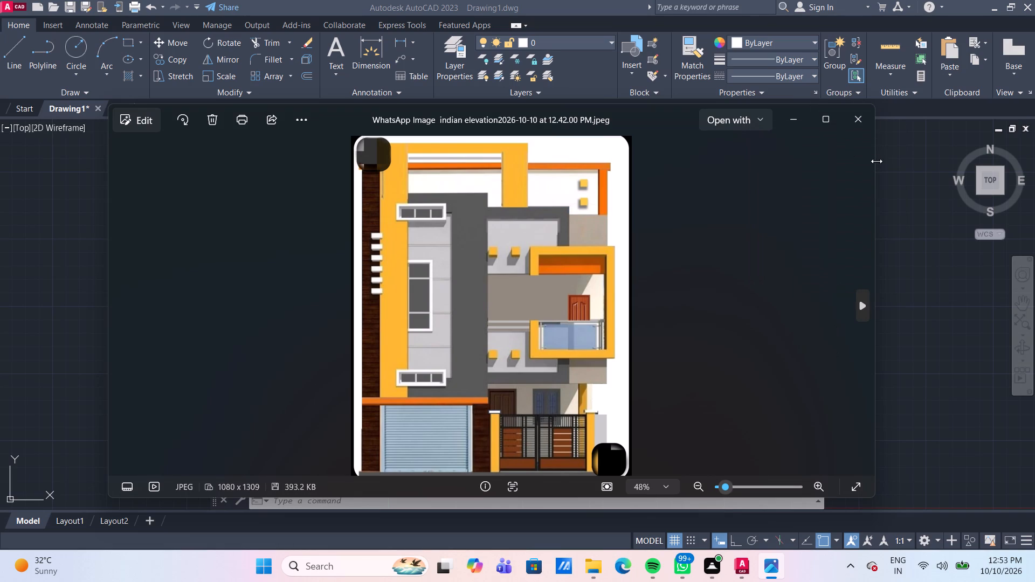
Narrow the elevation image window to fit the picture and place it beside the empty drawing area as a reference.
{"action": "left_click_drag", "start_coordinate": [877, 161], "coordinate": [687, 171]}
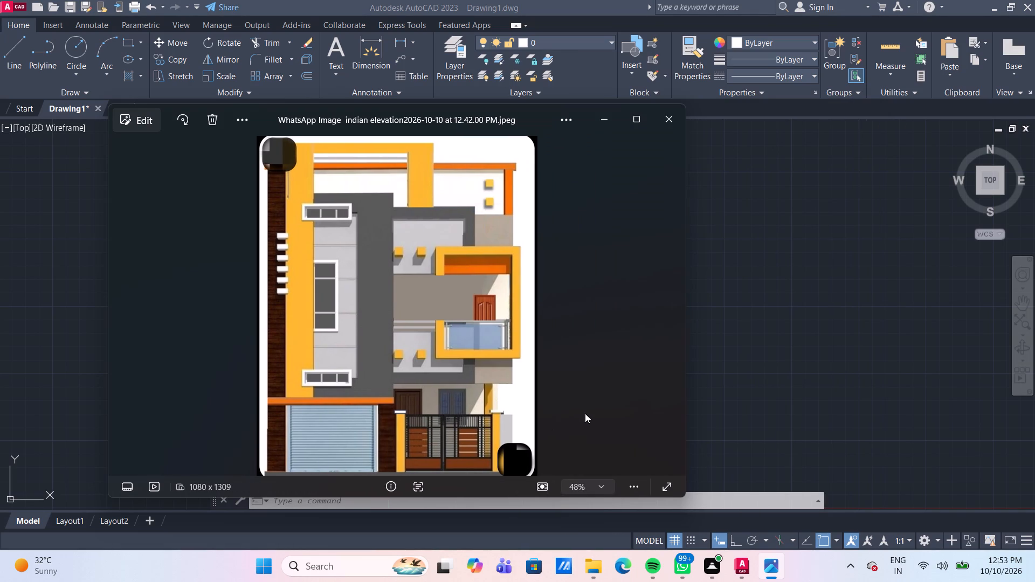
{"action": "scroll", "coordinate": [588, 421], "scroll_direction": "down", "scroll_amount": 1}
{"action": "left_click_drag", "start_coordinate": [525, 114], "coordinate": [695, 70]}
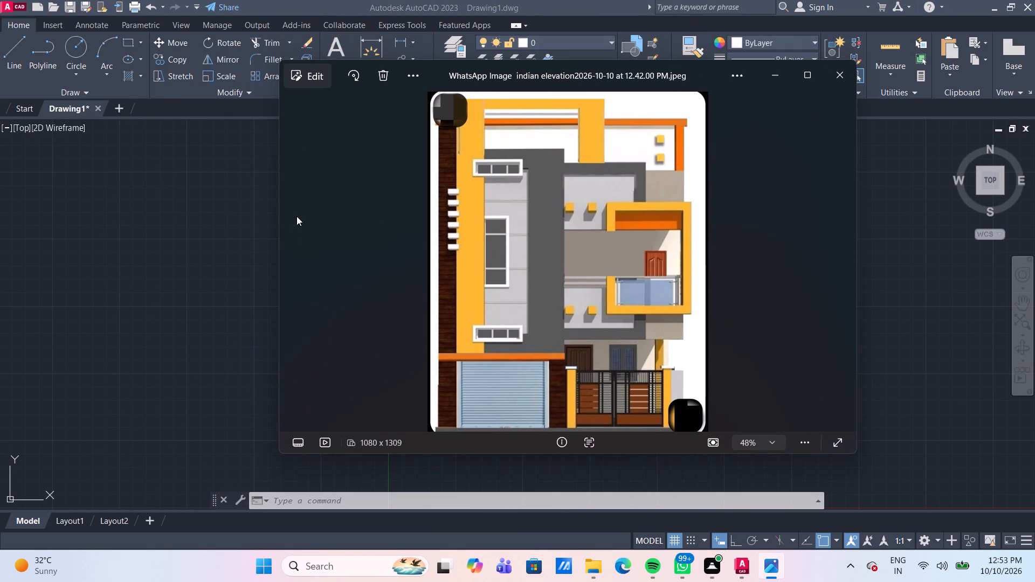
{"action": "left_click_drag", "start_coordinate": [278, 215], "coordinate": [526, 248]}
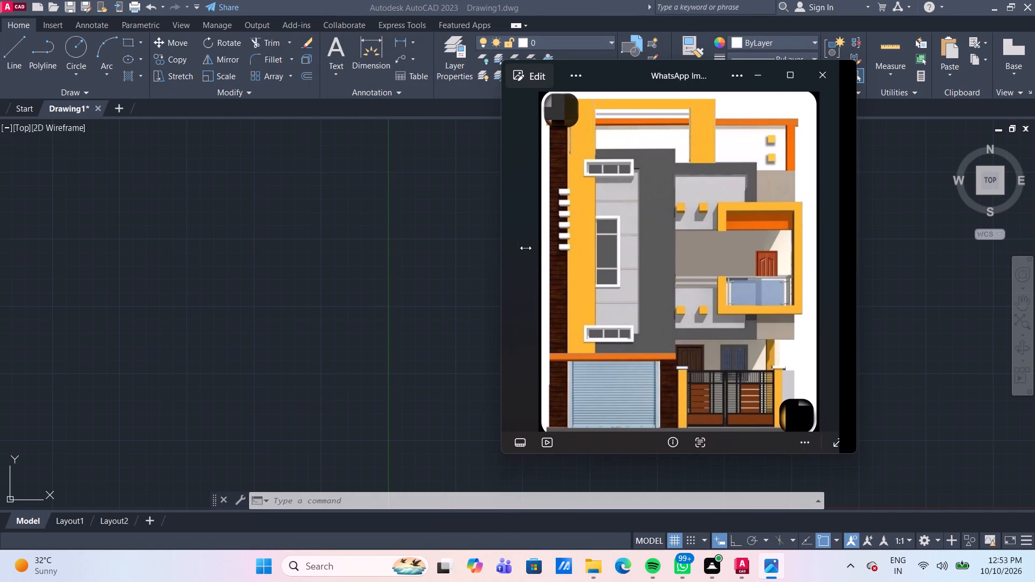
{"action": "left_click_drag", "start_coordinate": [526, 248], "coordinate": [542, 247]}
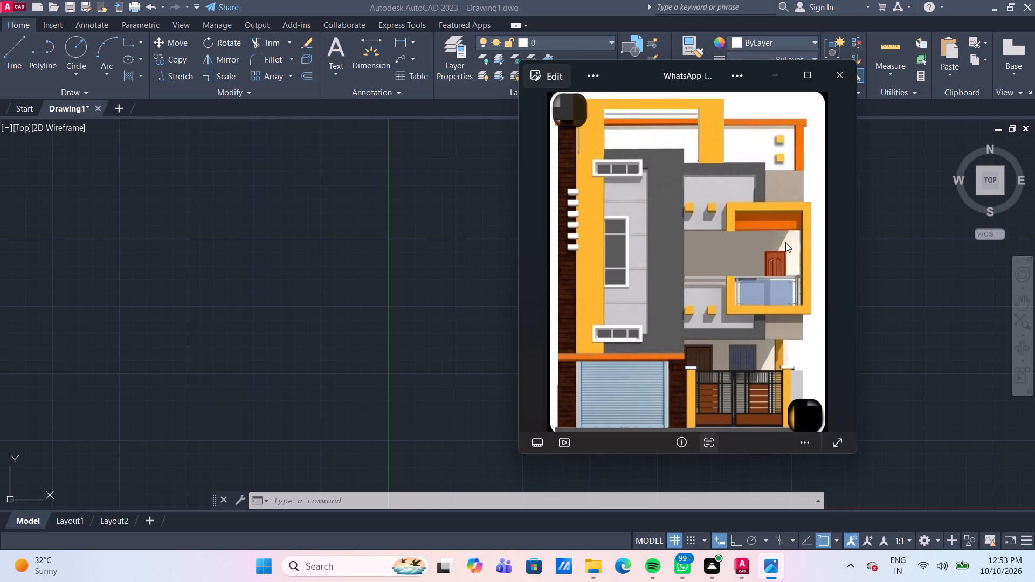
{"action": "scroll", "coordinate": [785, 242], "scroll_direction": "down", "scroll_amount": 2}
{"action": "scroll", "coordinate": [785, 242], "scroll_direction": "up", "scroll_amount": 4}
{"action": "scroll", "coordinate": [785, 242], "scroll_direction": "down", "scroll_amount": 10}
{"action": "left_click", "coordinate": [648, 60]}
{"action": "left_click_drag", "start_coordinate": [648, 66], "coordinate": [796, 119]}
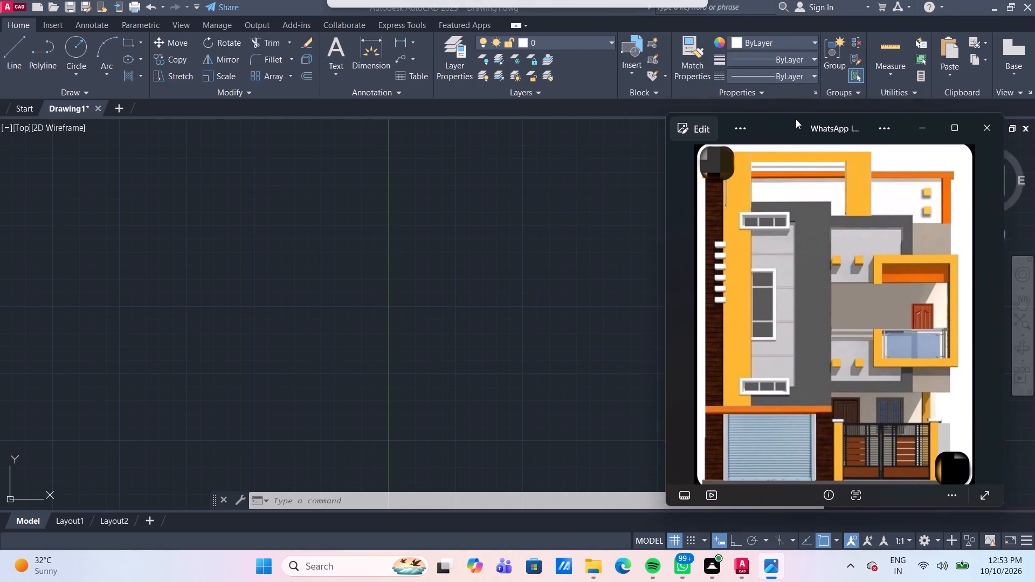
{"action": "left_click_drag", "start_coordinate": [796, 119], "coordinate": [840, 121]}
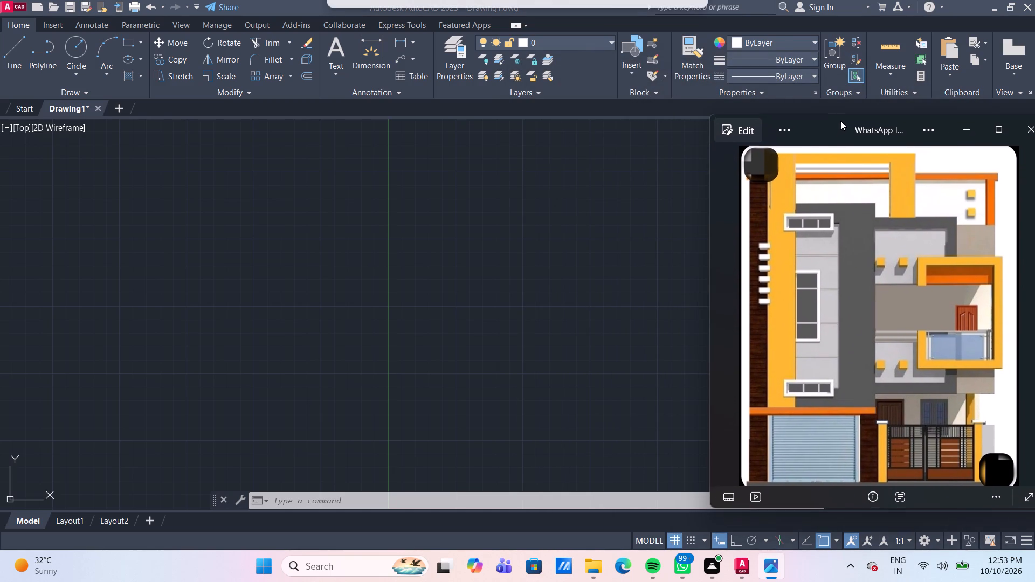
{"action": "left_click_drag", "start_coordinate": [840, 121], "coordinate": [843, 115]}
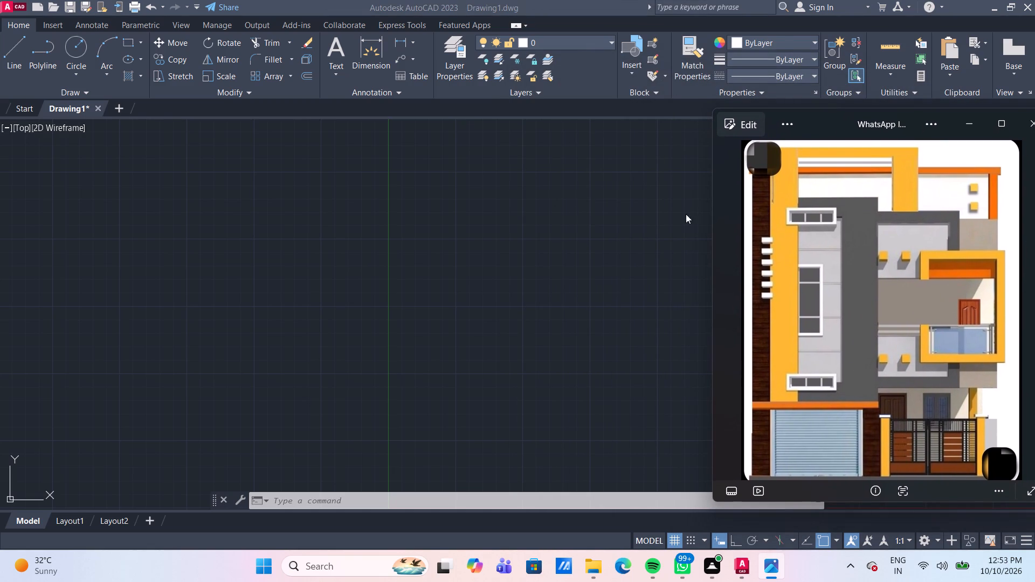
Switch back to the AutoCAD drawing and start the Line command for drafting the elevation.
{"action": "scroll", "coordinate": [495, 313], "scroll_direction": "down", "scroll_amount": 3}
{"action": "scroll", "coordinate": [592, 330], "scroll_direction": "up", "scroll_amount": 2}
{"action": "middle_click_drag", "start_coordinate": [574, 328], "coordinate": [349, 282]}
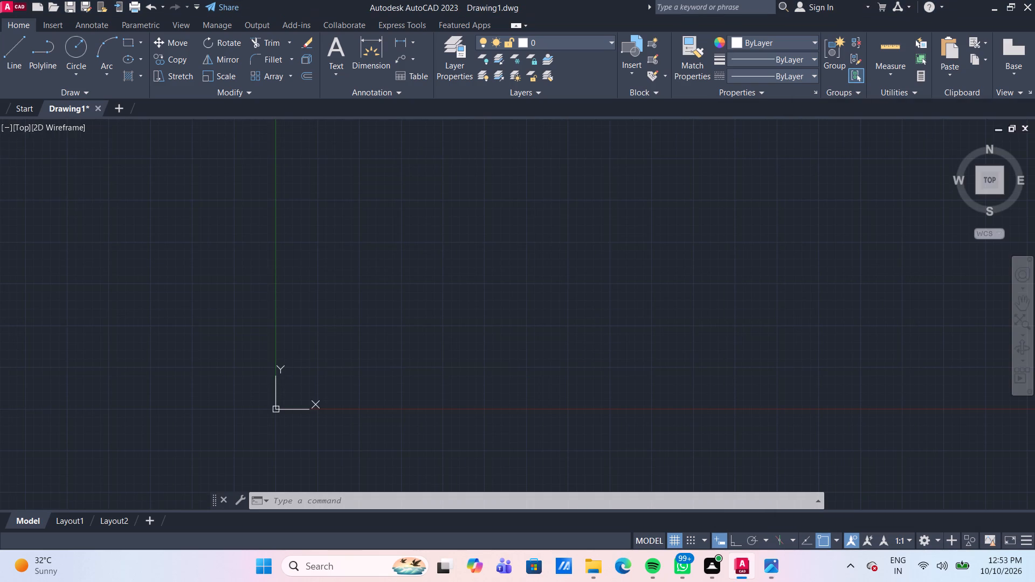
{"action": "middle_click_drag", "start_coordinate": [349, 282], "coordinate": [346, 282]}
{"action": "middle_click_drag", "start_coordinate": [466, 348], "coordinate": [396, 362]}
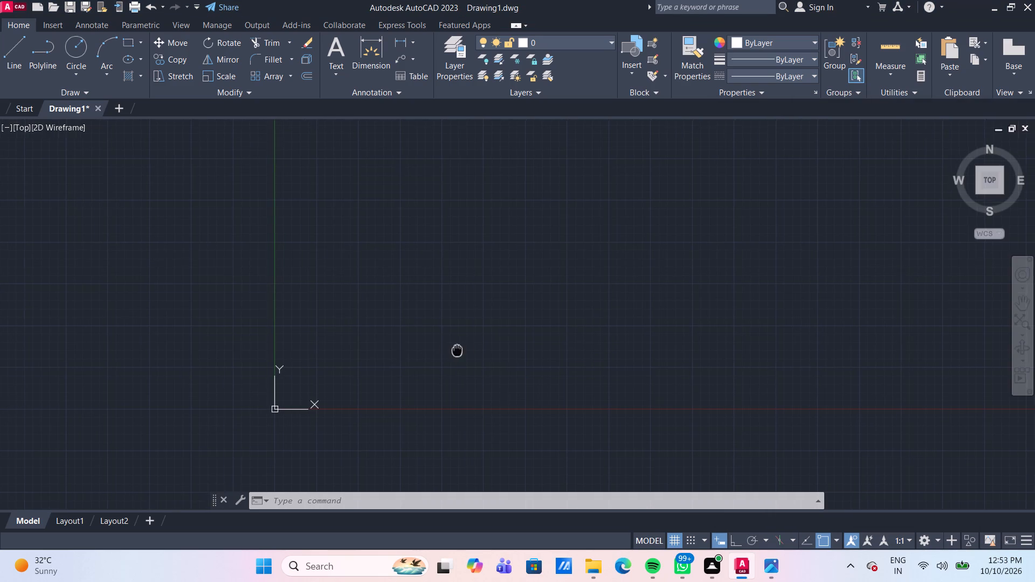
{"action": "middle_click_drag", "start_coordinate": [396, 362], "coordinate": [337, 373]}
{"action": "key", "text": "l"}
{"action": "key", "text": "Return"}
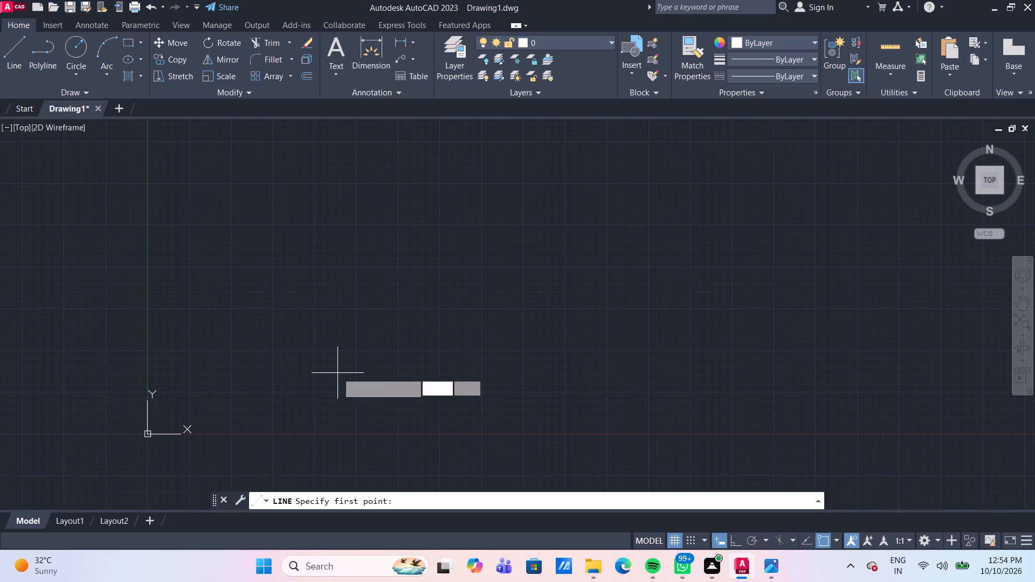
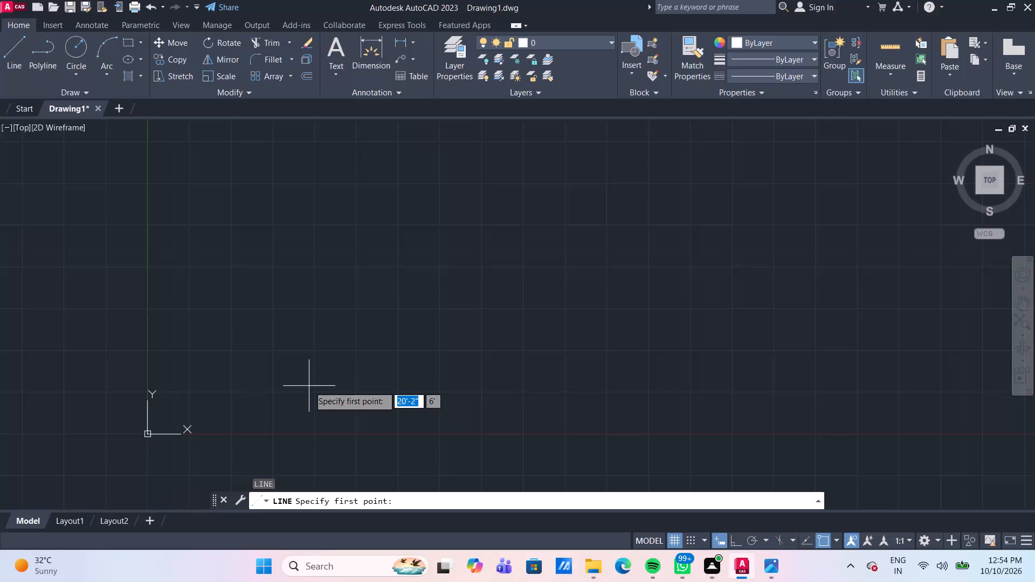
With Ortho on, draw a 60' horizontal base line and a vertical line about 42'-8" up from its right end.
{"action": "key", "text": "F8"}
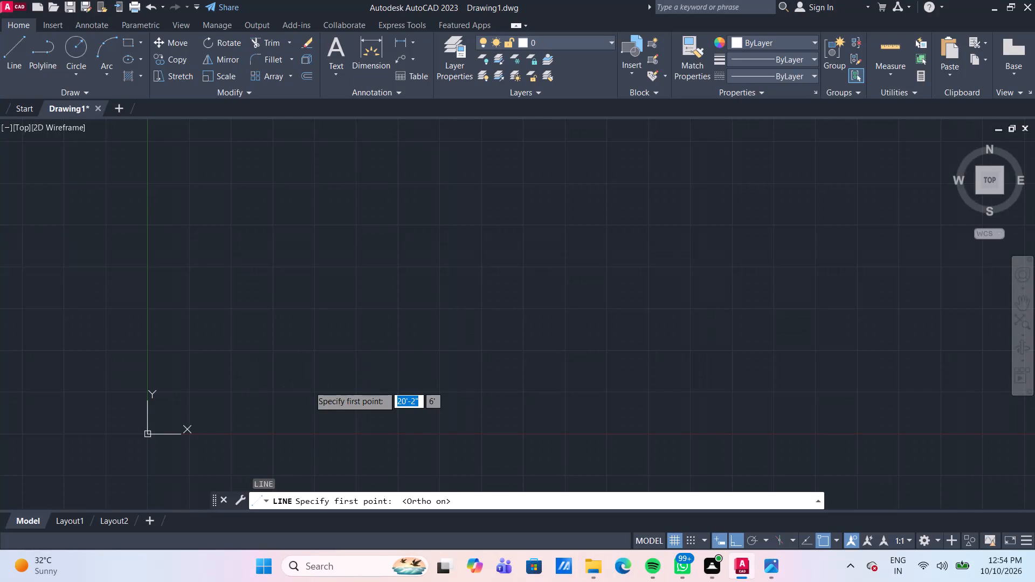
{"action": "left_click", "coordinate": [312, 348]}
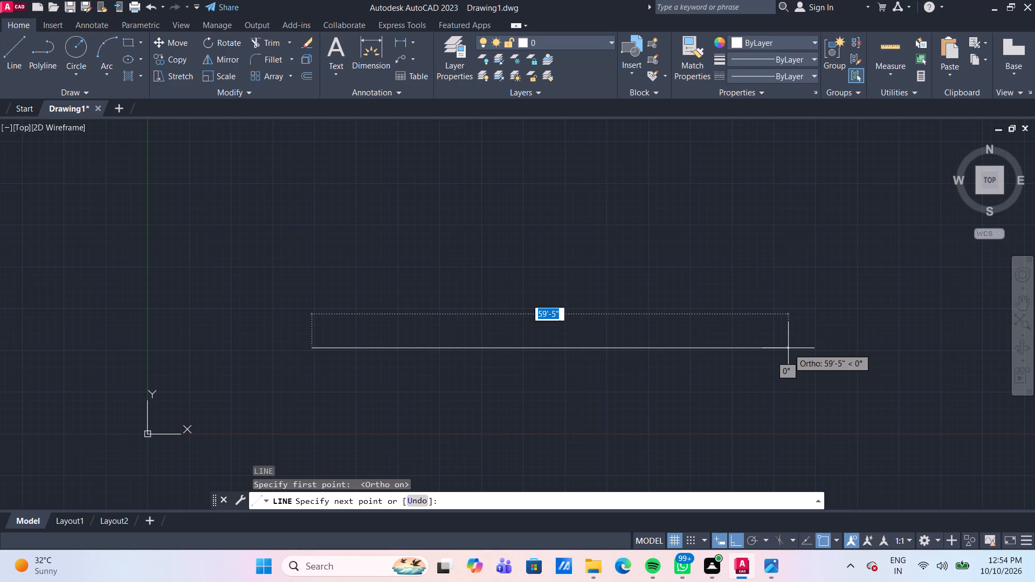
{"action": "type", "text": "60'"}
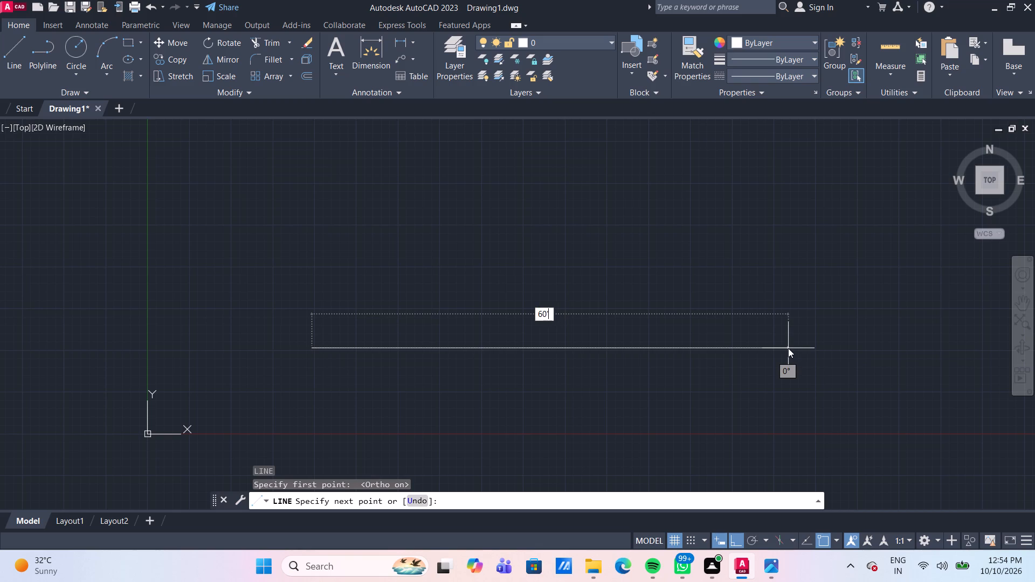
{"action": "key", "text": "Return"}
{"action": "scroll", "coordinate": [778, 203], "scroll_direction": "down", "scroll_amount": 3}
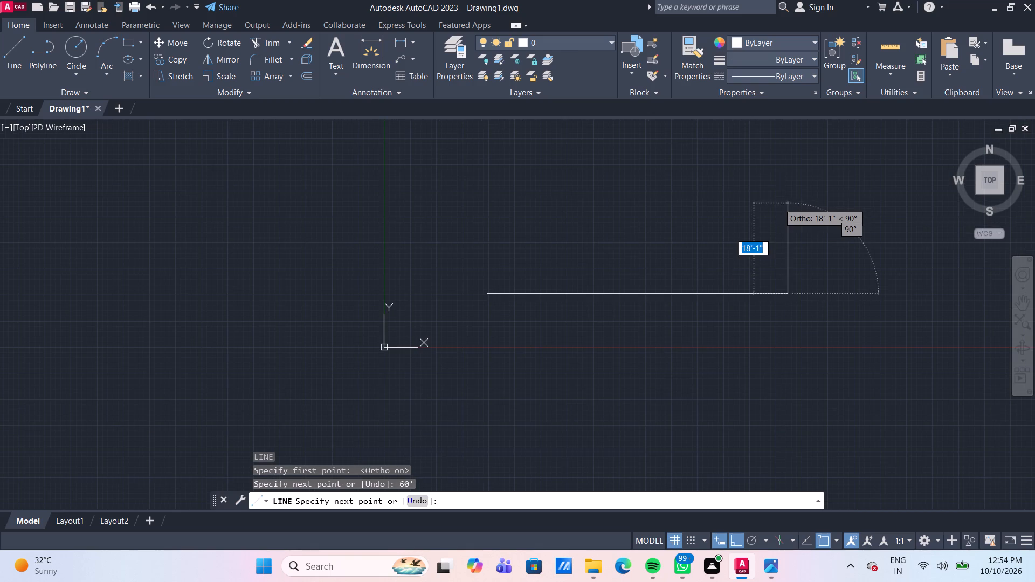
{"action": "scroll", "coordinate": [783, 169], "scroll_direction": "down", "scroll_amount": 1}
{"action": "middle_click_drag", "start_coordinate": [783, 169], "coordinate": [757, 232]}
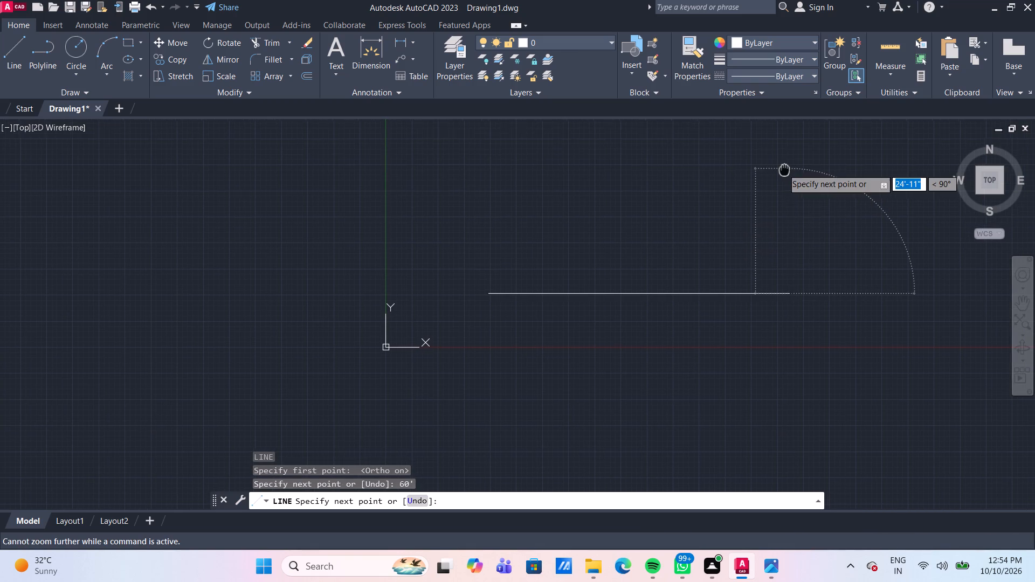
{"action": "middle_click_drag", "start_coordinate": [757, 232], "coordinate": [678, 343]}
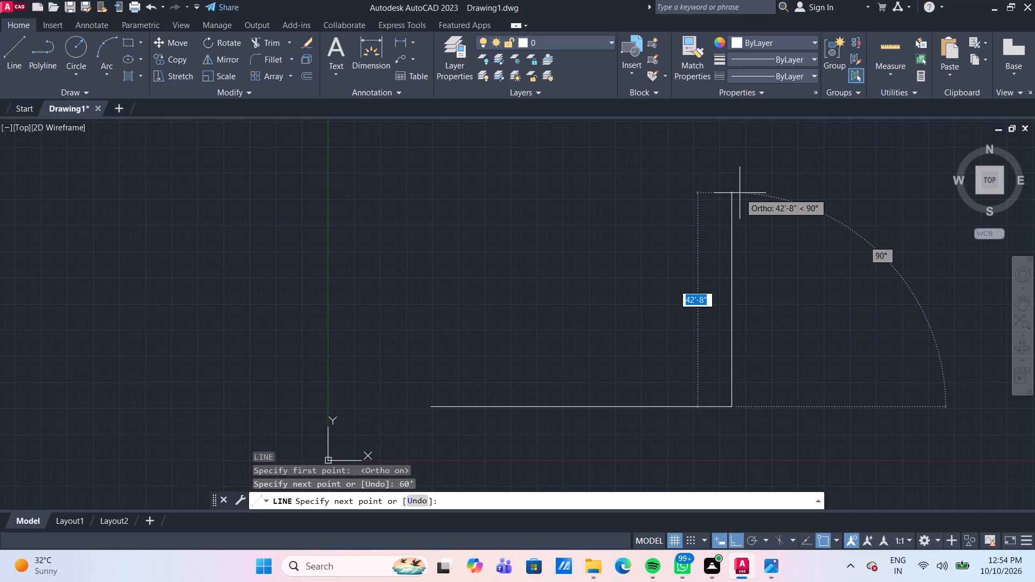
{"action": "left_click", "coordinate": [740, 193]}
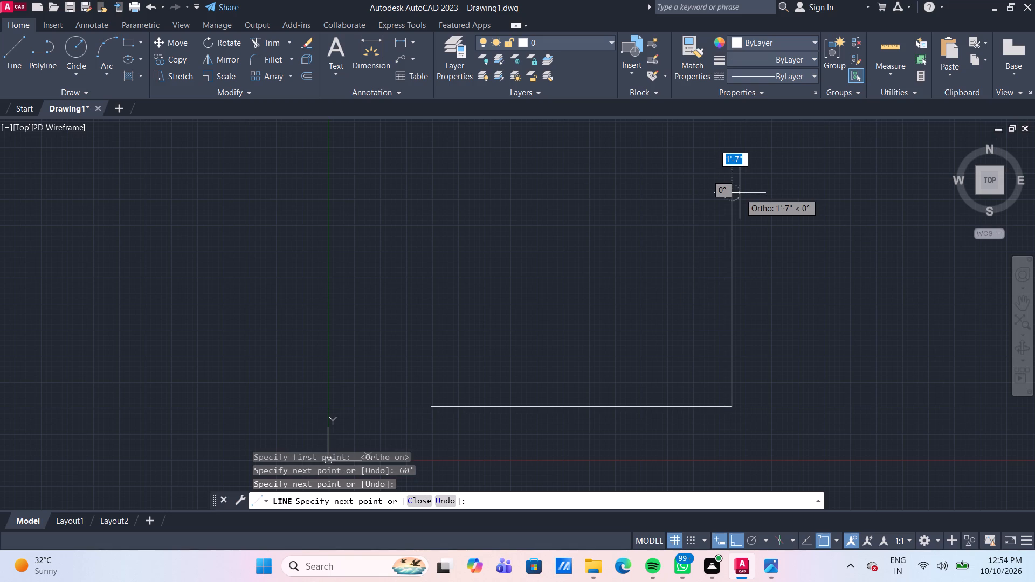
{"action": "key", "text": "Return"}
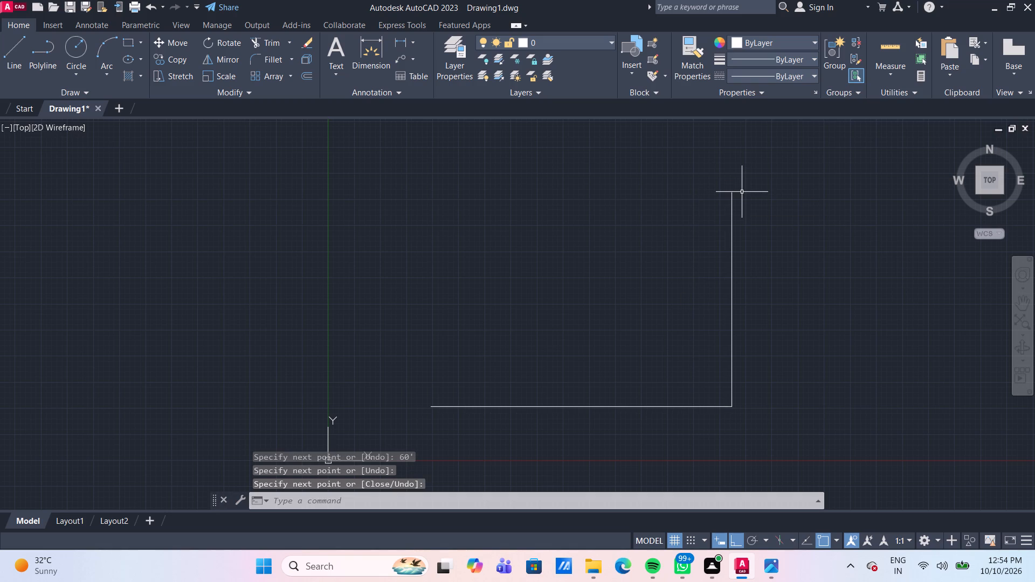
Draw a 90' vertical line upward from the left end of the base line.
{"action": "key", "text": "l"}
{"action": "key", "text": "Return"}
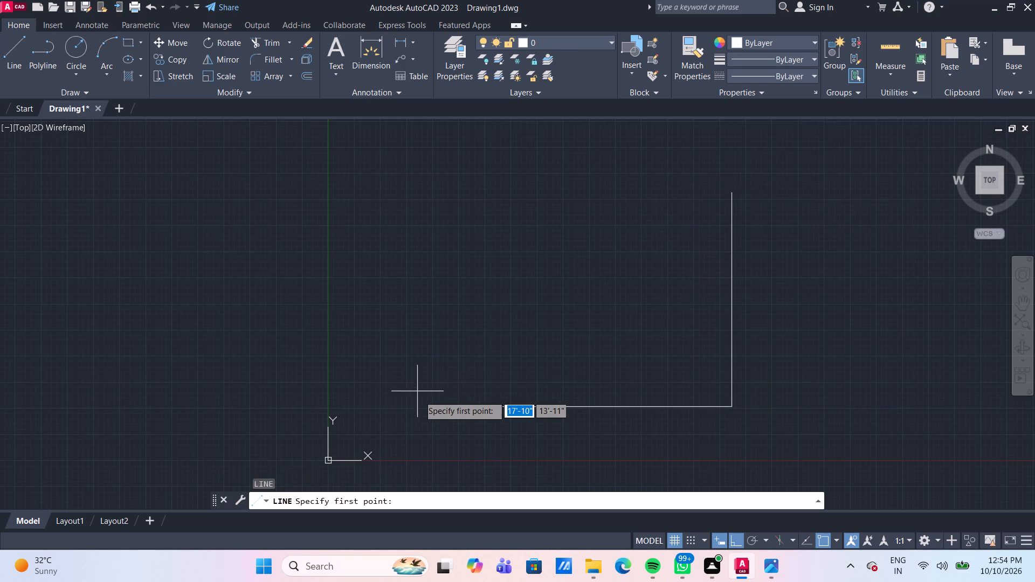
{"action": "left_click", "coordinate": [431, 404]}
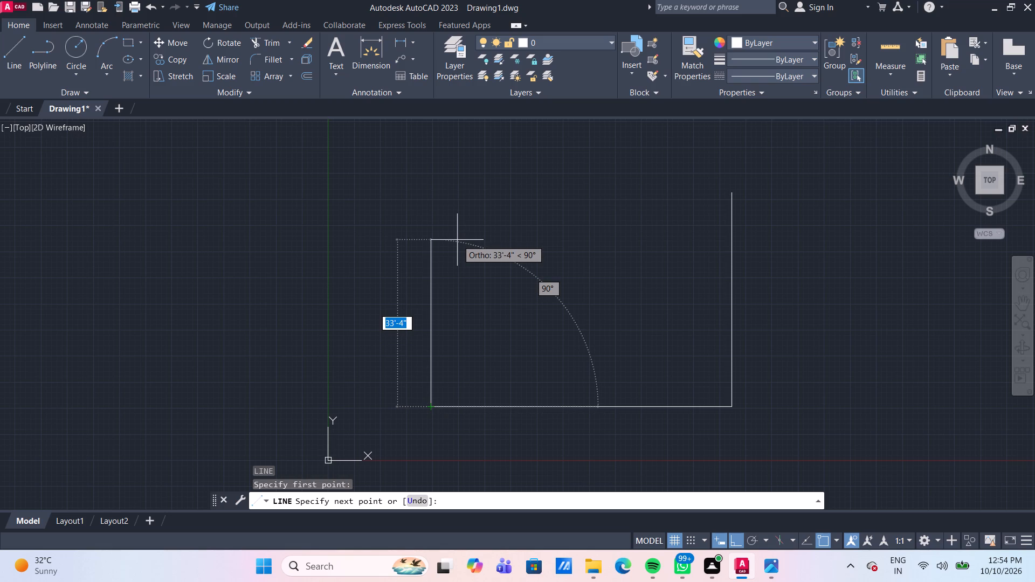
{"action": "type", "text": "90"}
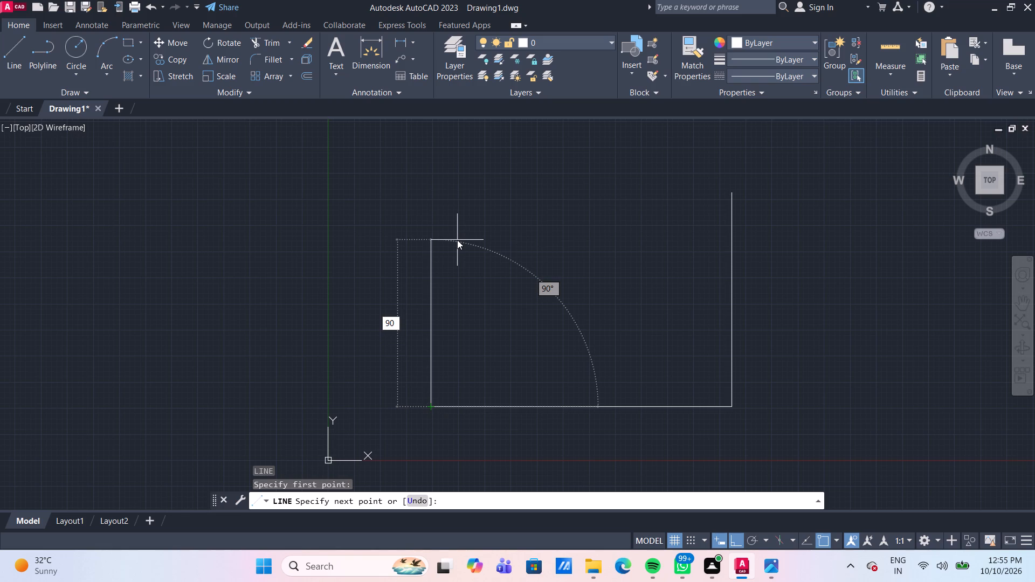
{"action": "type", "text": "'"}
{"action": "key", "text": "space"}
{"action": "scroll", "coordinate": [499, 248], "scroll_direction": "down", "scroll_amount": 3}
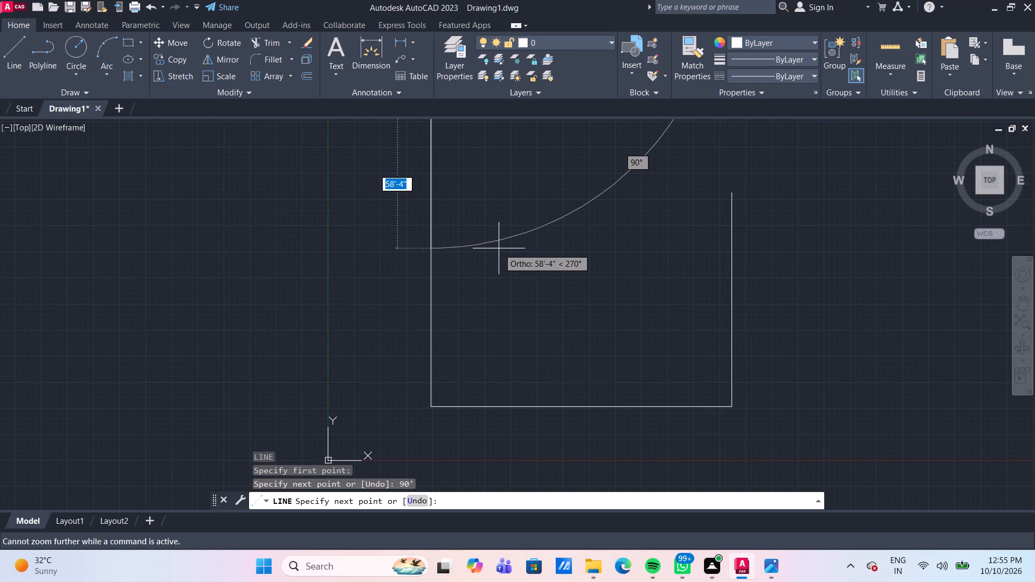
{"action": "key", "text": "Return"}
From the top of the 90' vertical, draw a 40' horizontal line to the right and a 15' line down from its end.
{"action": "scroll", "coordinate": [501, 250], "scroll_direction": "down", "scroll_amount": 3}
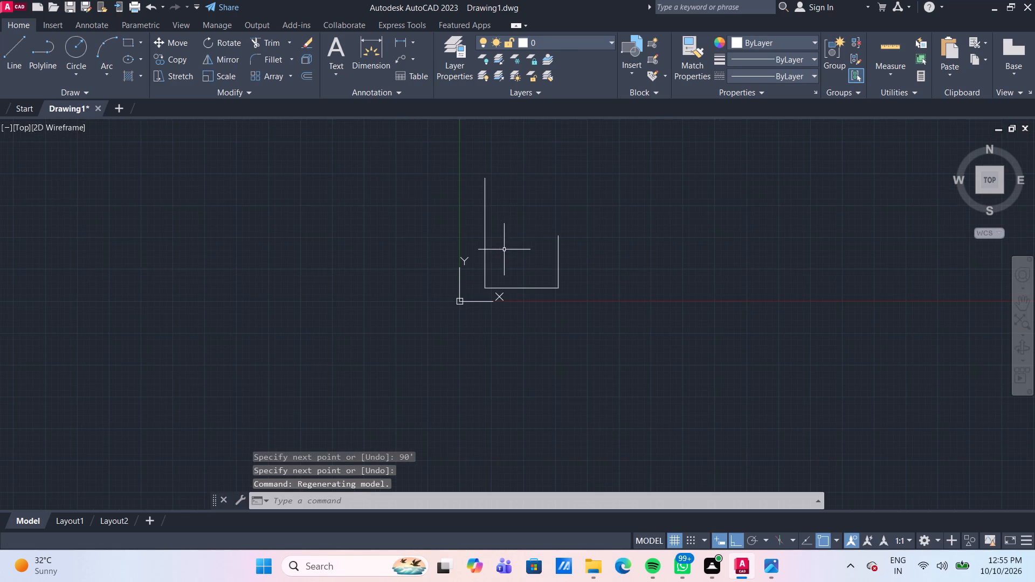
{"action": "scroll", "coordinate": [479, 195], "scroll_direction": "up", "scroll_amount": 2}
{"action": "middle_click_drag", "start_coordinate": [534, 294], "coordinate": [464, 299]}
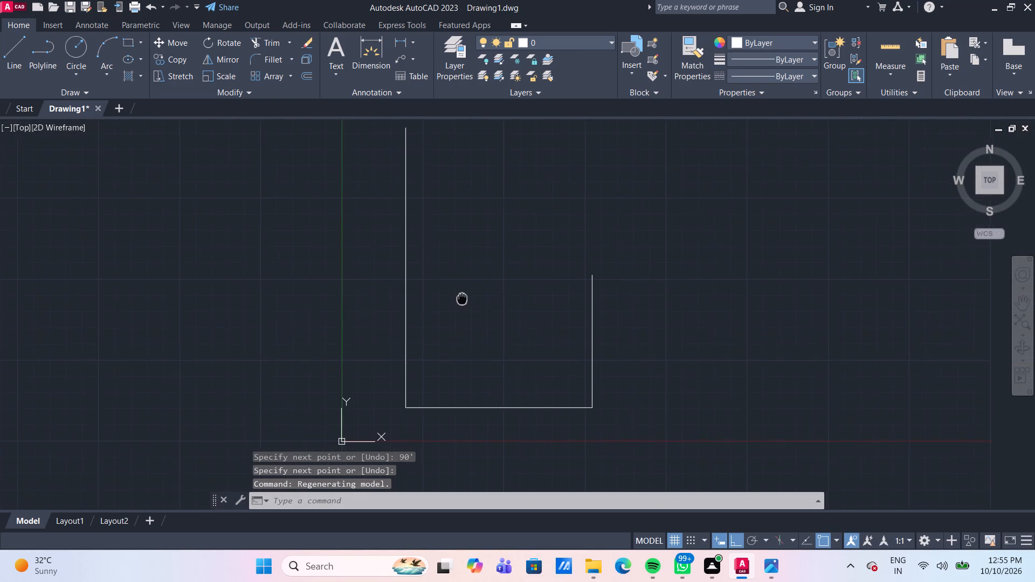
{"action": "middle_click_drag", "start_coordinate": [464, 299], "coordinate": [469, 307]}
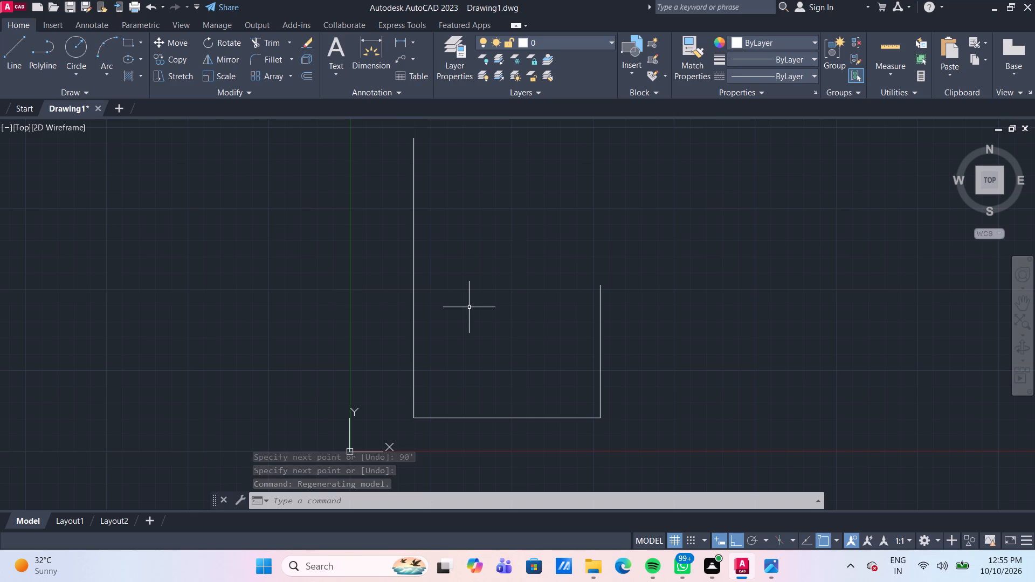
{"action": "type", "text": "L"}
{"action": "key", "text": "space"}
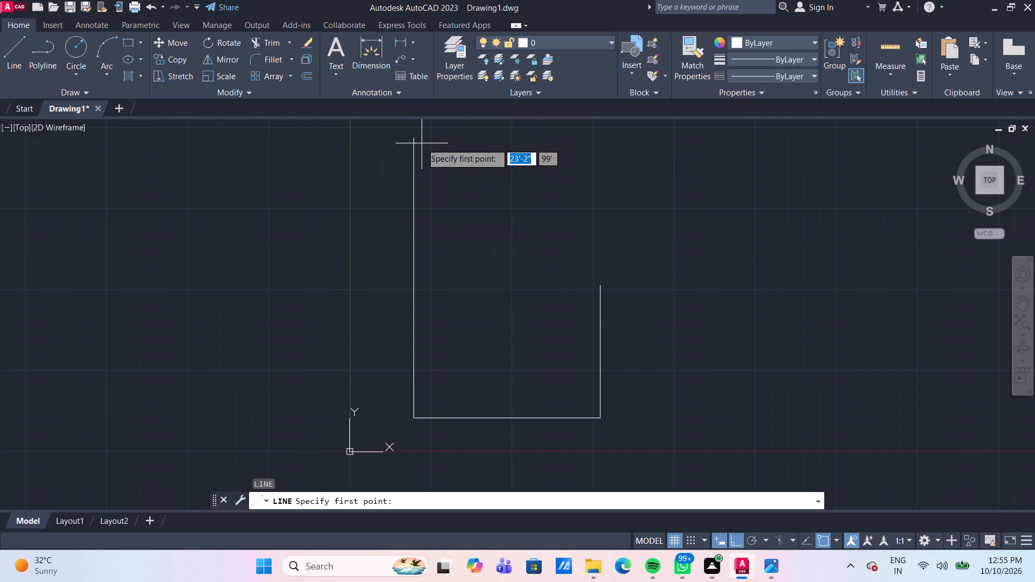
{"action": "left_click", "coordinate": [411, 140]}
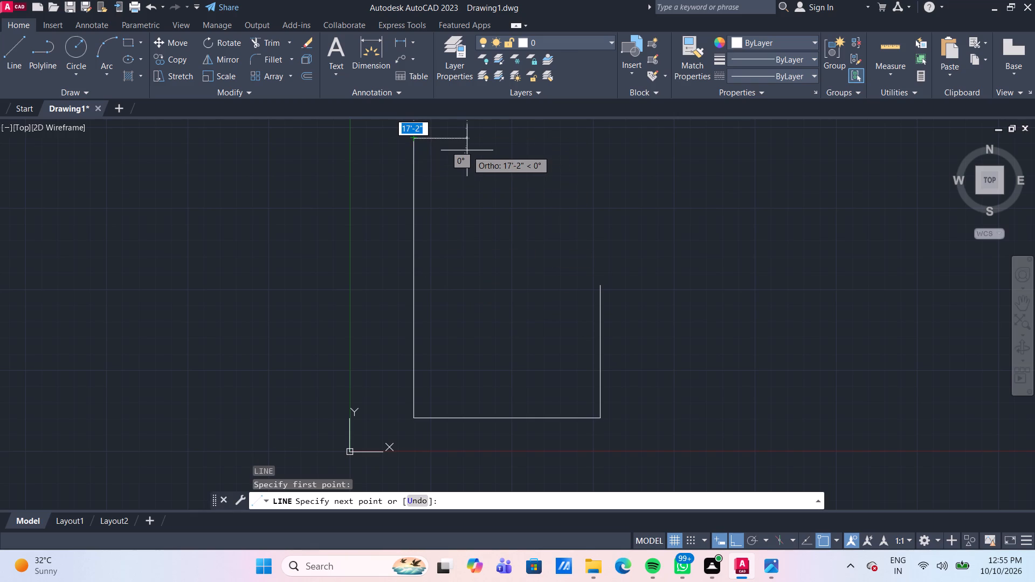
{"action": "type", "text": "40'"}
{"action": "key", "text": "Return"}
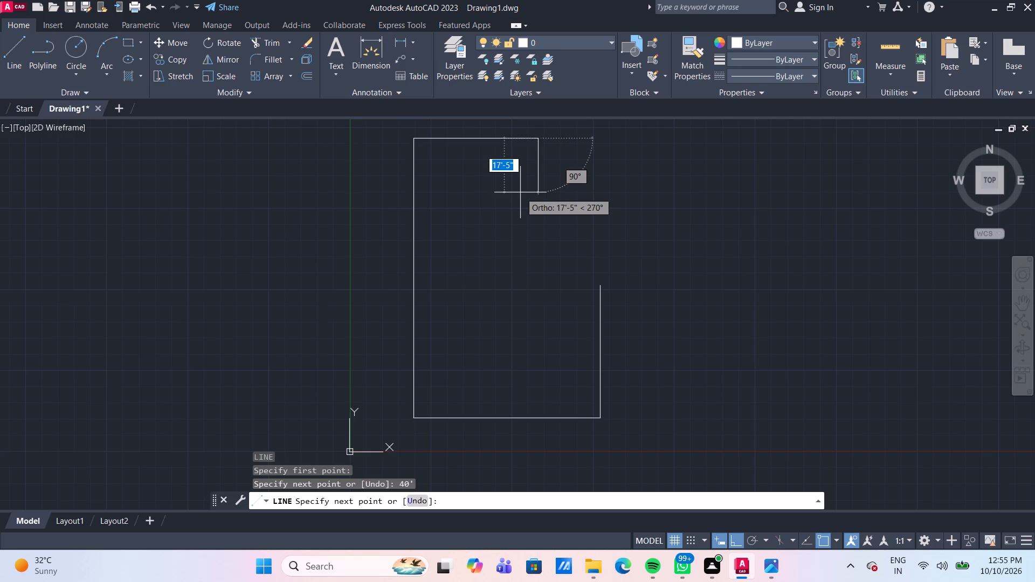
{"action": "type", "text": "15'"}
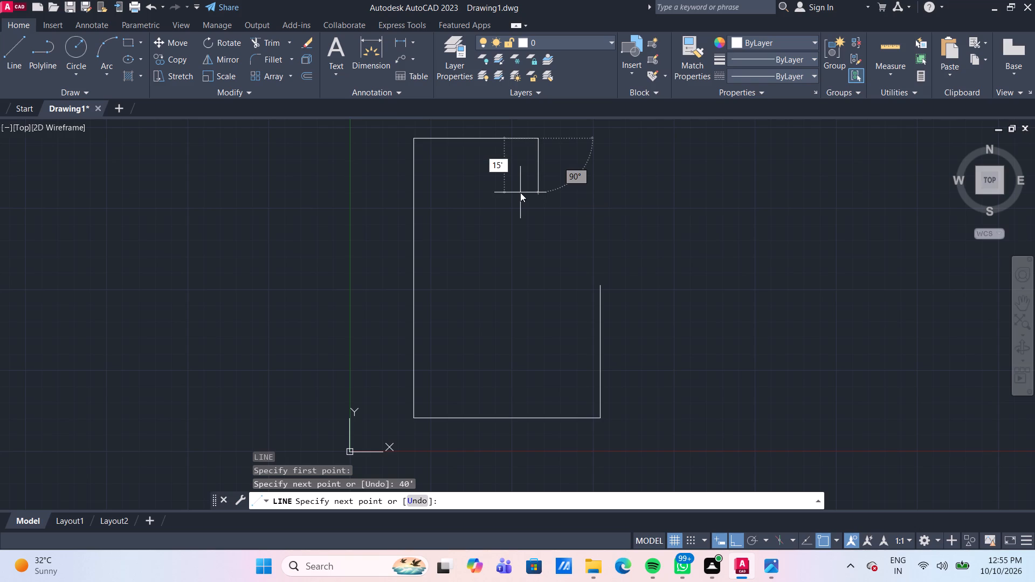
{"action": "key", "text": "Return"}
{"action": "key", "text": "Return"}
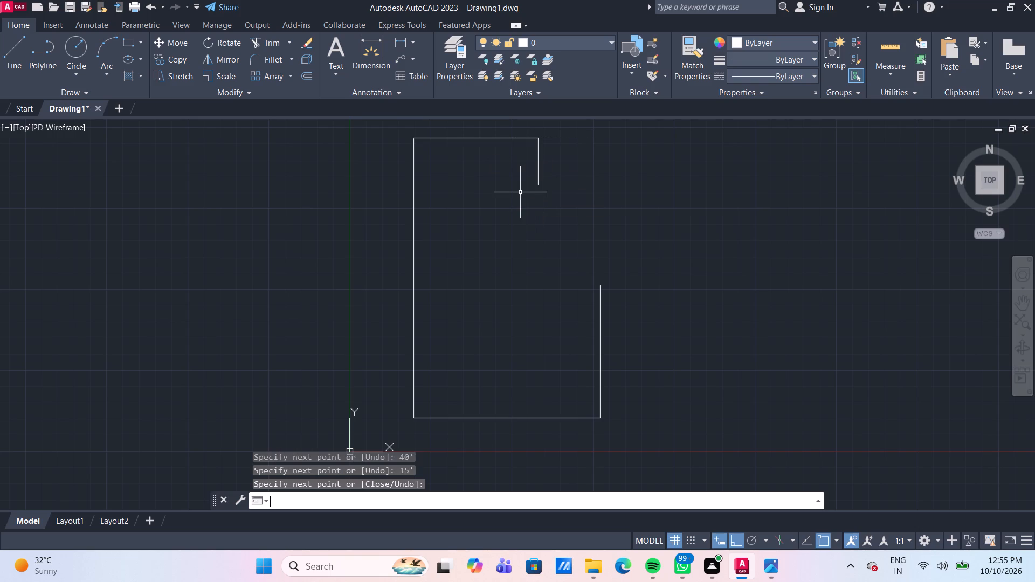
Offset the left 90' edge 4' inward, and offset that copy a further 6' to the right.
{"action": "type", "text": "O"}
{"action": "key", "text": "space"}
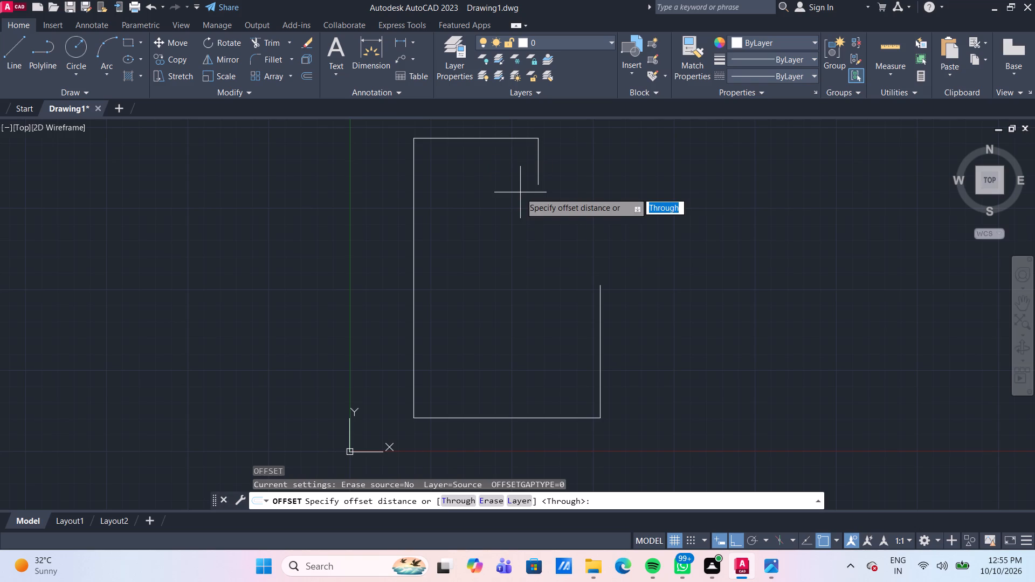
{"action": "key", "text": "space"}
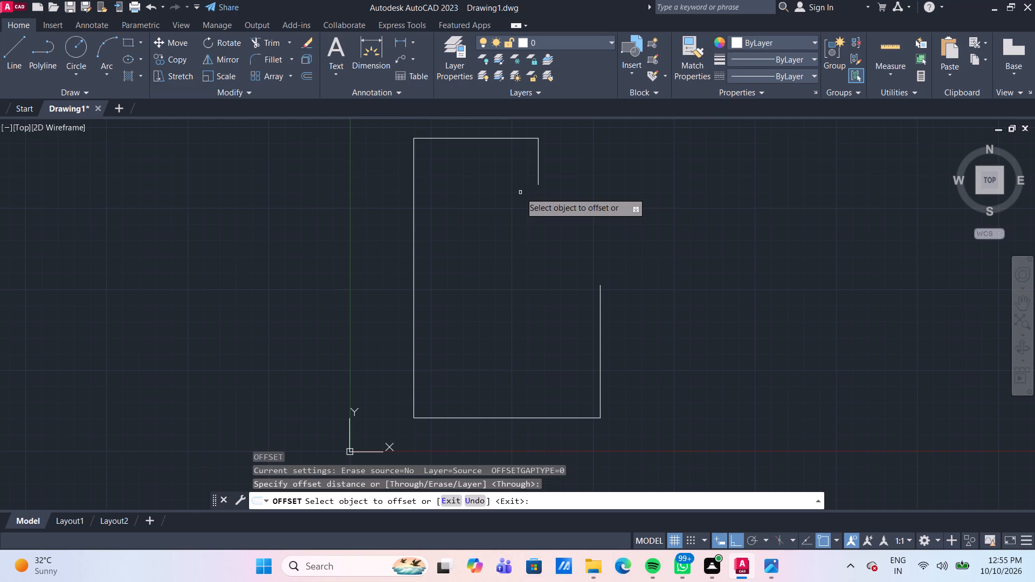
{"action": "left_click", "coordinate": [414, 239]}
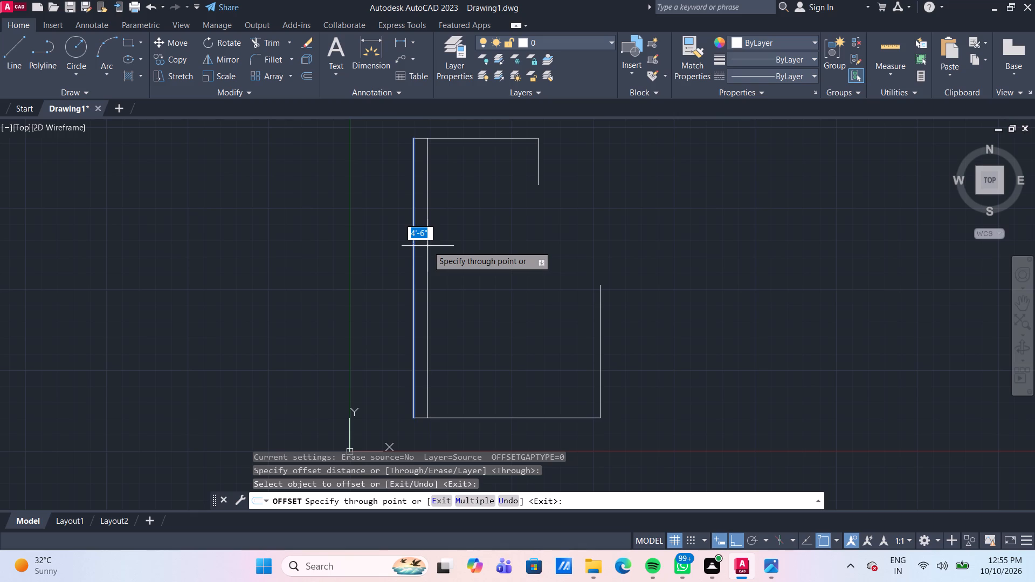
{"action": "type", "text": "4'"}
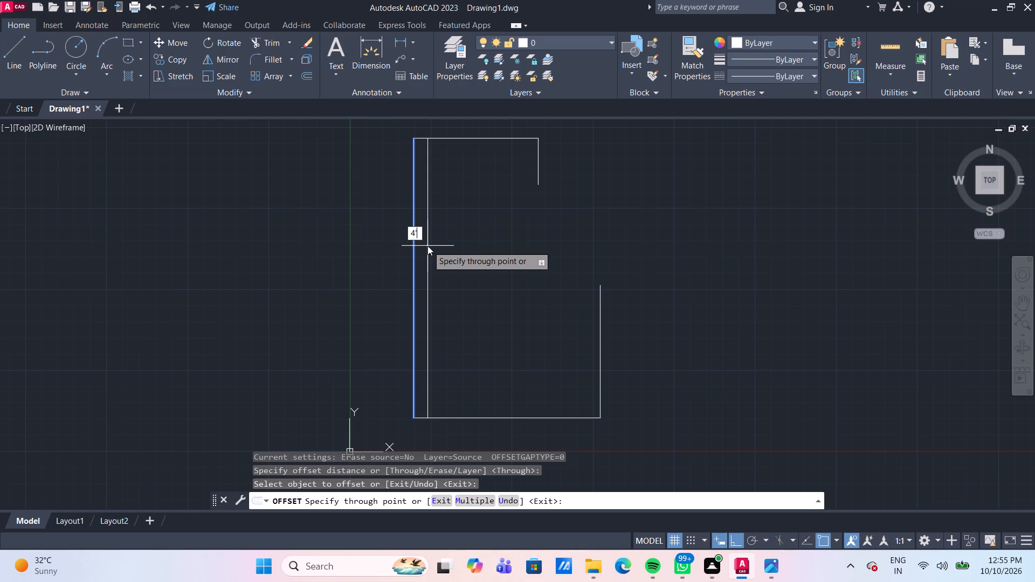
{"action": "key", "text": "space"}
{"action": "left_click", "coordinate": [425, 245]}
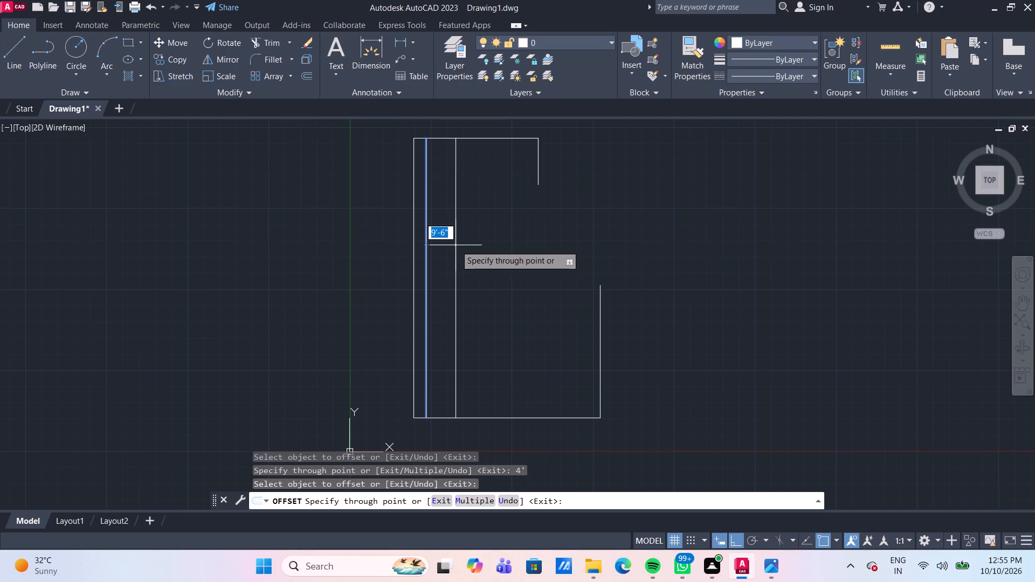
{"action": "type", "text": "6'"}
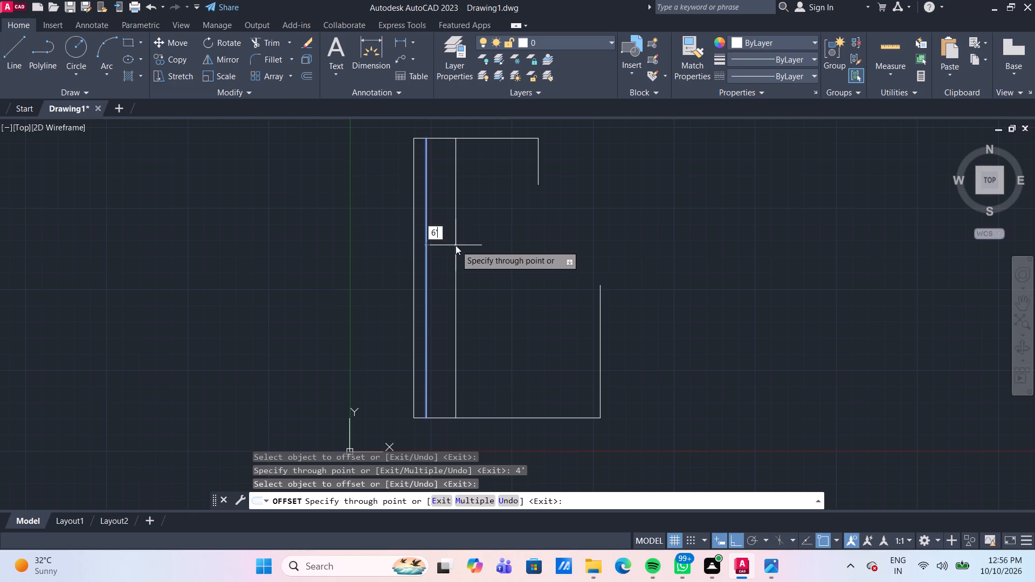
{"action": "key", "text": "space"}
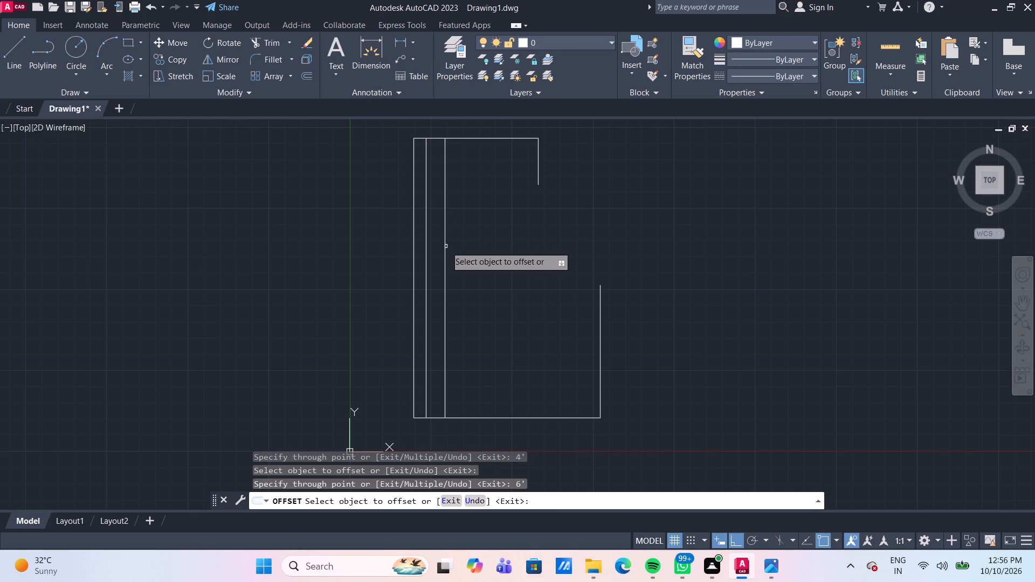
Offset the innermost vertical line 10' to the right, and offset the resulting line another 10' the same way.
{"action": "left_click", "coordinate": [446, 246]}
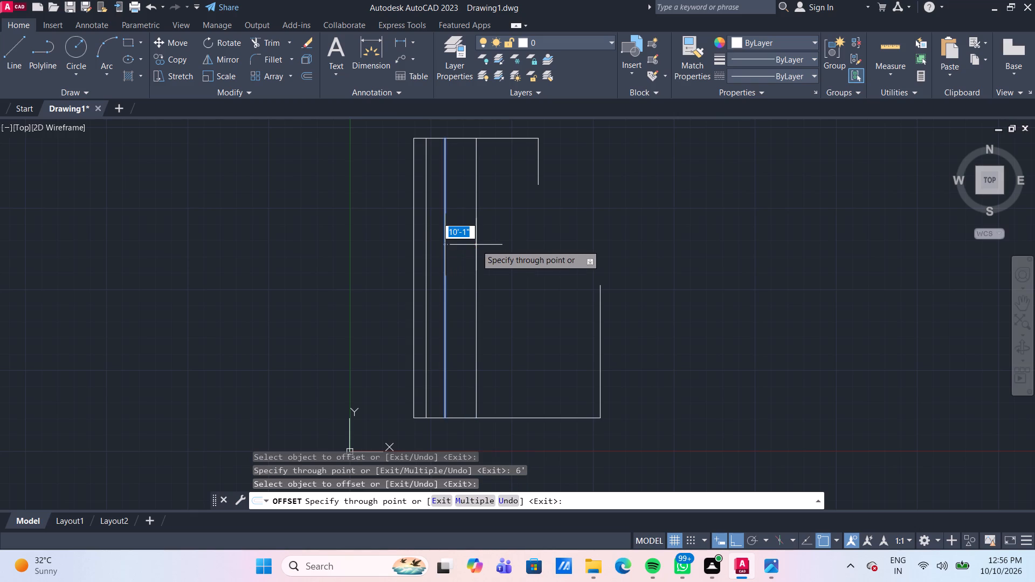
{"action": "type", "text": "10'"}
{"action": "key", "text": "space"}
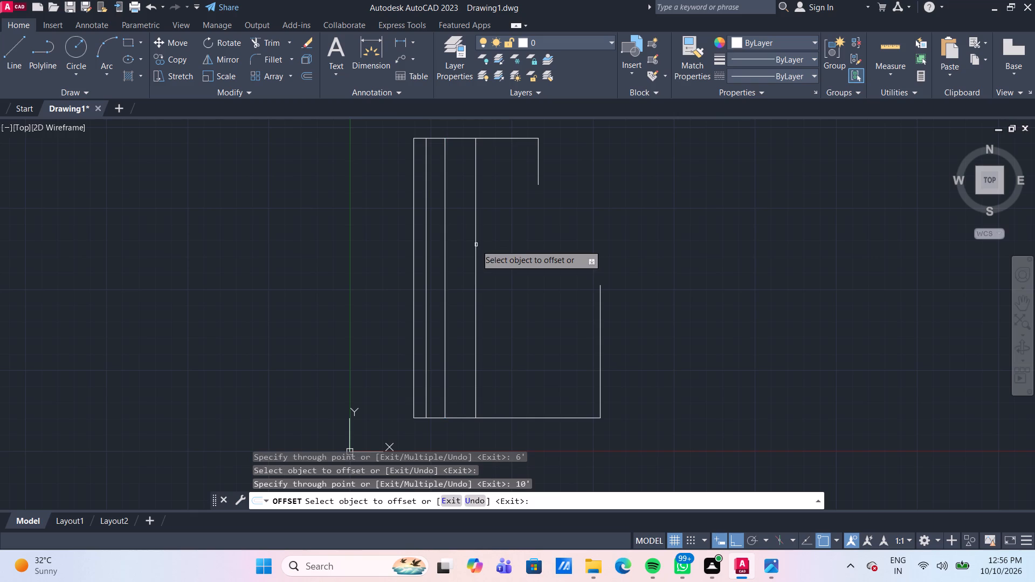
{"action": "left_click", "coordinate": [476, 245]}
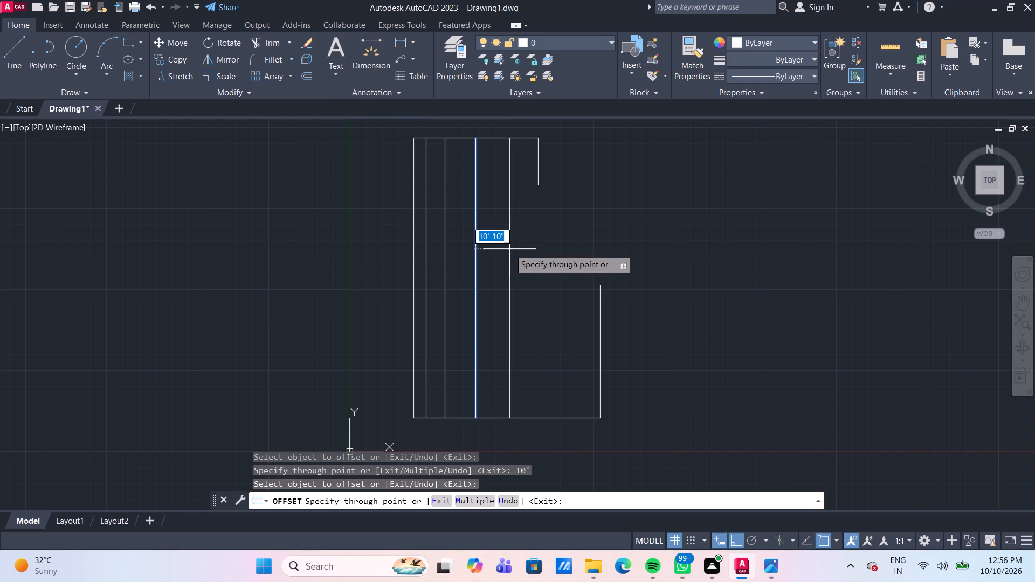
{"action": "type", "text": "10"}
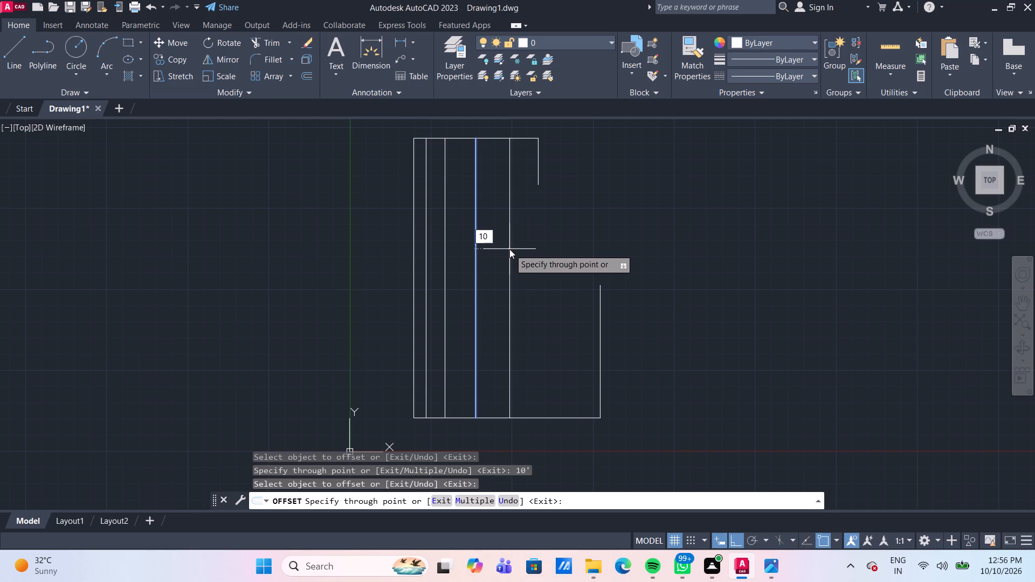
{"action": "type", "text": "'"}
{"action": "key", "text": "space"}
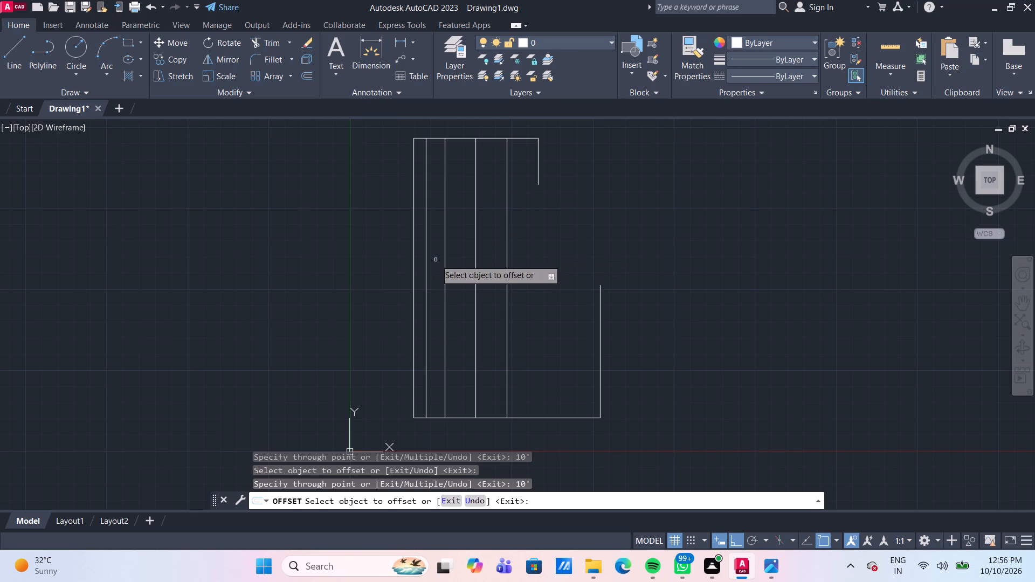
{"action": "key", "text": "Escape"}
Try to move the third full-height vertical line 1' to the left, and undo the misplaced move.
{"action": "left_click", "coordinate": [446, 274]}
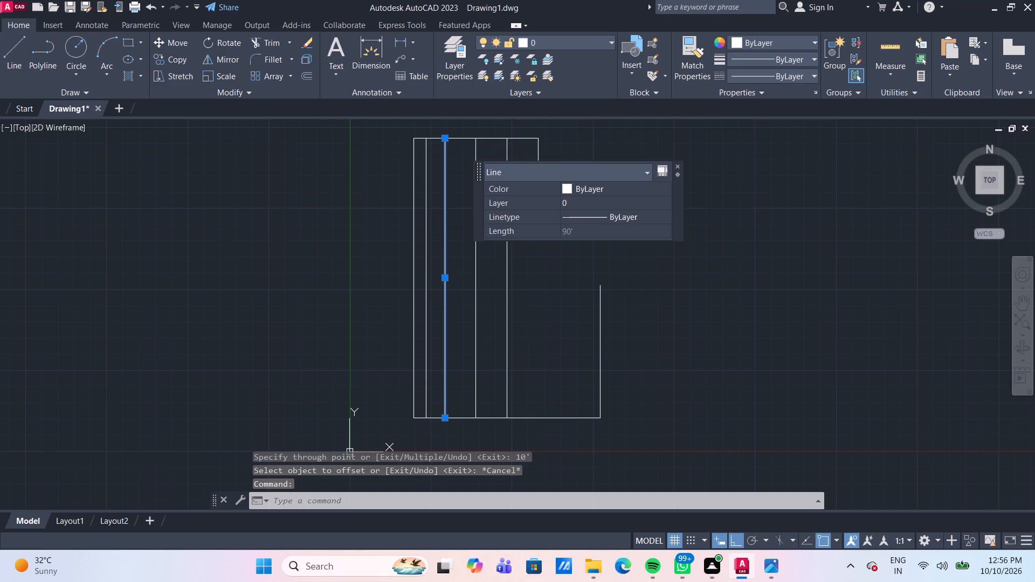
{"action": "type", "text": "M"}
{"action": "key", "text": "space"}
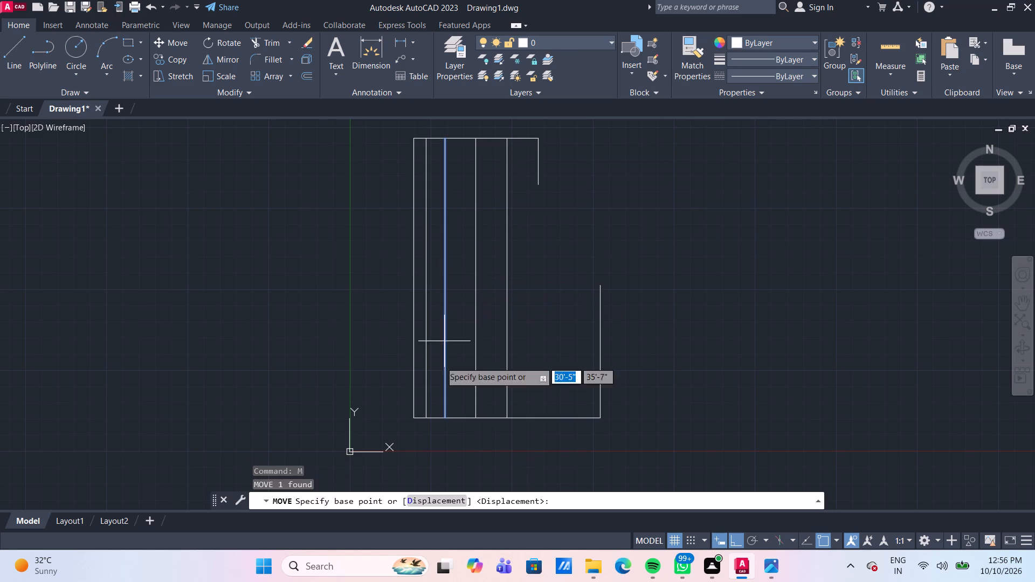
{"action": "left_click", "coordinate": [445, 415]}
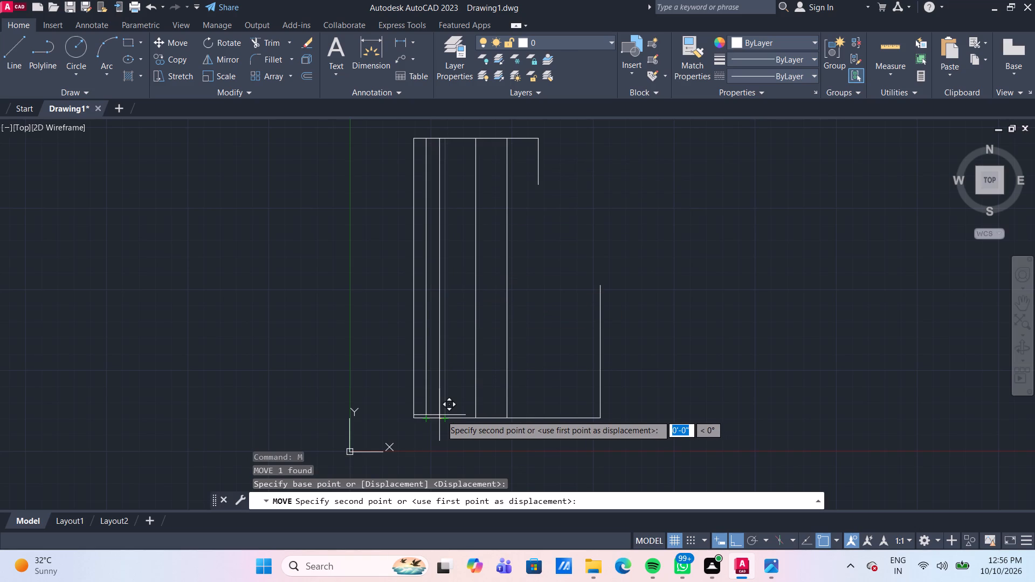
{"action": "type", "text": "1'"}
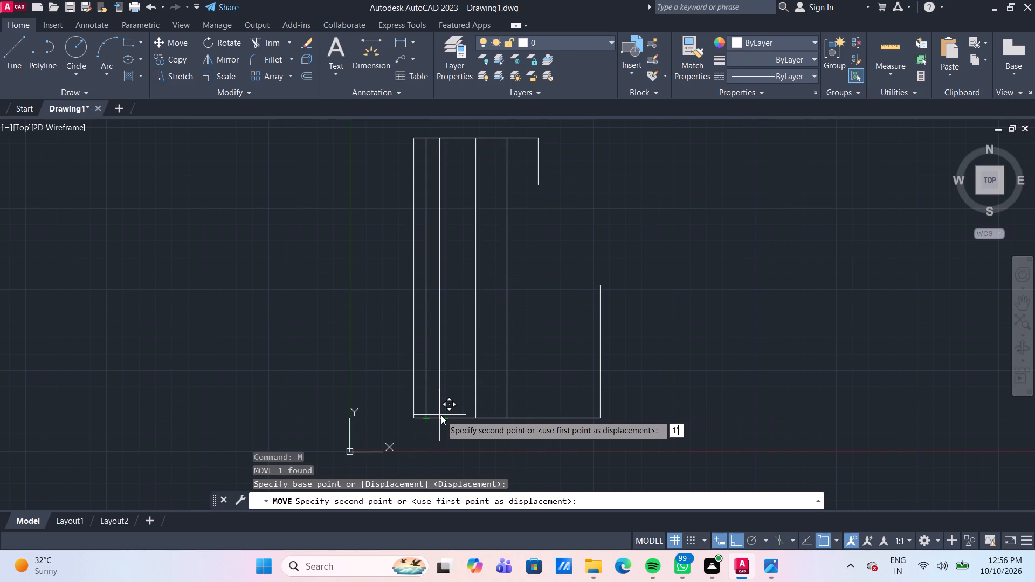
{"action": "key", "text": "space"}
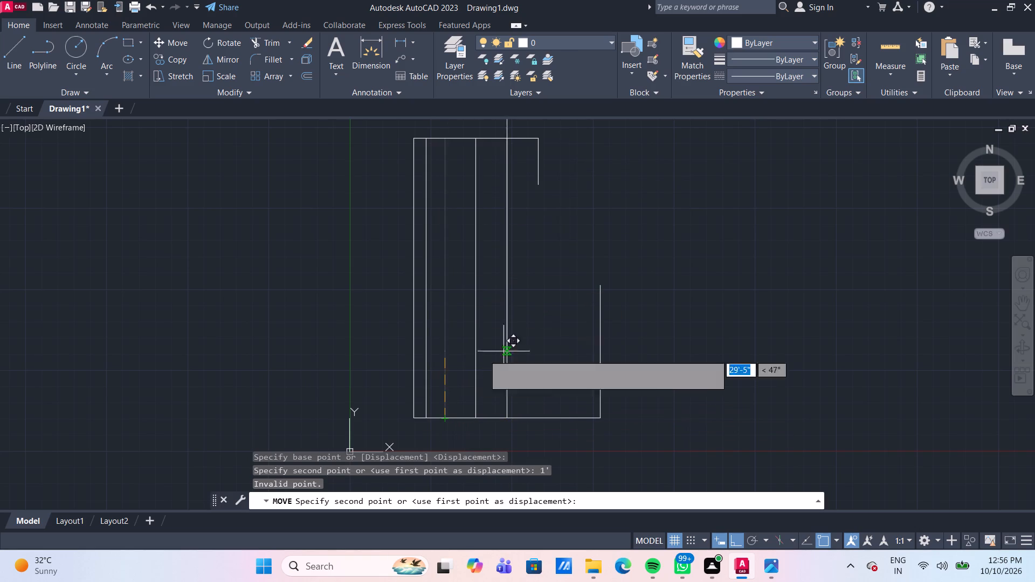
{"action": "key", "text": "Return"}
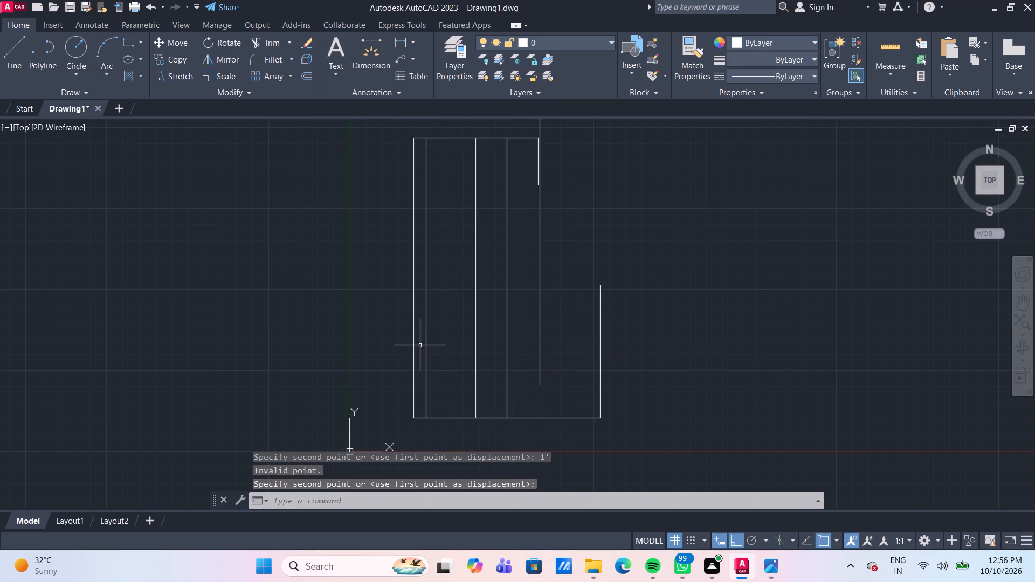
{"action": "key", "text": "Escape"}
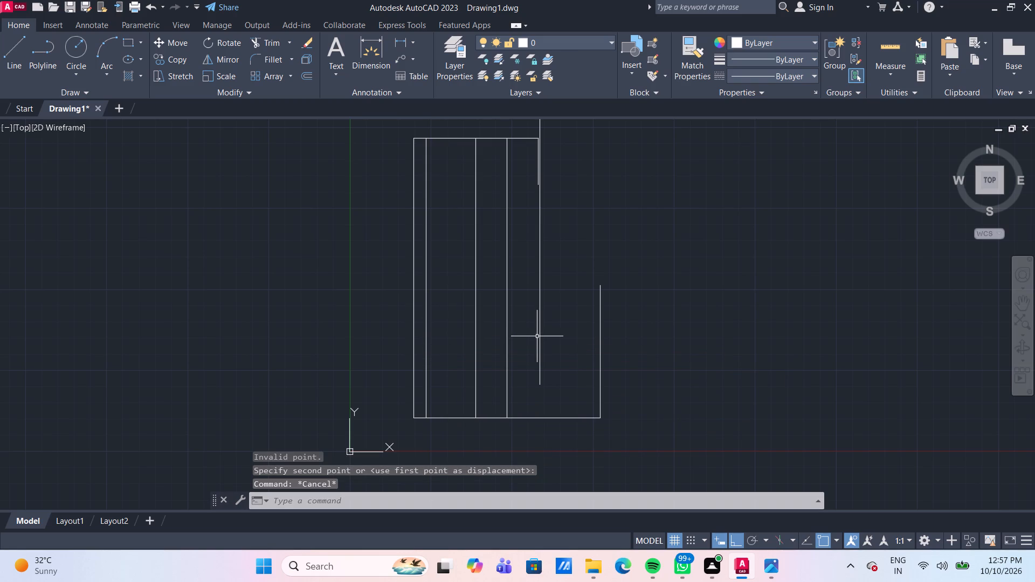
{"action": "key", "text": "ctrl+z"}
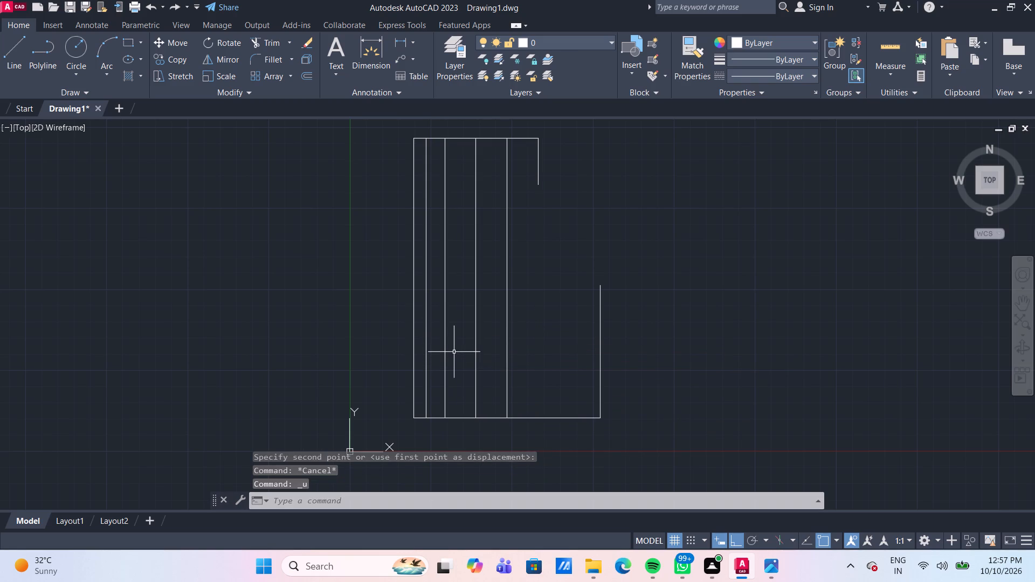
Move the third full-height vertical line 1' to the left from its endpoint on the base line.
{"action": "left_click", "coordinate": [444, 348]}
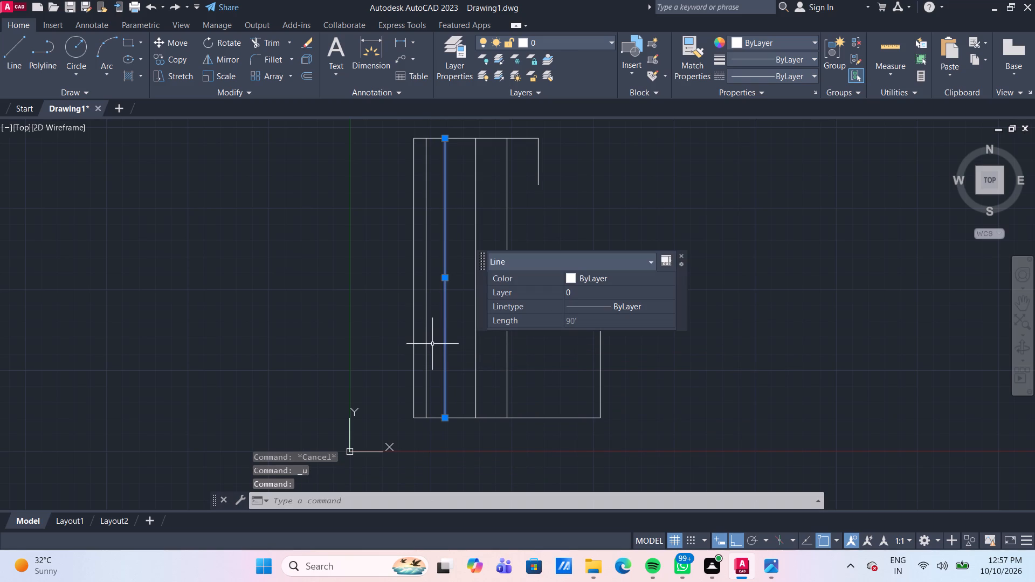
{"action": "type", "text": "M"}
{"action": "key", "text": "space"}
{"action": "left_click", "coordinate": [447, 421]}
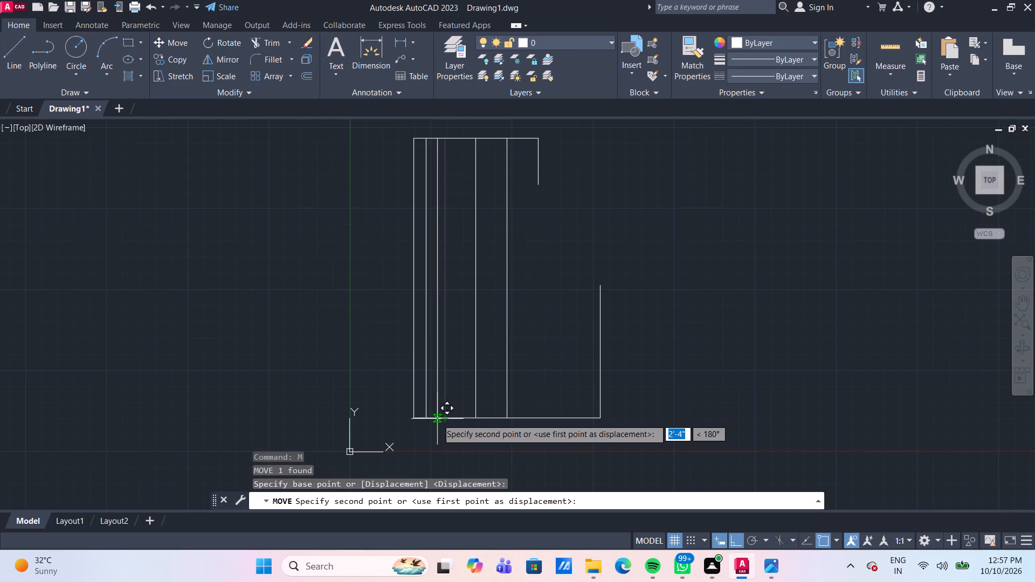
{"action": "type", "text": "1'"}
{"action": "key", "text": "space"}
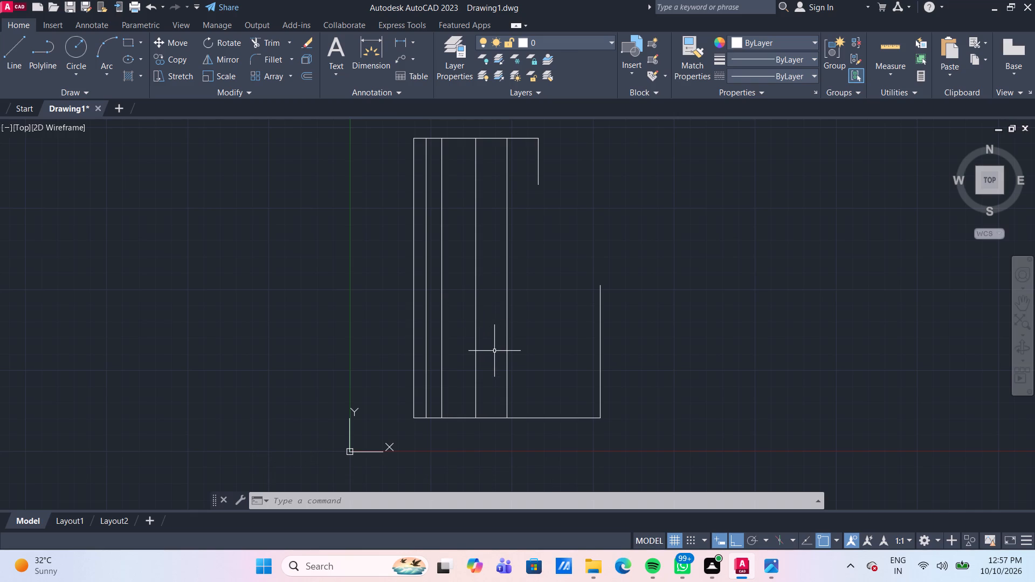
Measure the gap between the left outer edge and the first inner vertical line.
{"action": "scroll", "coordinate": [460, 314], "scroll_direction": "up", "scroll_amount": 1}
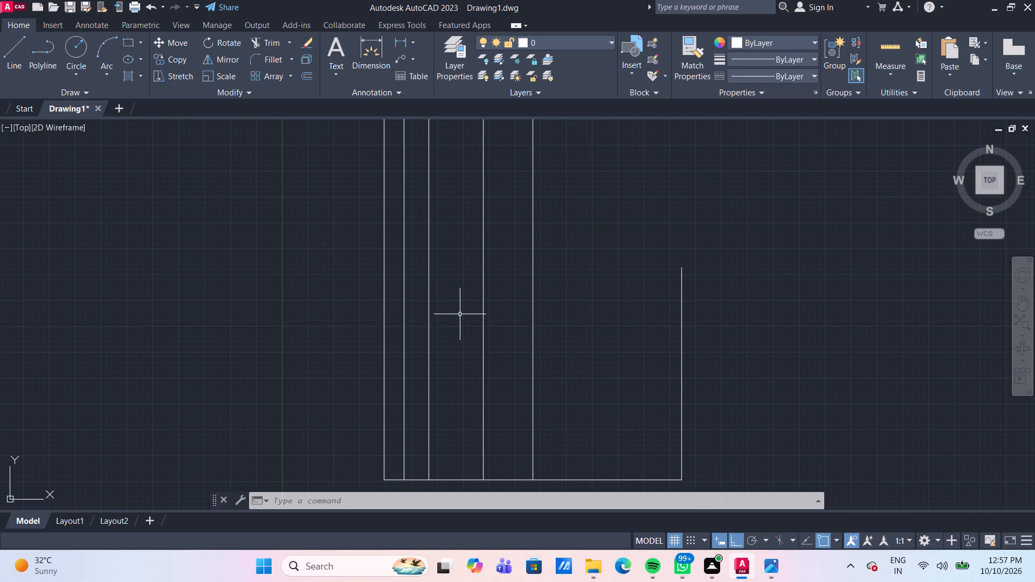
{"action": "left_click", "coordinate": [876, 44]}
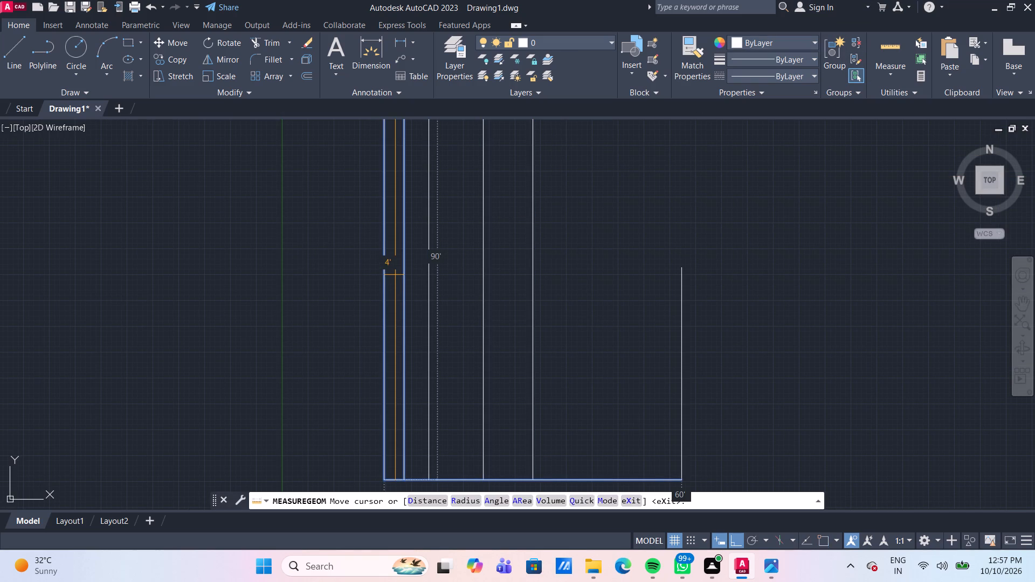
{"action": "key", "text": "Escape"}
Move the first inner vertical line 6" to the left from its endpoint on the base line.
{"action": "left_click", "coordinate": [403, 284]}
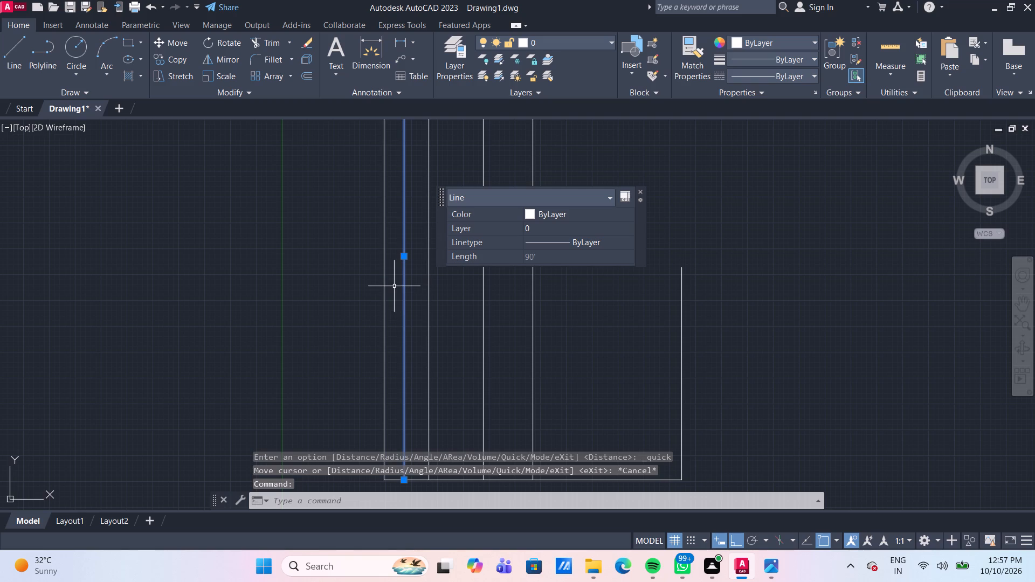
{"action": "type", "text": "M"}
{"action": "key", "text": "space"}
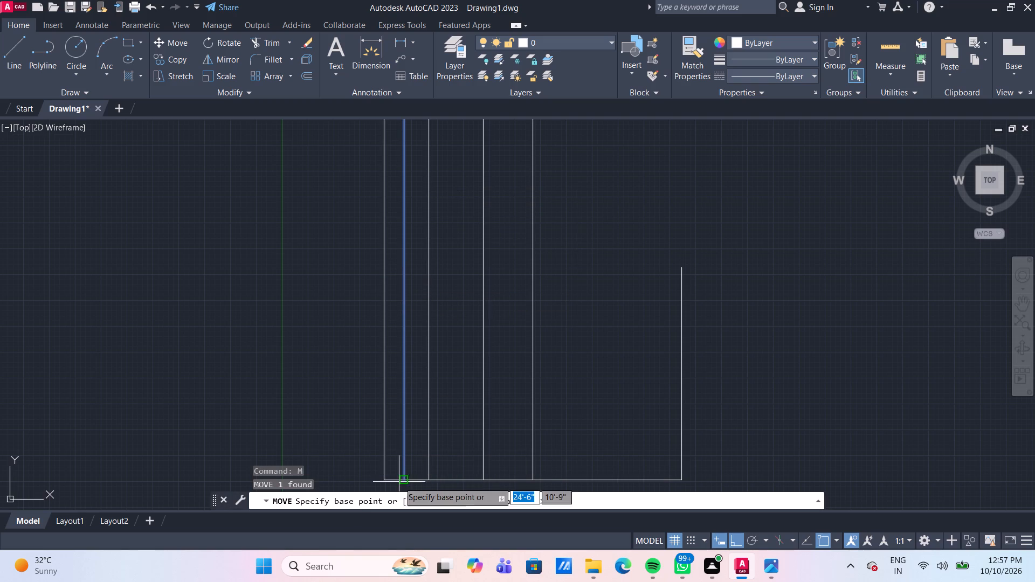
{"action": "left_click", "coordinate": [405, 481]}
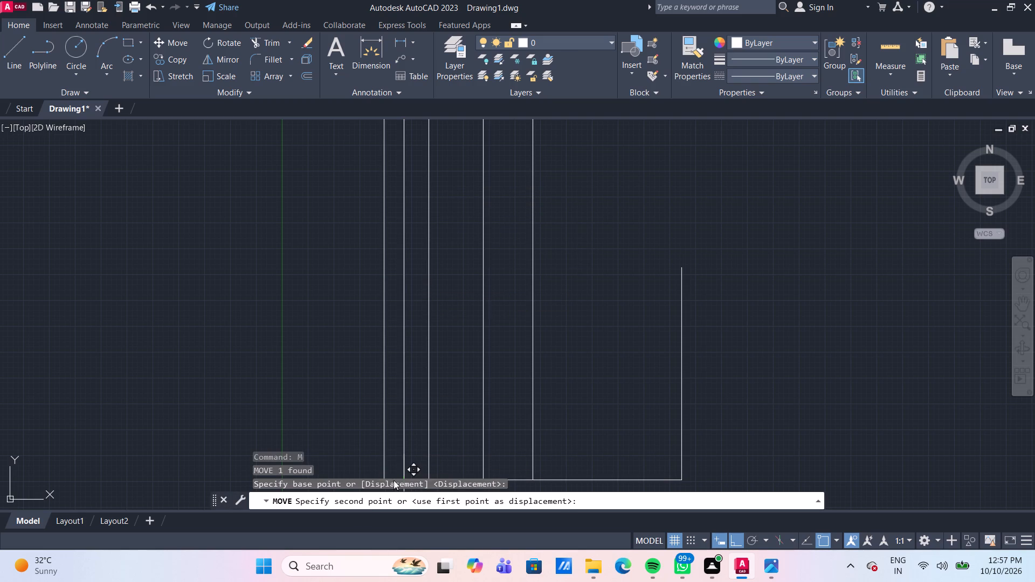
{"action": "scroll", "coordinate": [395, 472], "scroll_direction": "down", "scroll_amount": 1}
{"action": "middle_click_drag", "start_coordinate": [395, 472], "coordinate": [395, 463]}
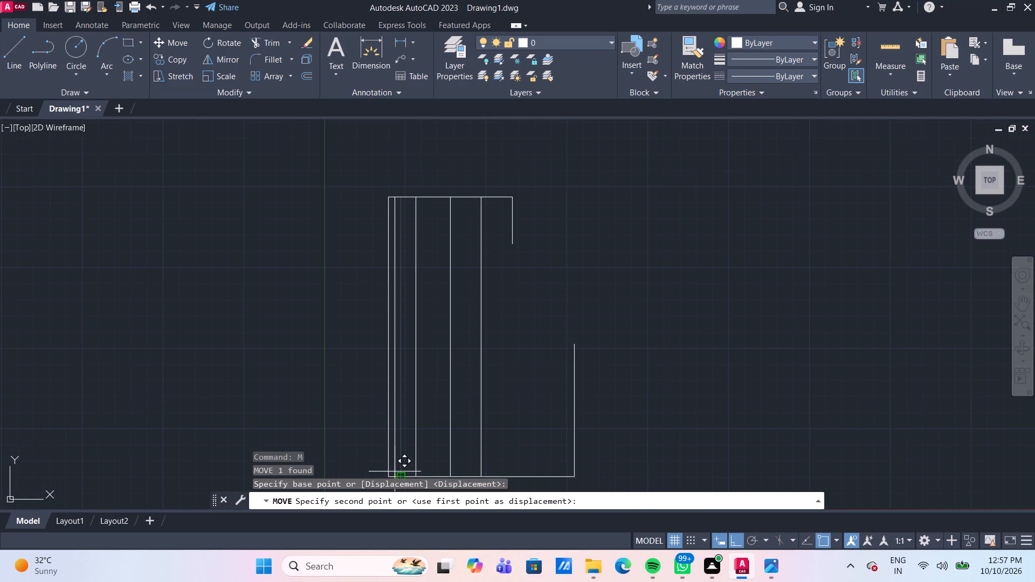
{"action": "middle_click_drag", "start_coordinate": [395, 463], "coordinate": [389, 384]}
{"action": "scroll", "coordinate": [389, 384], "scroll_direction": "up", "scroll_amount": 3}
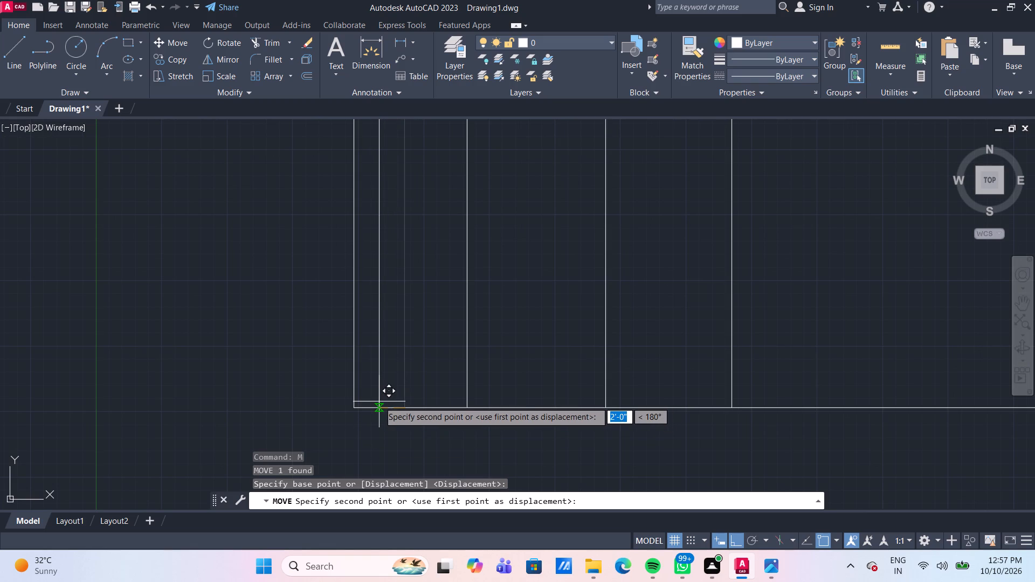
{"action": "type", "text": "6\""}
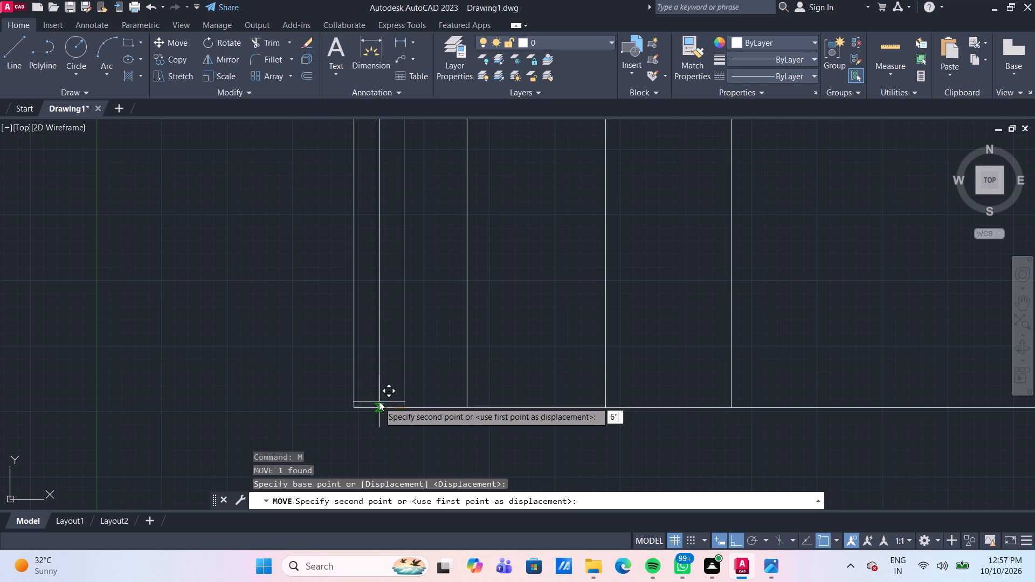
{"action": "key", "text": "Return"}
Measure the gap between the rightmost full-height vertical line and the short 15' line at the top edge's right end.
{"action": "scroll", "coordinate": [392, 385], "scroll_direction": "down", "scroll_amount": 2}
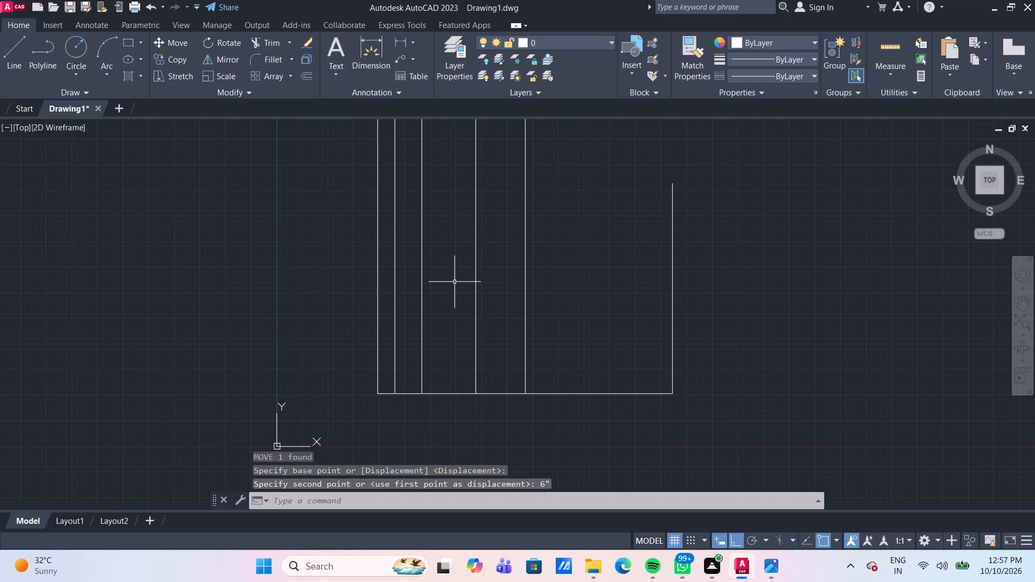
{"action": "scroll", "coordinate": [454, 282], "scroll_direction": "down", "scroll_amount": 2}
{"action": "scroll", "coordinate": [459, 161], "scroll_direction": "up", "scroll_amount": 1}
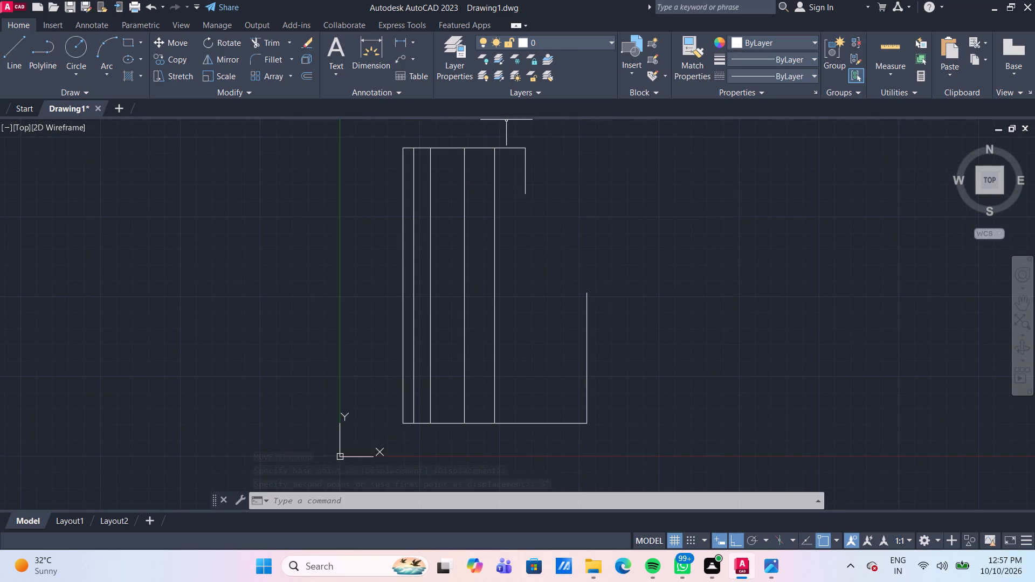
{"action": "middle_click_drag", "start_coordinate": [484, 214], "coordinate": [476, 251]}
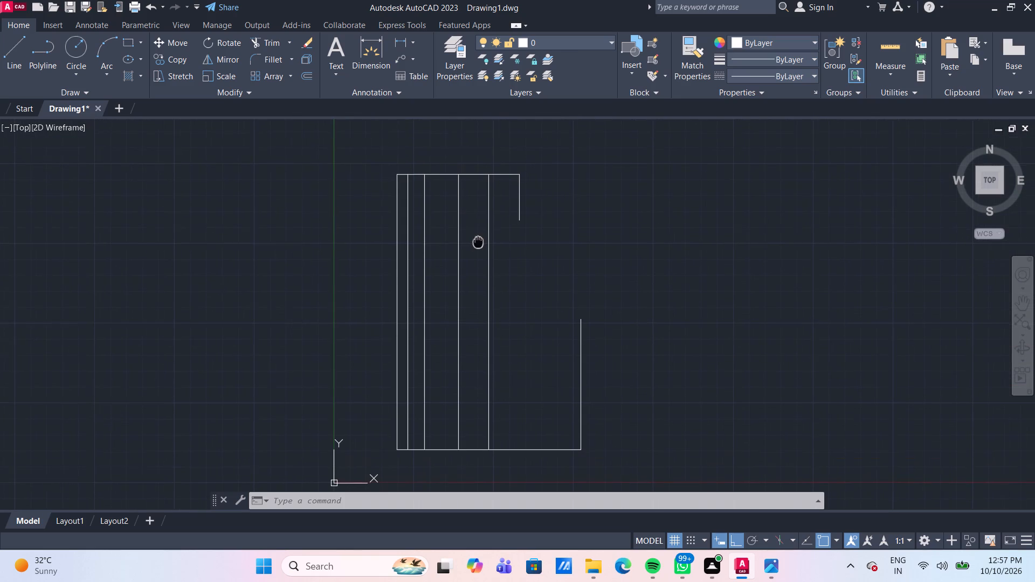
{"action": "middle_click_drag", "start_coordinate": [476, 251], "coordinate": [476, 252]}
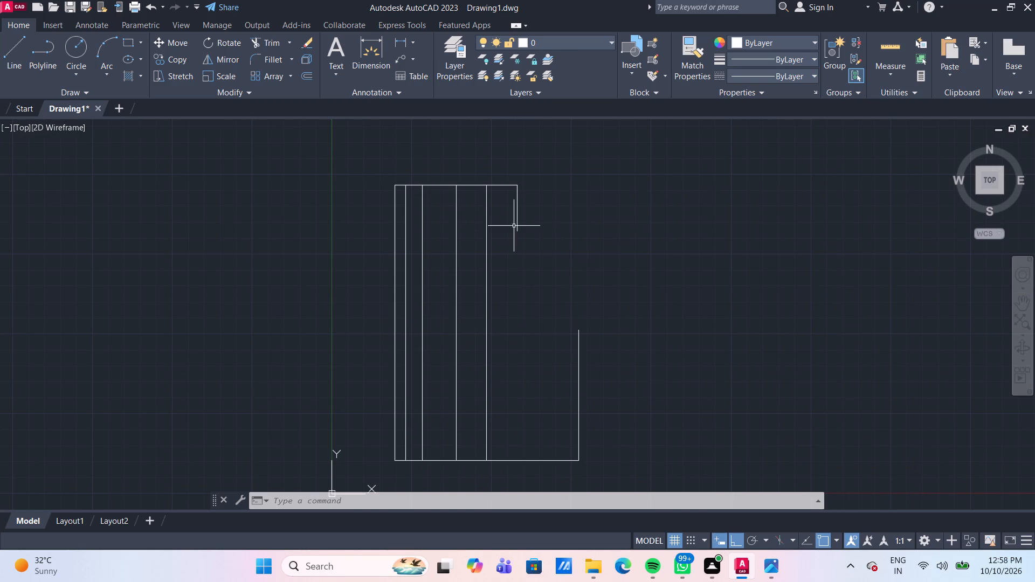
{"action": "scroll", "coordinate": [514, 191], "scroll_direction": "up", "scroll_amount": 2}
{"action": "scroll", "coordinate": [514, 191], "scroll_direction": "down", "scroll_amount": 2}
{"action": "scroll", "coordinate": [515, 192], "scroll_direction": "up", "scroll_amount": 2}
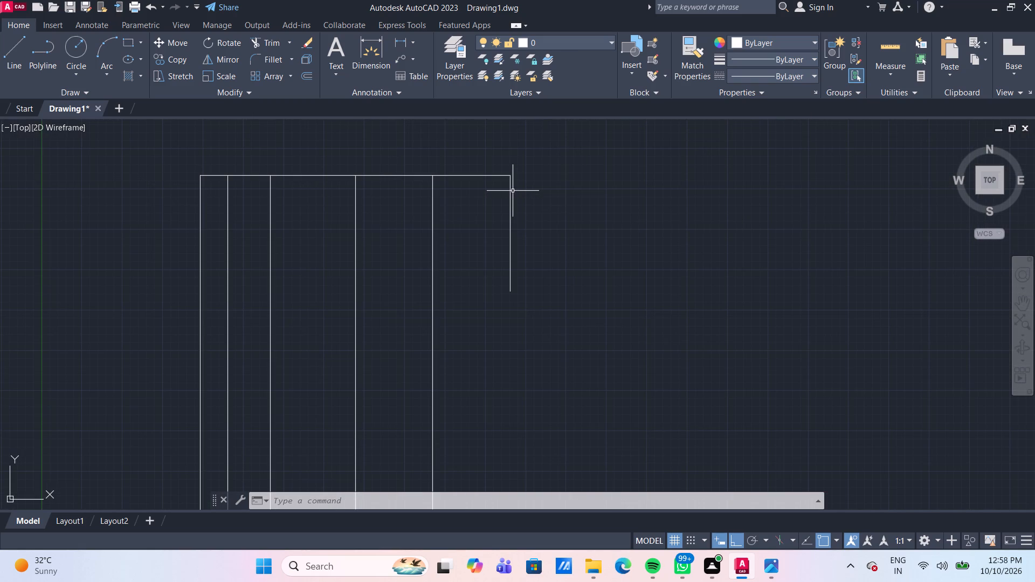
{"action": "left_click", "coordinate": [896, 53]}
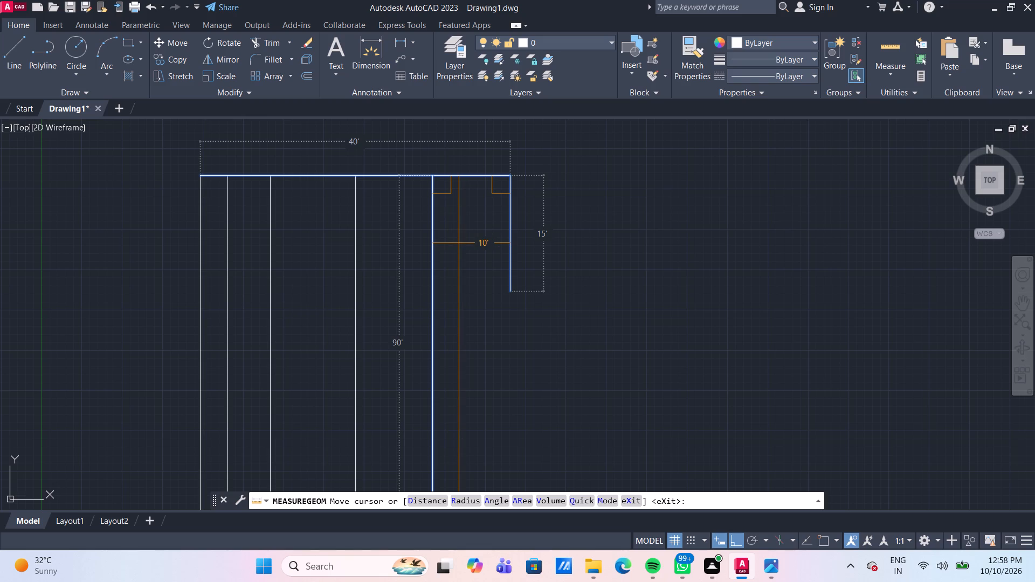
{"action": "key", "text": "Escape"}
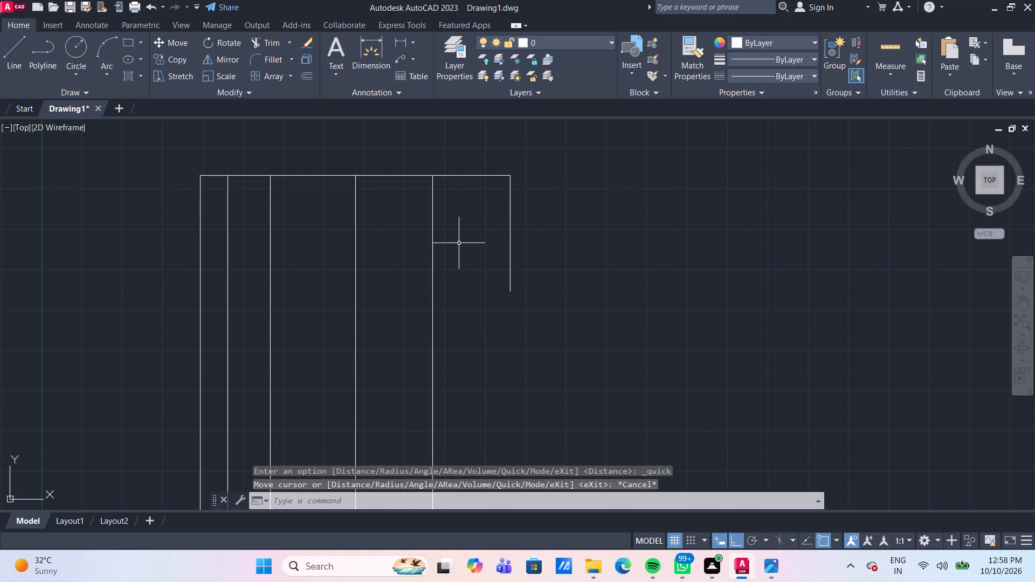
Offset the short 15' line at the top edge's right end 6' to the left.
{"action": "type", "text": "O"}
{"action": "key", "text": "space"}
{"action": "key", "text": "space"}
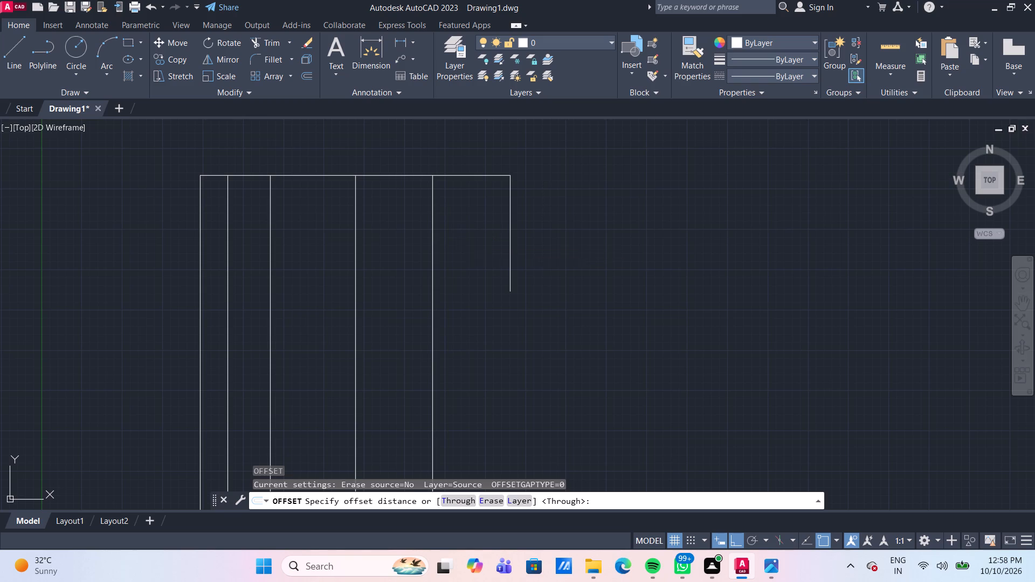
{"action": "left_click", "coordinate": [510, 249]}
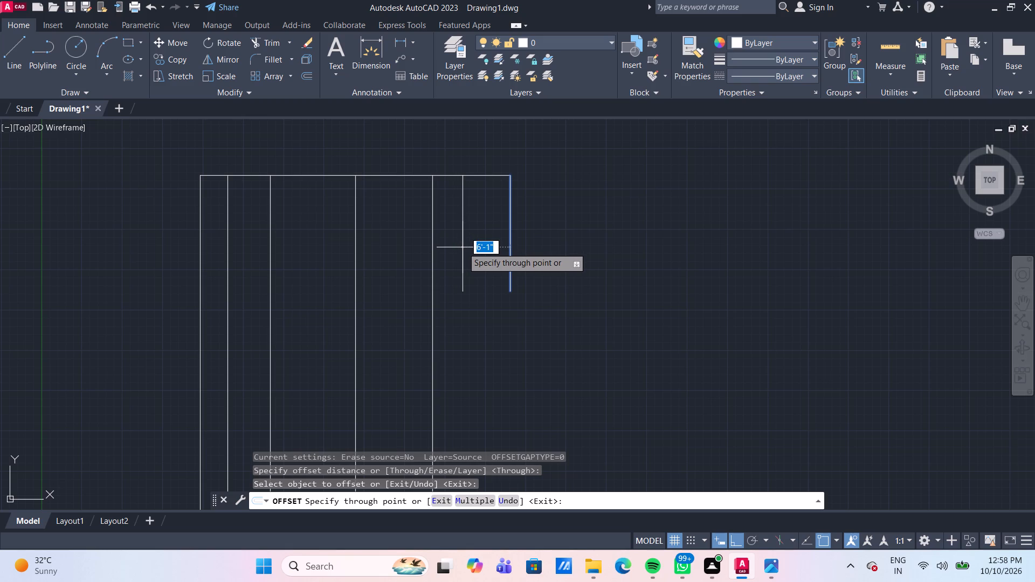
{"action": "type", "text": "6'"}
{"action": "key", "text": "space"}
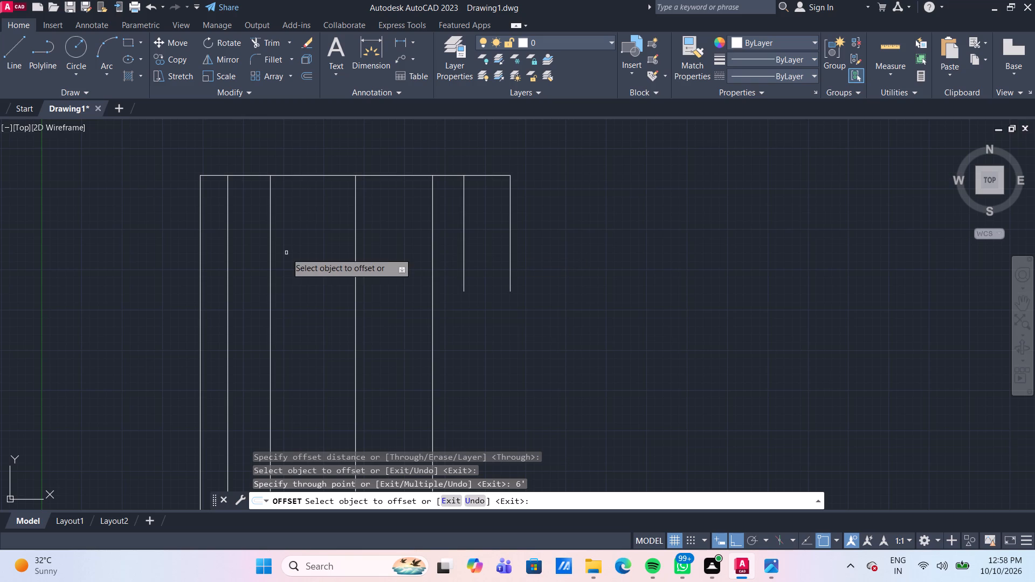
Shift the fourth full-height vertical line by offsetting it 1' to the right and deleting the original.
{"action": "left_click", "coordinate": [355, 269]}
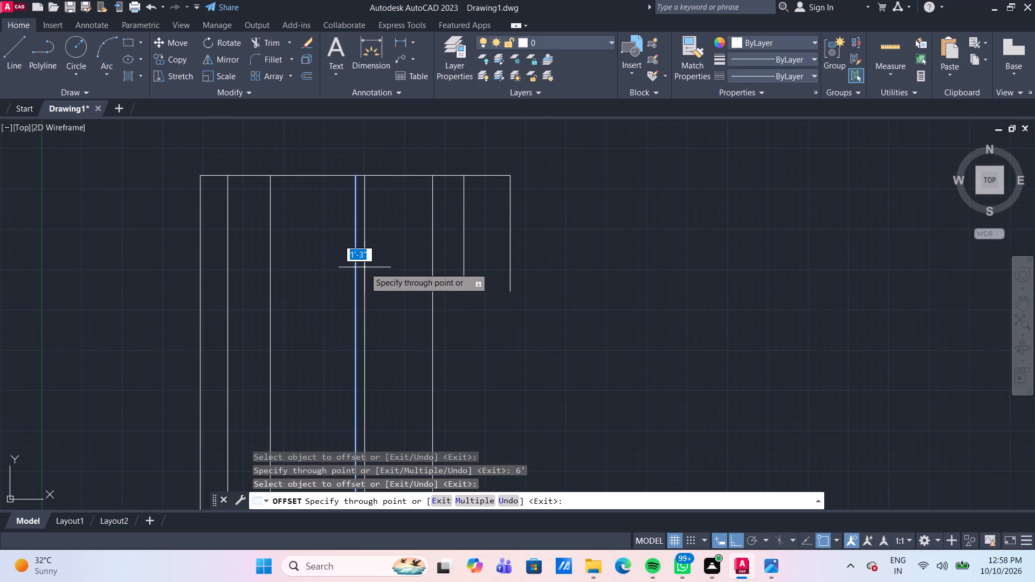
{"action": "type", "text": "1'"}
{"action": "key", "text": "Return"}
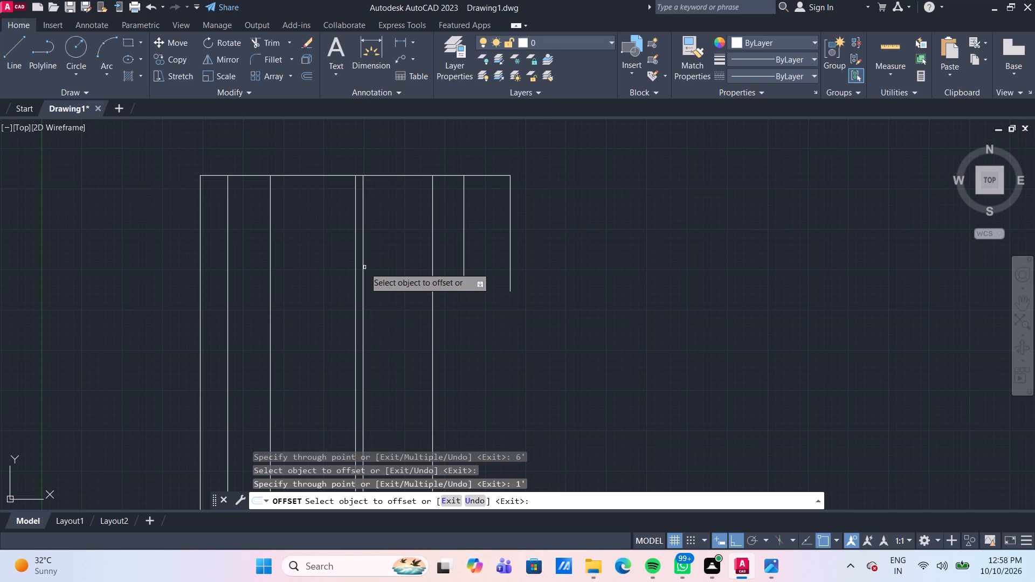
{"action": "key", "text": "Escape"}
{"action": "left_click", "coordinate": [354, 262]}
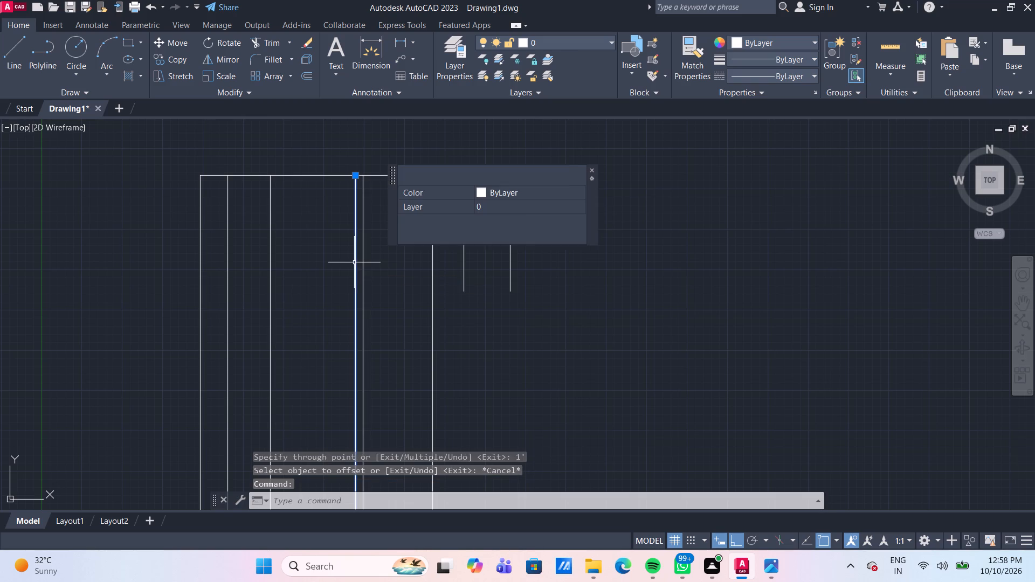
{"action": "key", "text": "Delete"}
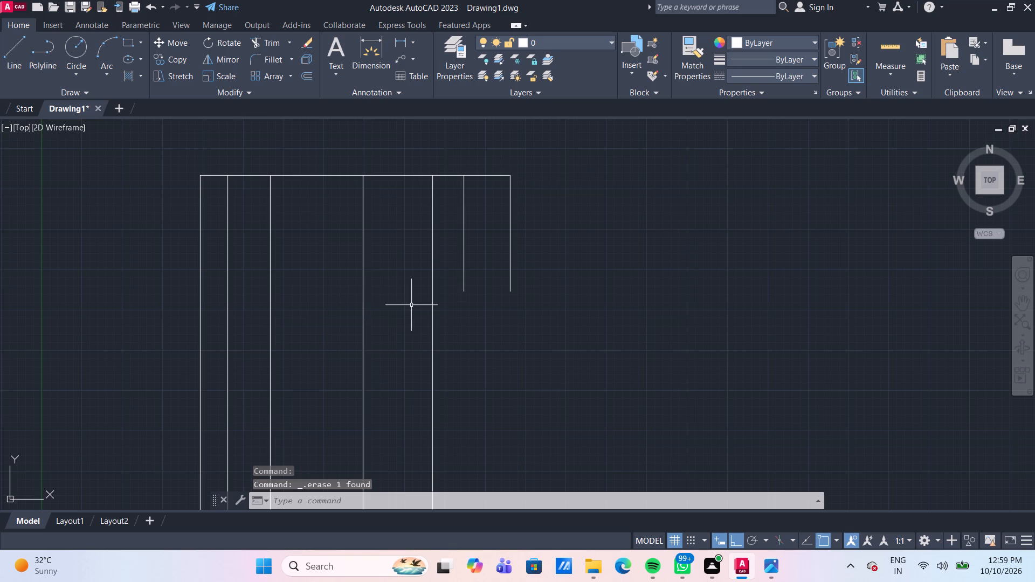
Measure the gap between the fourth and fifth full-height vertical lines.
{"action": "left_click", "coordinate": [893, 50]}
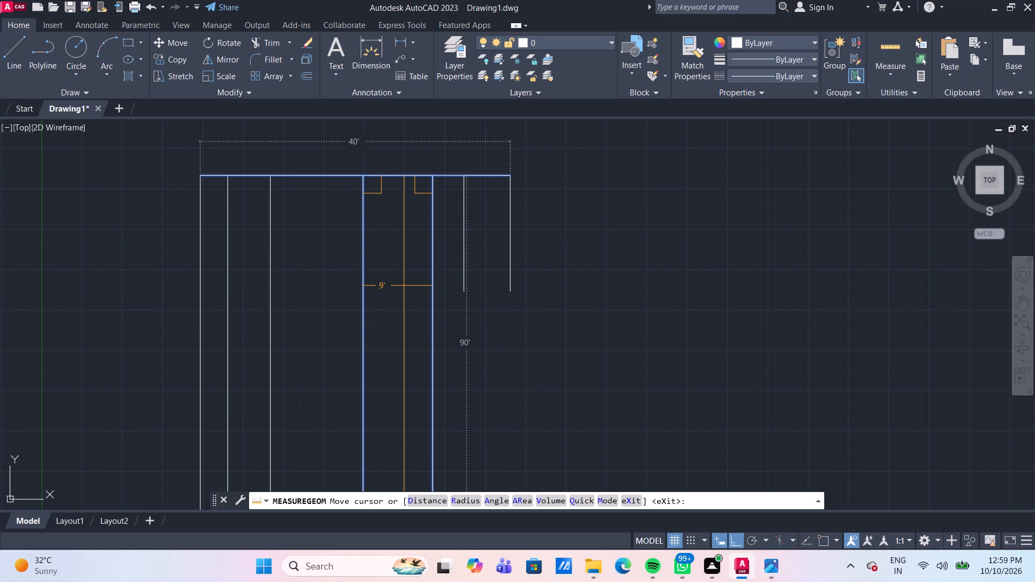
{"action": "key", "text": "Escape"}
Offset the base line 25' upward.
{"action": "scroll", "coordinate": [460, 262], "scroll_direction": "down", "scroll_amount": 3}
{"action": "scroll", "coordinate": [469, 331], "scroll_direction": "up", "scroll_amount": 1}
{"action": "middle_click_drag", "start_coordinate": [469, 331], "coordinate": [472, 224]}
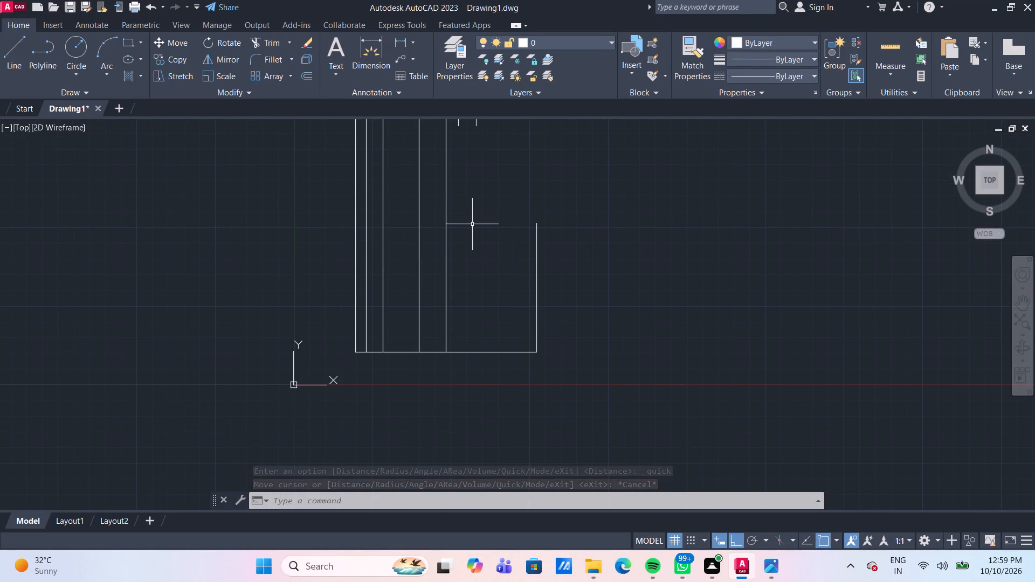
{"action": "type", "text": "O"}
{"action": "key", "text": "space"}
{"action": "key", "text": "space"}
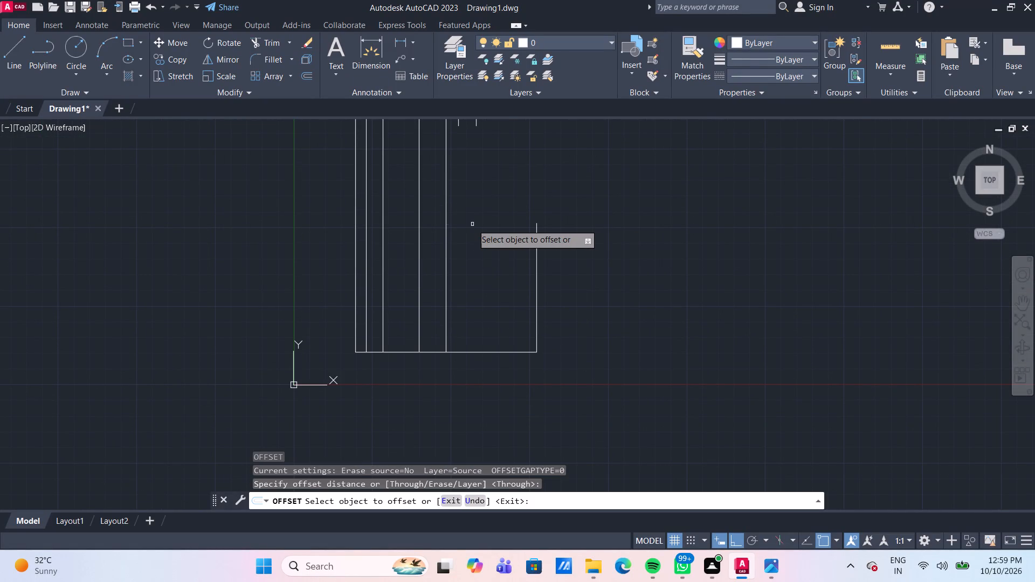
{"action": "scroll", "coordinate": [472, 224], "scroll_direction": "down", "scroll_amount": 1}
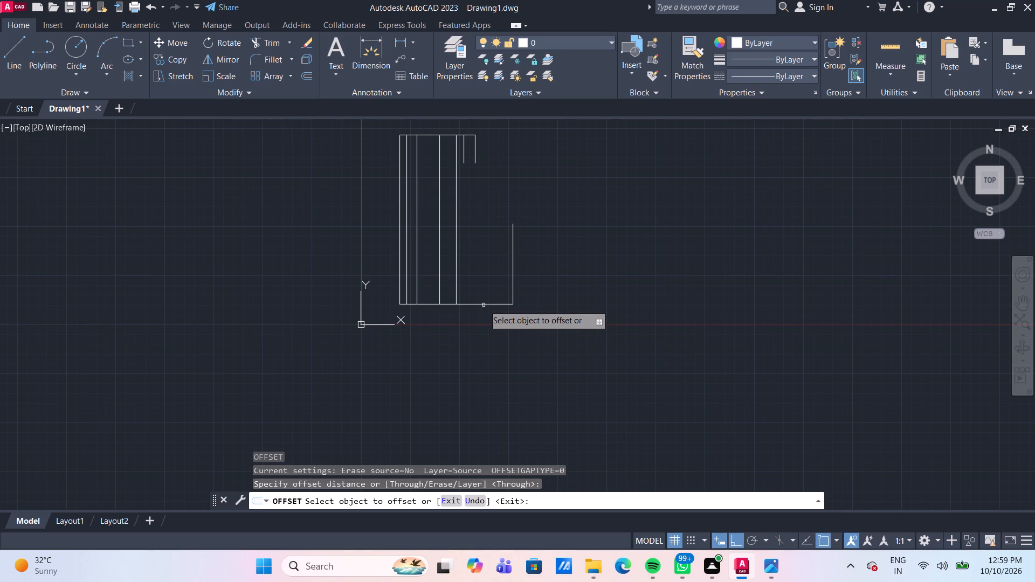
{"action": "left_click", "coordinate": [484, 305]}
{"action": "middle_click_drag", "start_coordinate": [482, 252], "coordinate": [476, 290]}
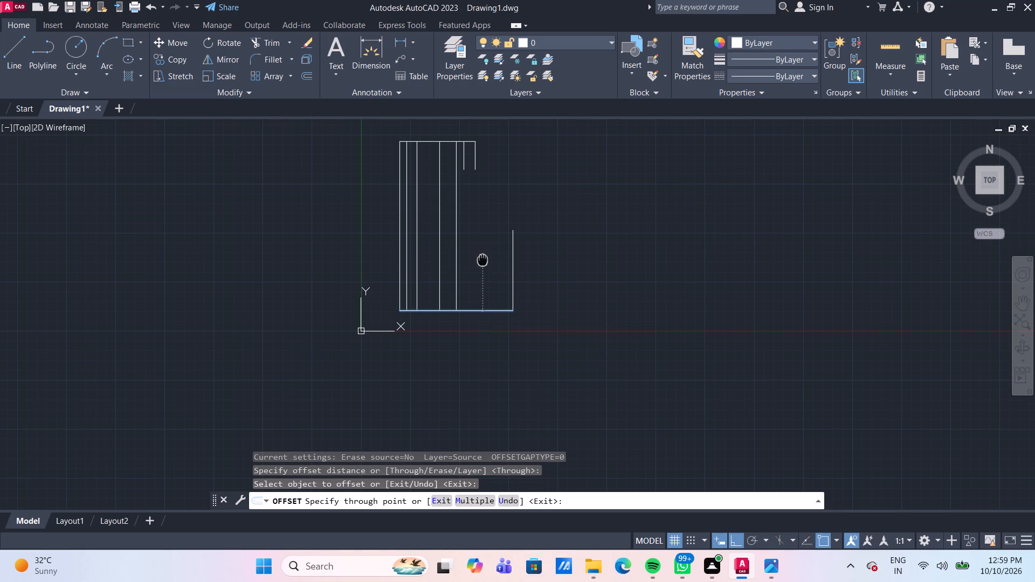
{"action": "middle_click_drag", "start_coordinate": [476, 290], "coordinate": [475, 293]}
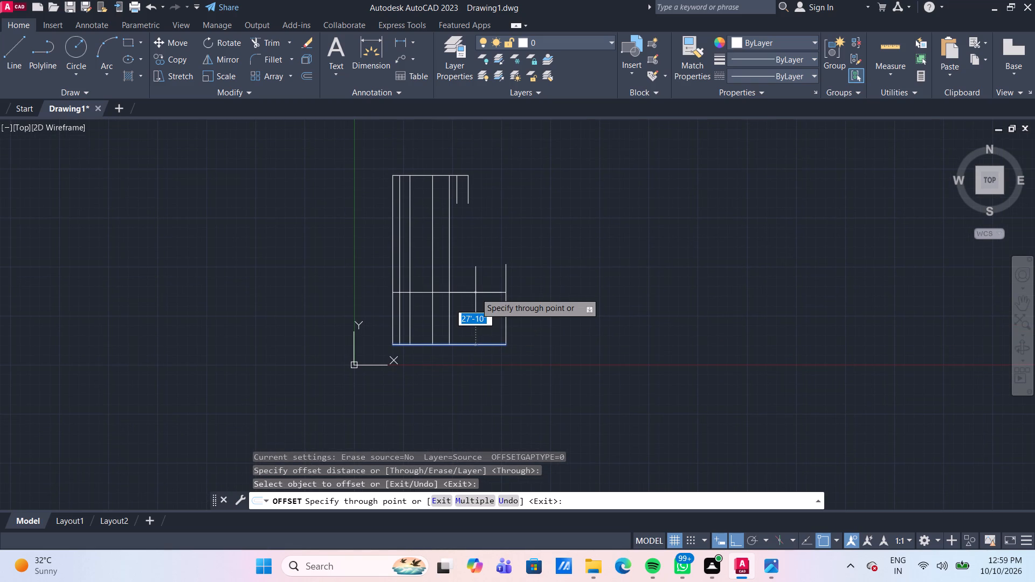
{"action": "type", "text": "25'"}
{"action": "key", "text": "space"}
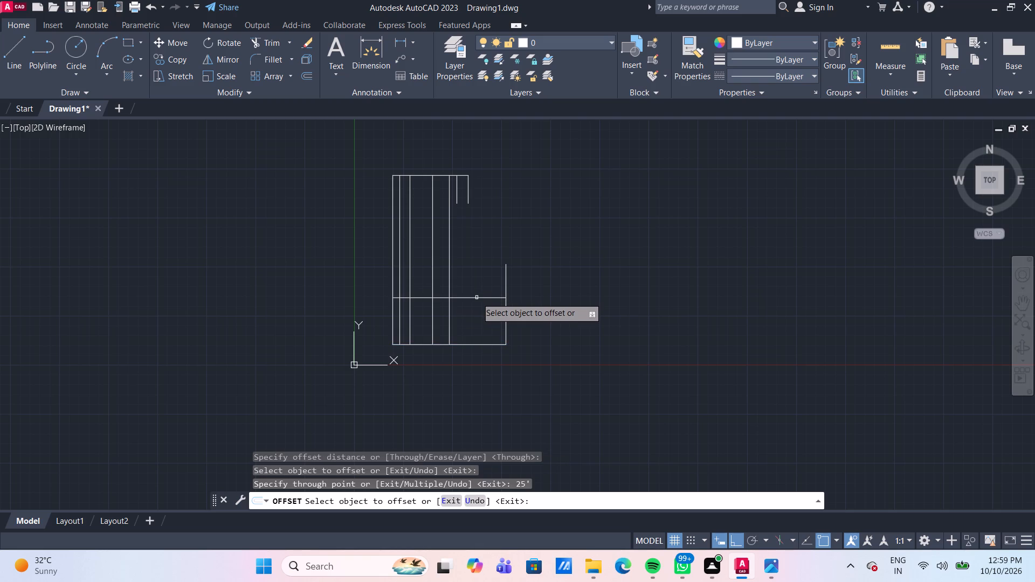
Offset the new horizontal line 1' upward and offset that copy a further 6" upward.
{"action": "left_click", "coordinate": [477, 297]}
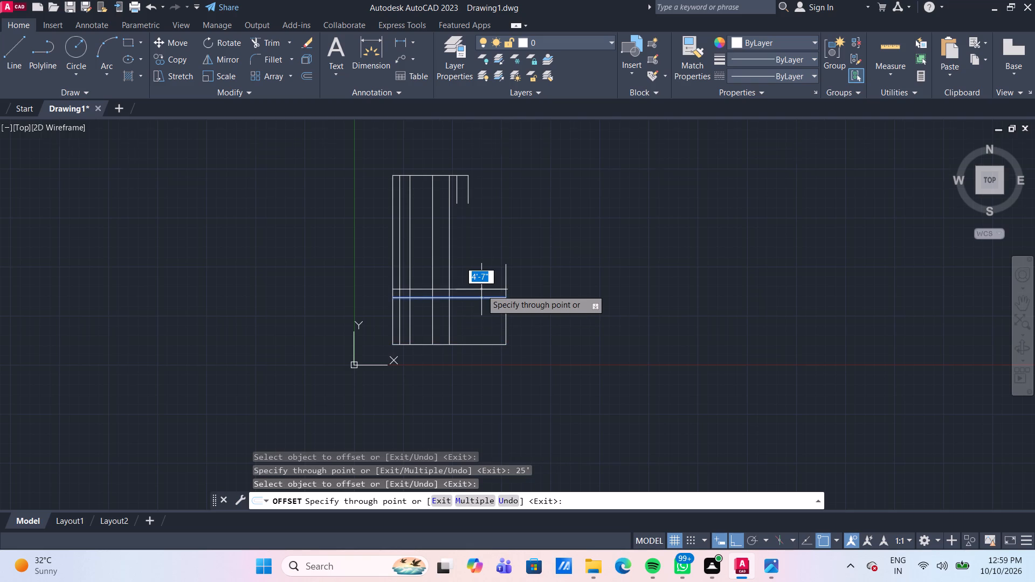
{"action": "scroll", "coordinate": [481, 289], "scroll_direction": "up", "scroll_amount": 2}
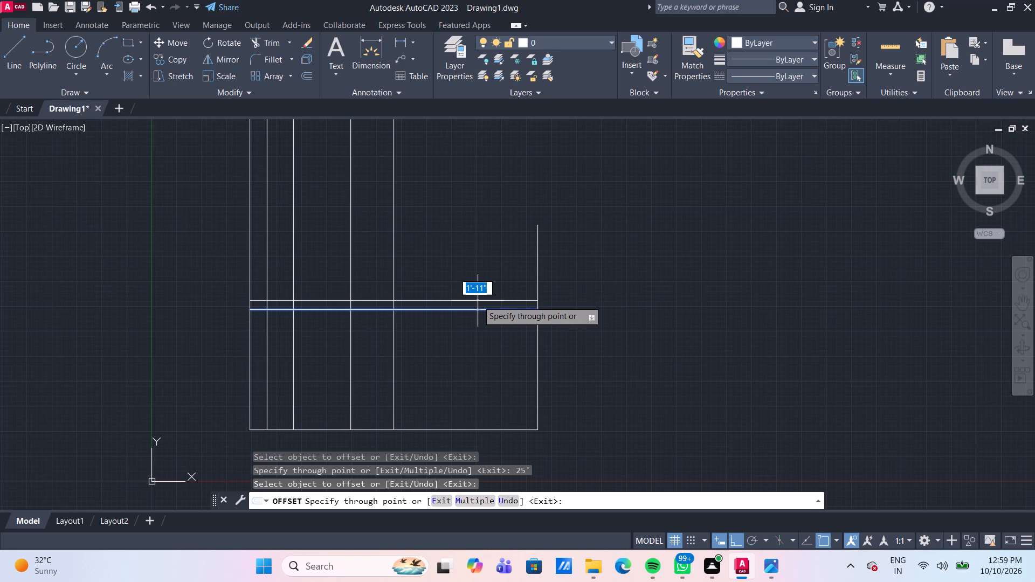
{"action": "type", "text": "1'"}
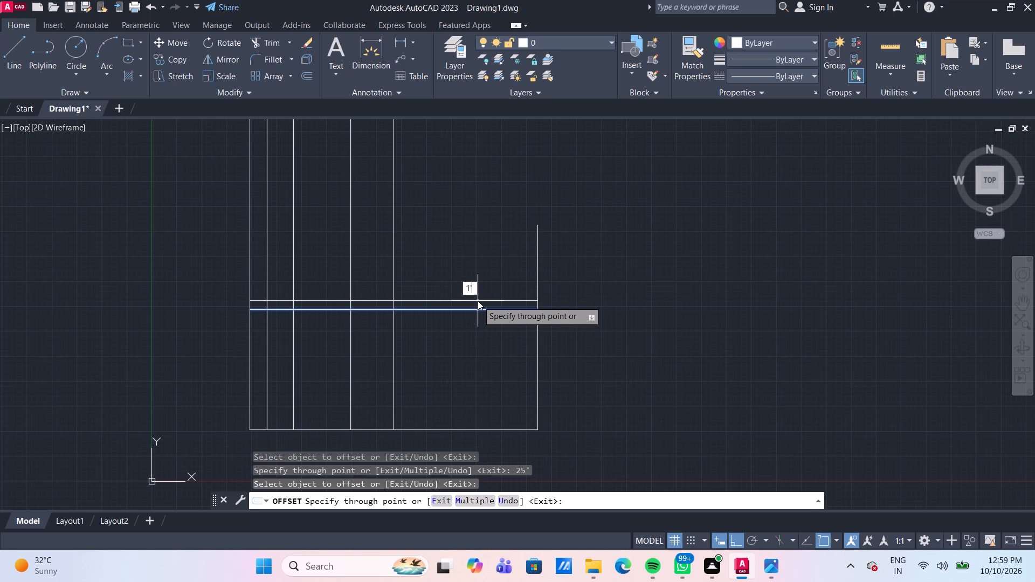
{"action": "key", "text": "space"}
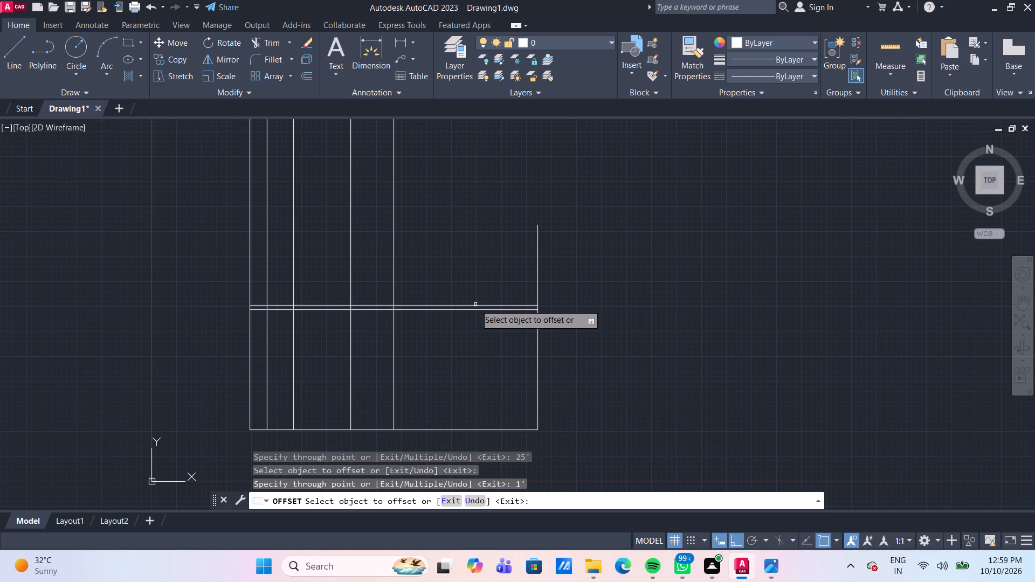
{"action": "left_click", "coordinate": [477, 305]}
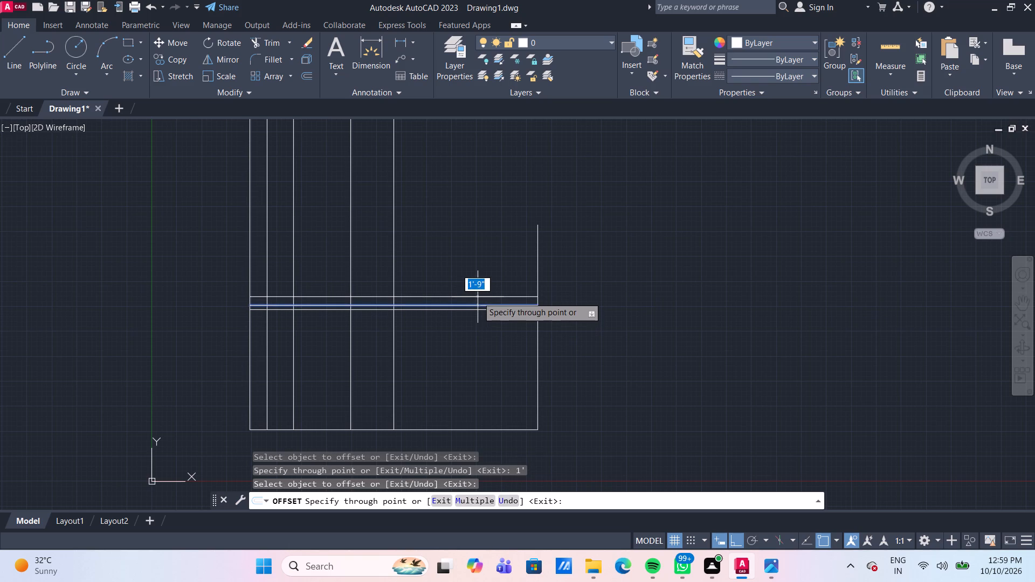
{"action": "type", "text": "6\""}
{"action": "key", "text": "Return"}
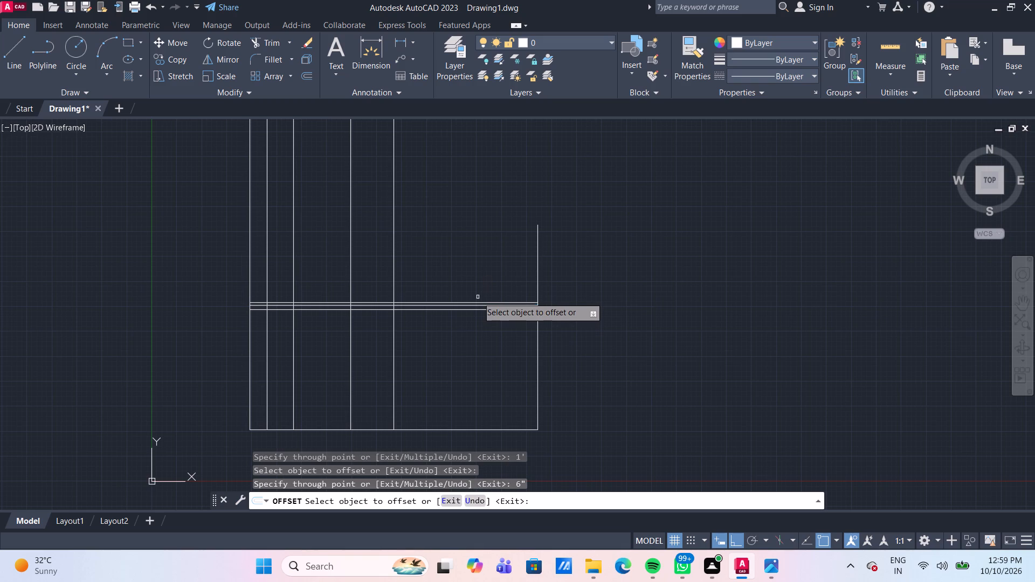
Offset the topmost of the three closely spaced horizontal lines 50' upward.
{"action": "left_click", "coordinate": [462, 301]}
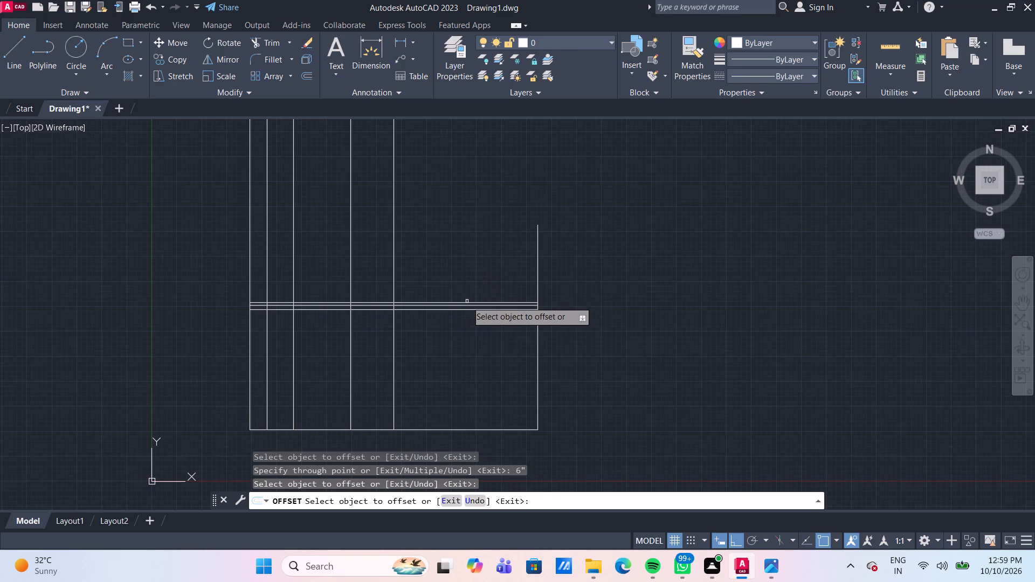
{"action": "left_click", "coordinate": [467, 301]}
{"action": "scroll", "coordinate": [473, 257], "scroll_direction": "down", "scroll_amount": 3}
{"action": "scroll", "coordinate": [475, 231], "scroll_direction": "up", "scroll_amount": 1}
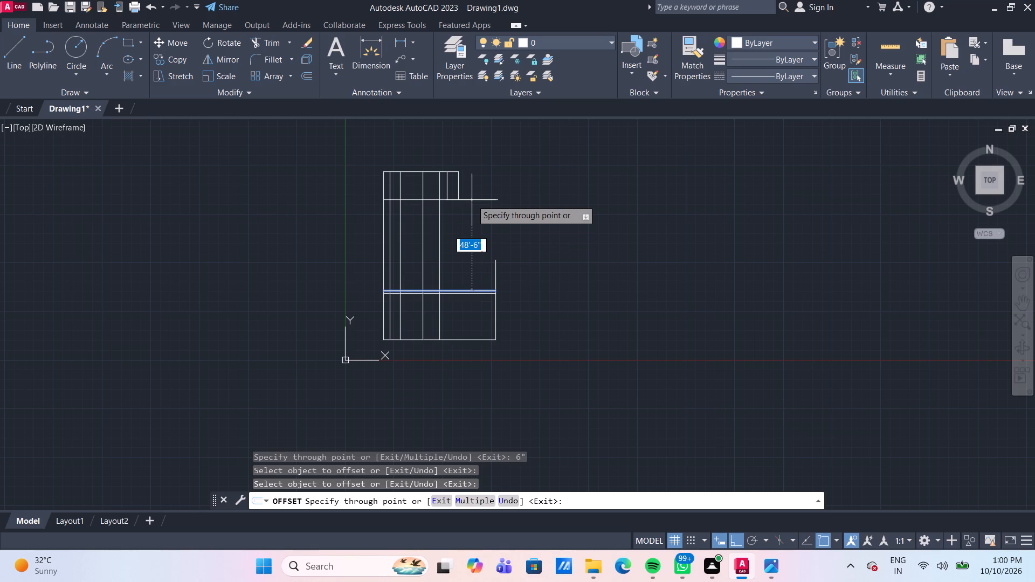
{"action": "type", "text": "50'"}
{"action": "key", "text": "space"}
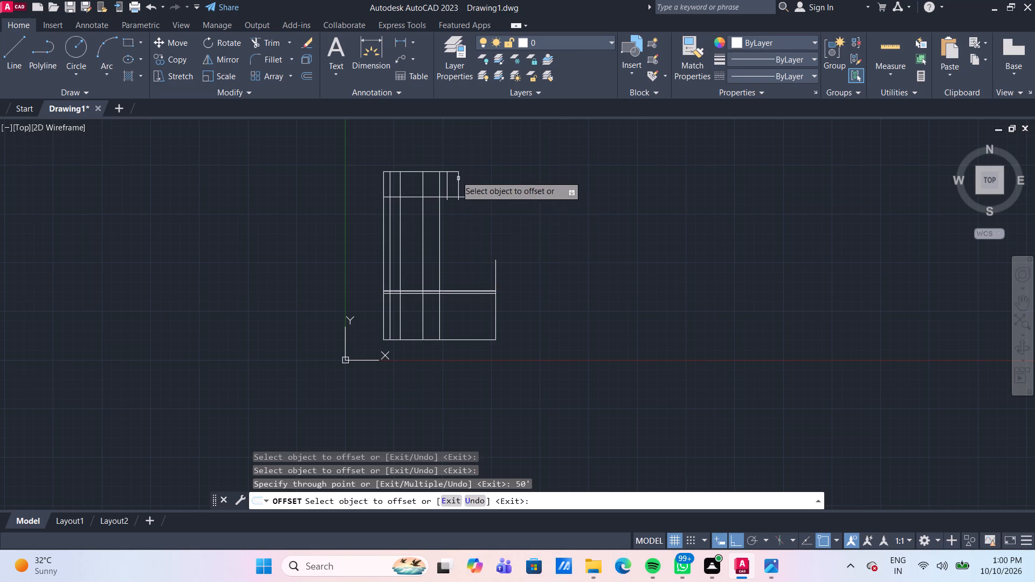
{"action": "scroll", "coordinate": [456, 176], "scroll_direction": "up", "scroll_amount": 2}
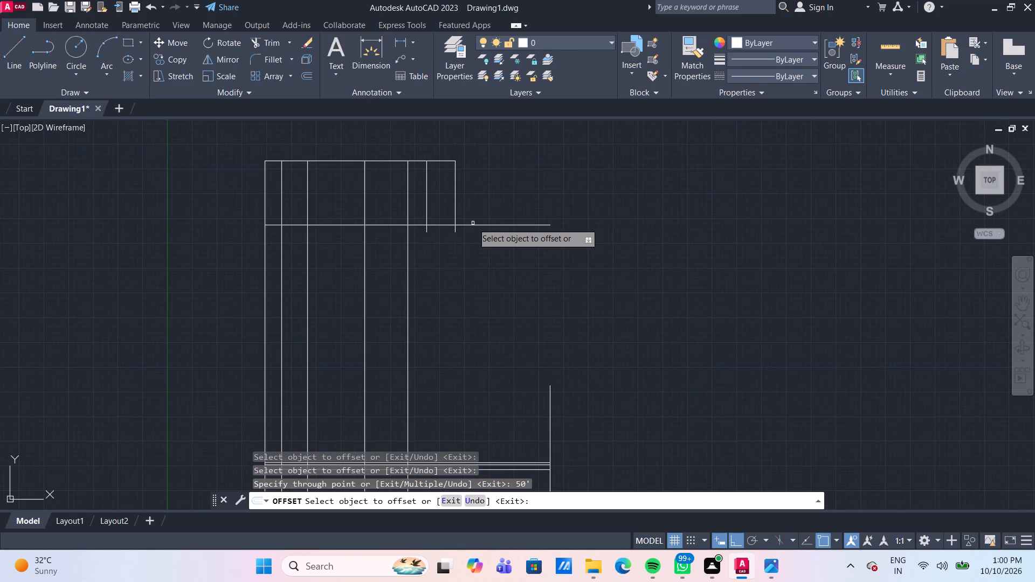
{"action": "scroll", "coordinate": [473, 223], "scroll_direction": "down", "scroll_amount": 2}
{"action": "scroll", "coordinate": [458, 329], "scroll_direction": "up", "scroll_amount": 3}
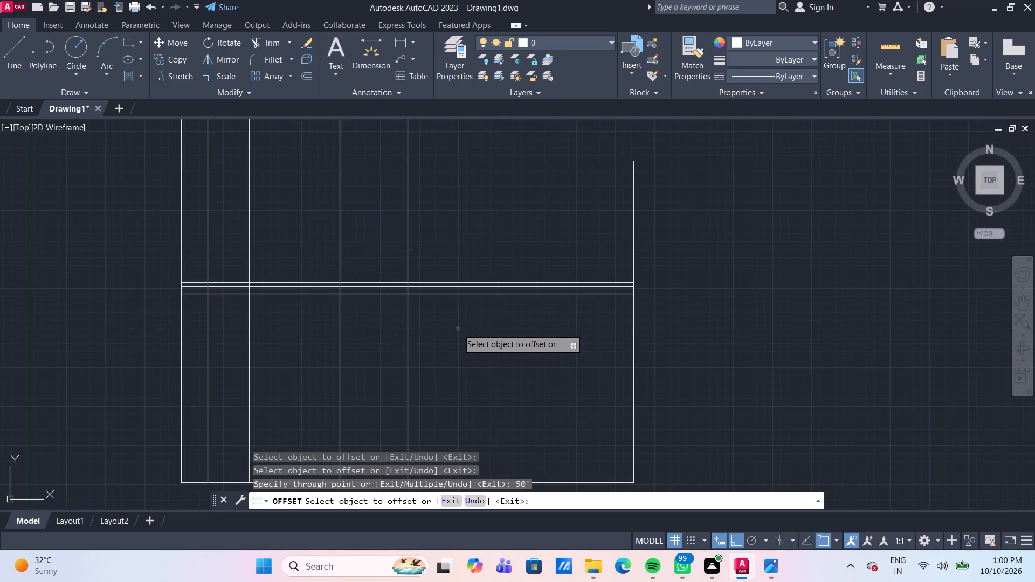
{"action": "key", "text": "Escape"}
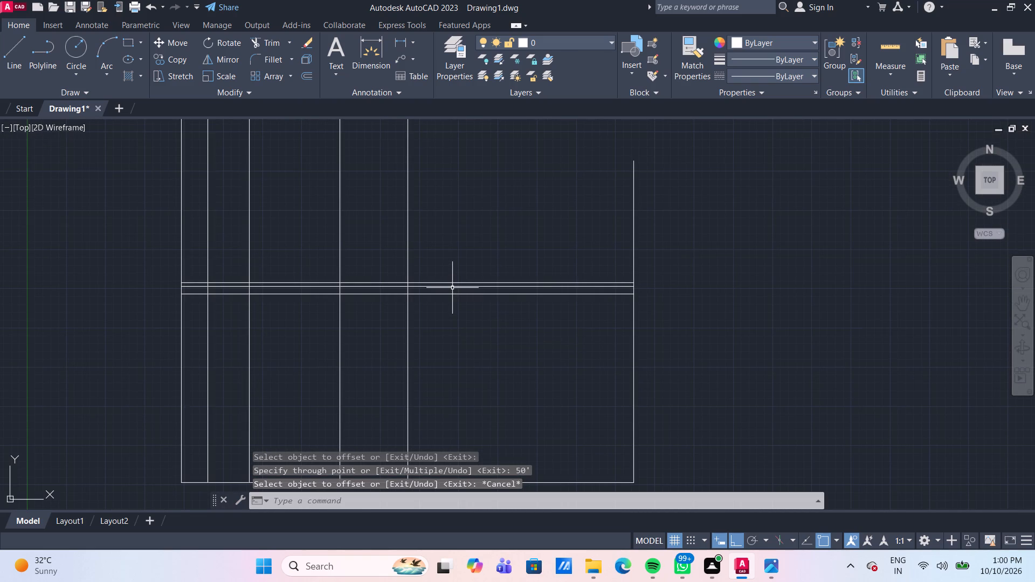
Delete the middle one of the three closely spaced horizontal lines.
{"action": "left_click", "coordinate": [451, 287]}
{"action": "key", "text": "Delete"}
Measure the bay between the base line and the lower line of the closely spaced horizontal pair.
{"action": "scroll", "coordinate": [448, 248], "scroll_direction": "down", "scroll_amount": 4}
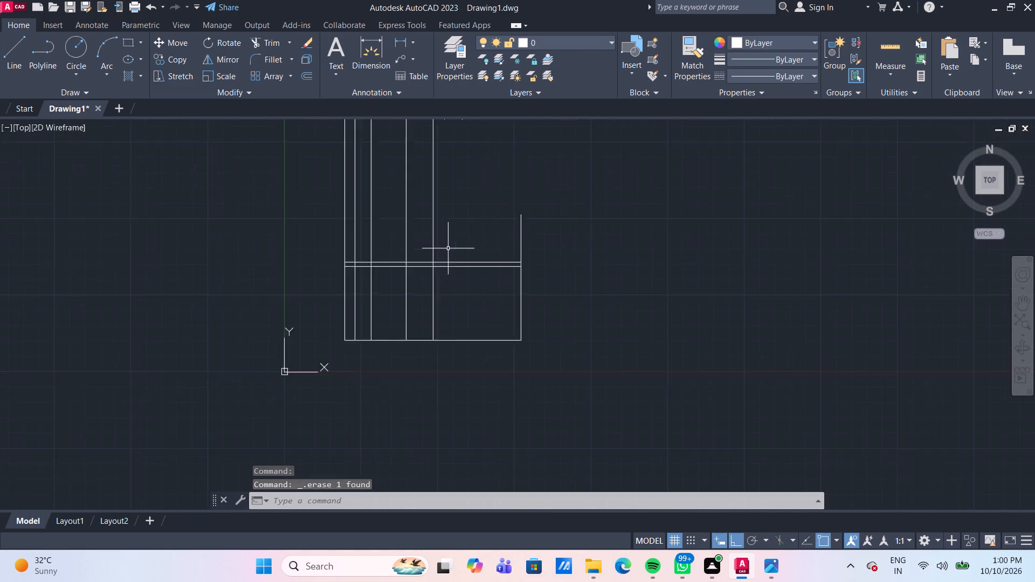
{"action": "scroll", "coordinate": [458, 220], "scroll_direction": "up", "scroll_amount": 2}
{"action": "middle_click_drag", "start_coordinate": [457, 219], "coordinate": [445, 269]}
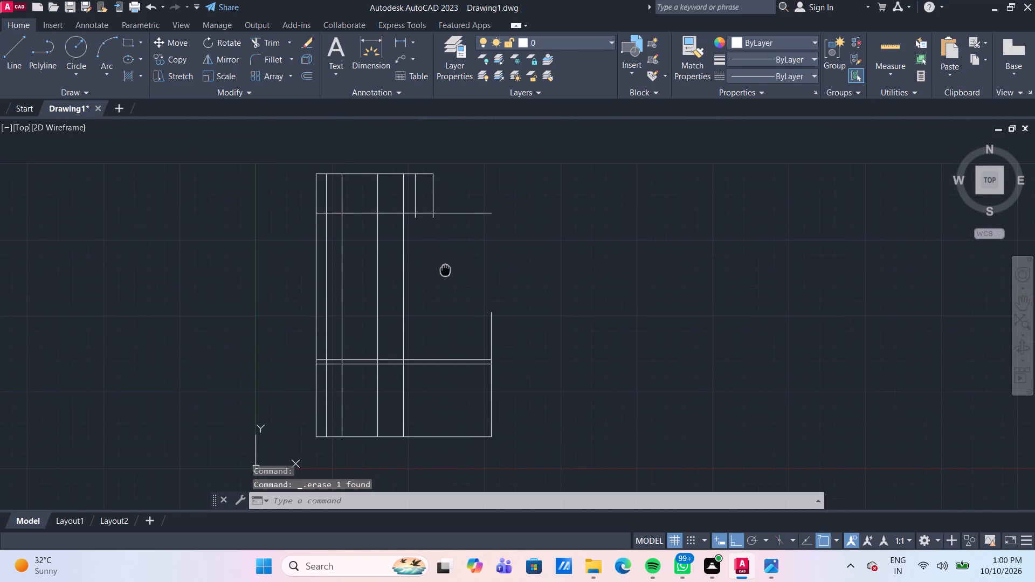
{"action": "middle_click_drag", "start_coordinate": [445, 269], "coordinate": [446, 269]}
{"action": "scroll", "coordinate": [446, 269], "scroll_direction": "up", "scroll_amount": 1}
{"action": "scroll", "coordinate": [446, 269], "scroll_direction": "down", "scroll_amount": 1}
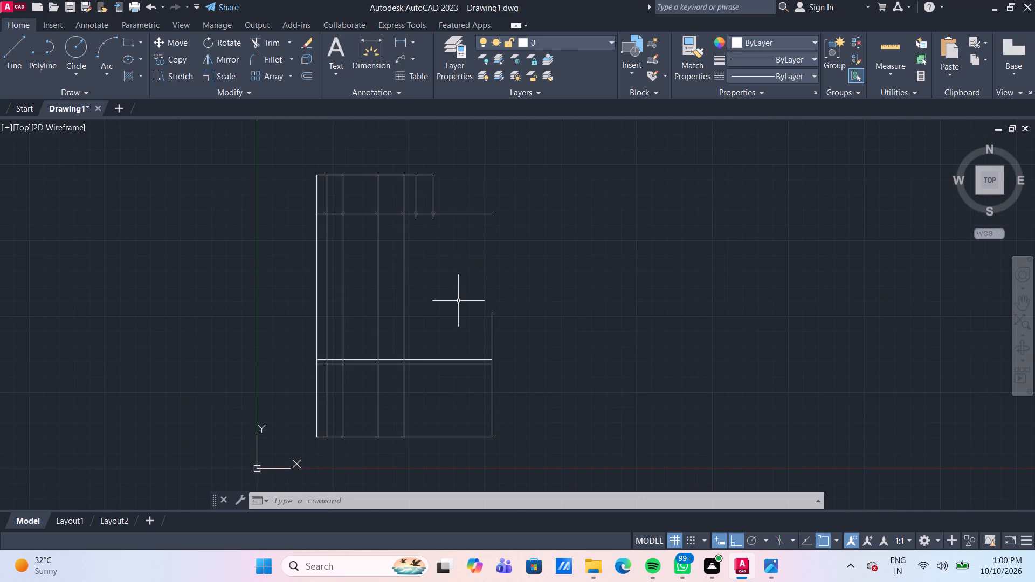
{"action": "left_click", "coordinate": [888, 50]}
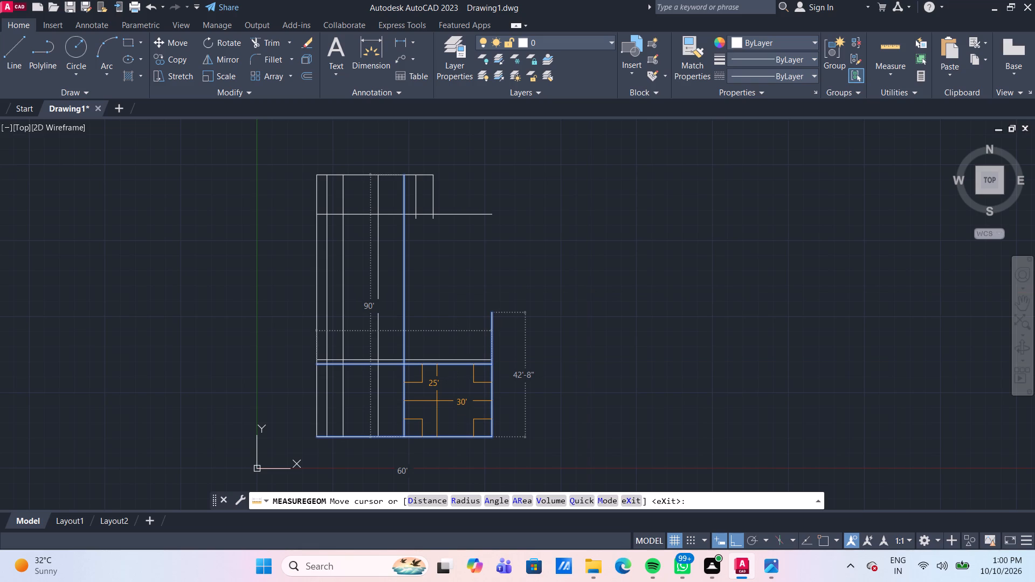
{"action": "key", "text": "Escape"}
Move the pair of closely spaced horizontal lines 1' down from the lower line's right endpoint.
{"action": "left_click_drag", "start_coordinate": [453, 382], "coordinate": [453, 343]}
{"action": "left_click", "coordinate": [447, 308]}
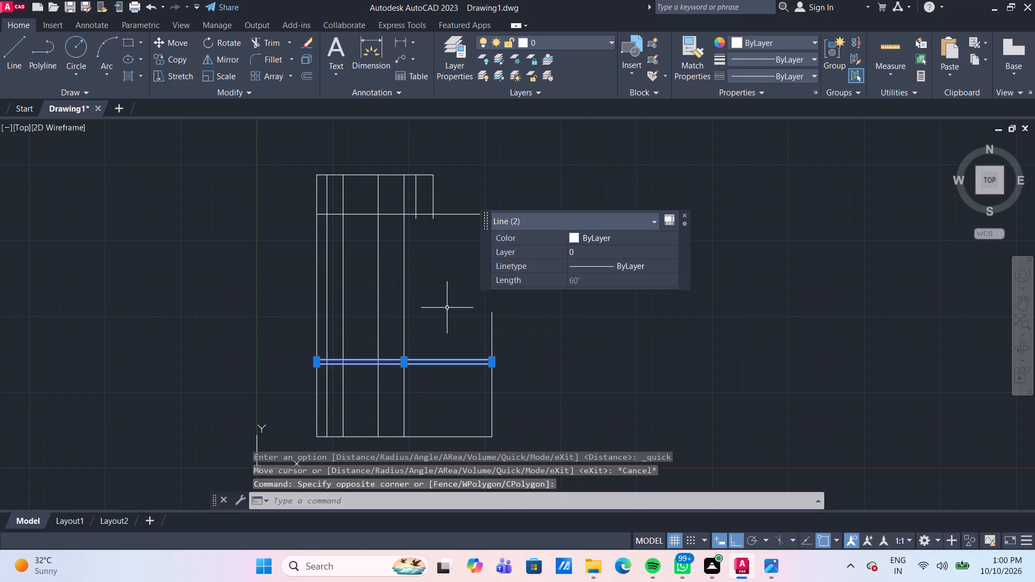
{"action": "key", "text": "m"}
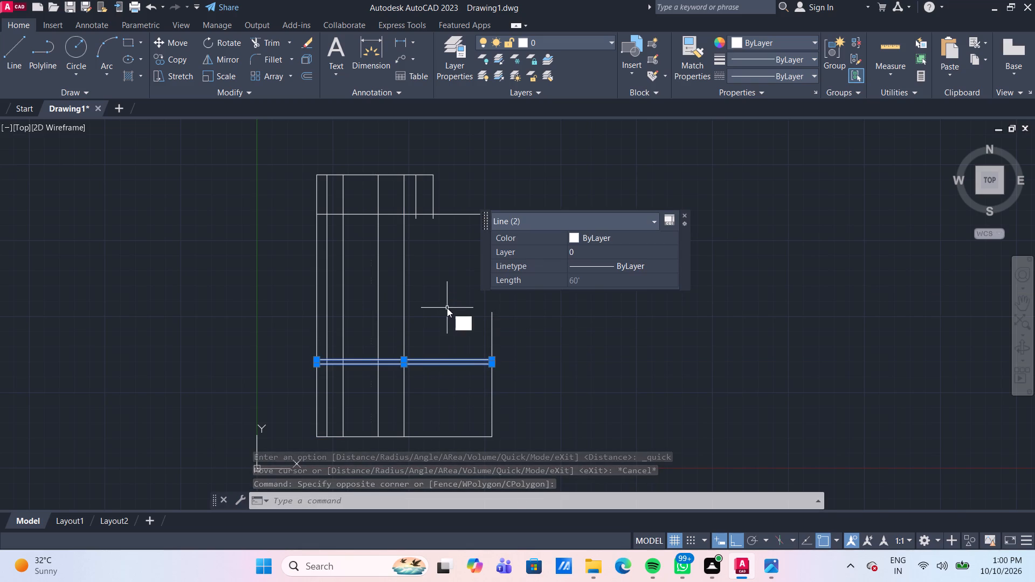
{"action": "key", "text": "space"}
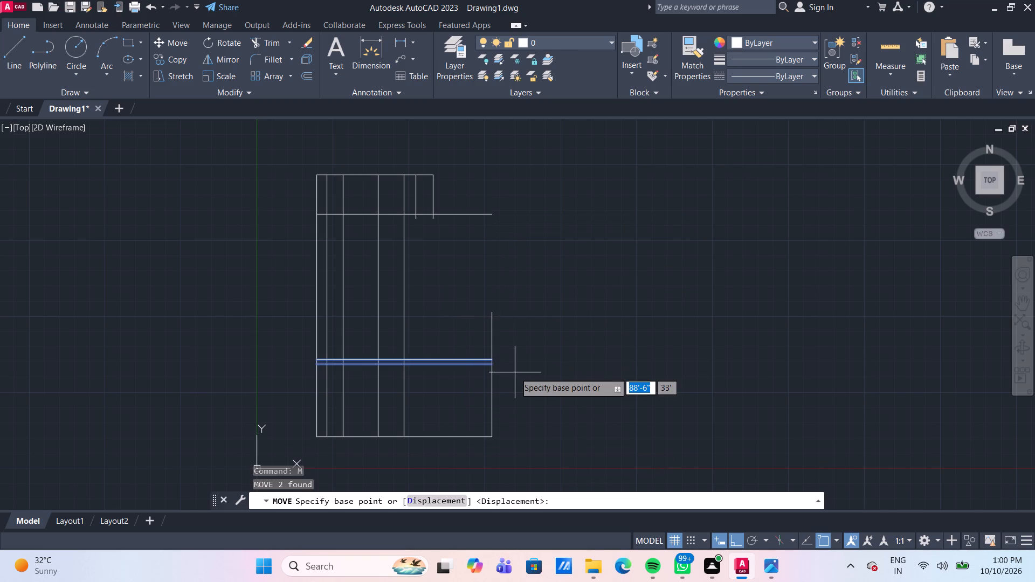
{"action": "scroll", "coordinate": [515, 372], "scroll_direction": "up", "scroll_amount": 2}
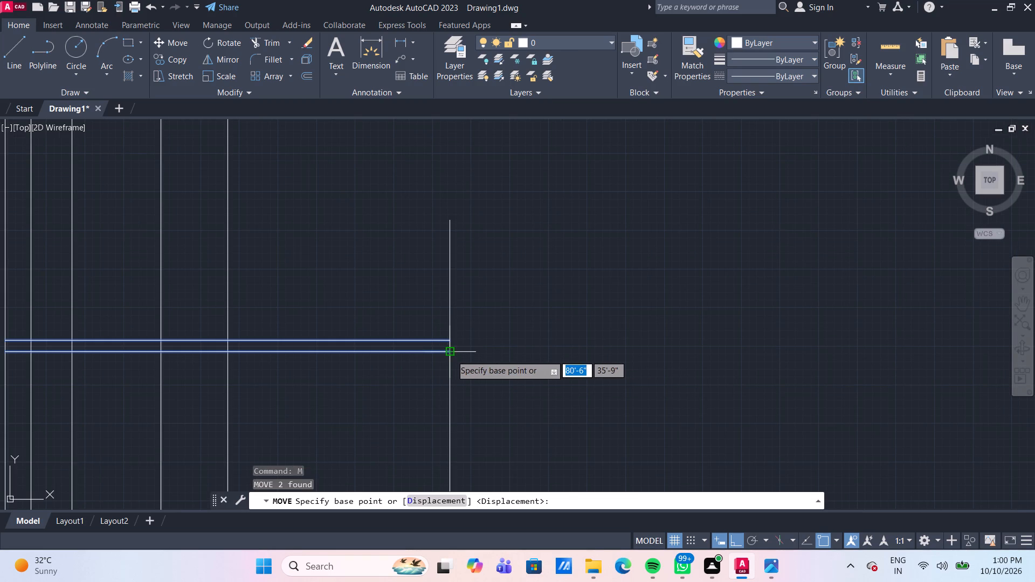
{"action": "left_click", "coordinate": [451, 355]}
{"action": "type", "text": "1'"}
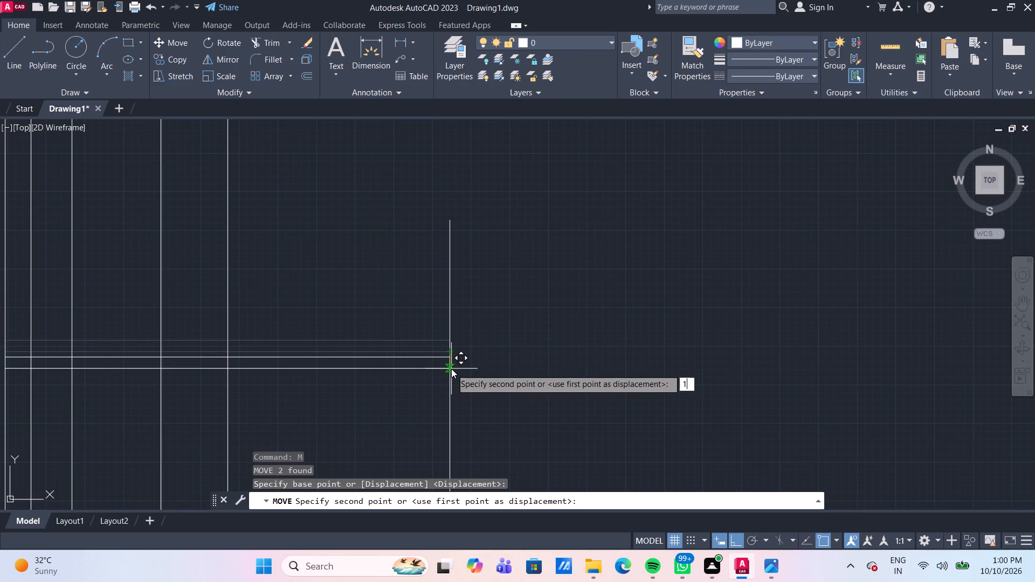
{"action": "key", "text": "space"}
Measure the height between the pair's upper line and the long horizontal line near the top of the elevation.
{"action": "scroll", "coordinate": [451, 369], "scroll_direction": "down", "scroll_amount": 2}
{"action": "middle_click_drag", "start_coordinate": [479, 381], "coordinate": [515, 318]}
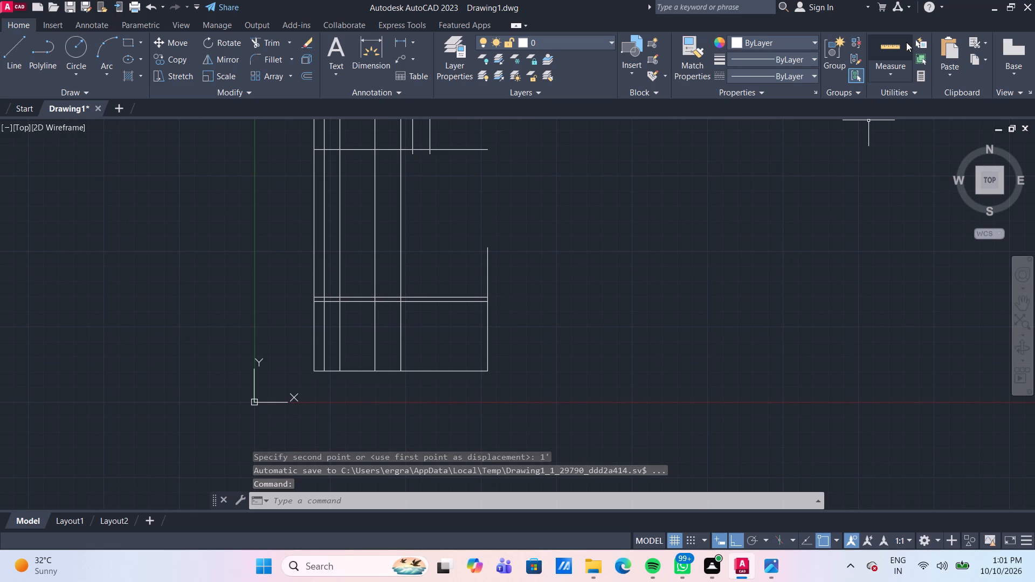
{"action": "left_click", "coordinate": [888, 44]}
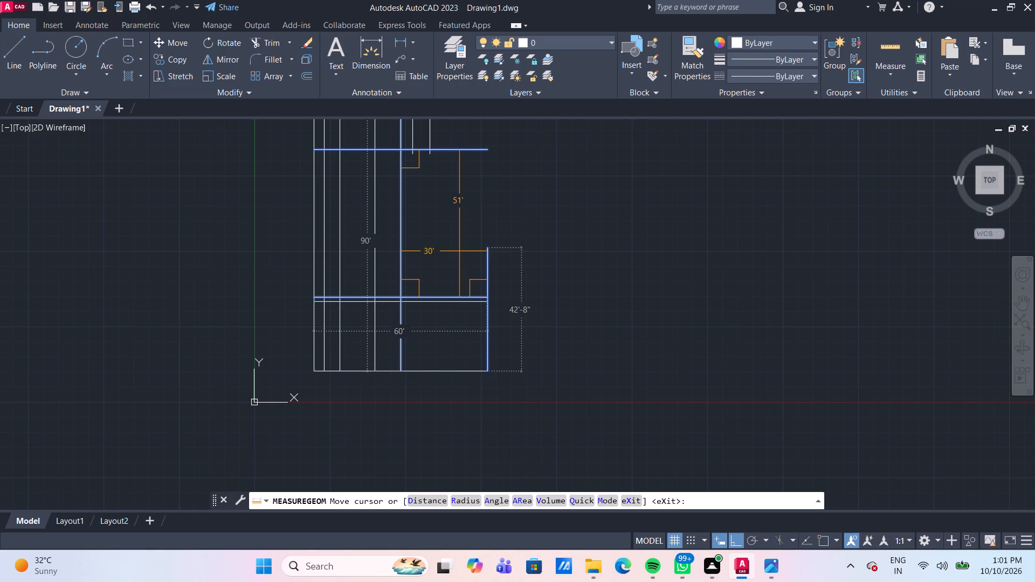
{"action": "key", "text": "Escape"}
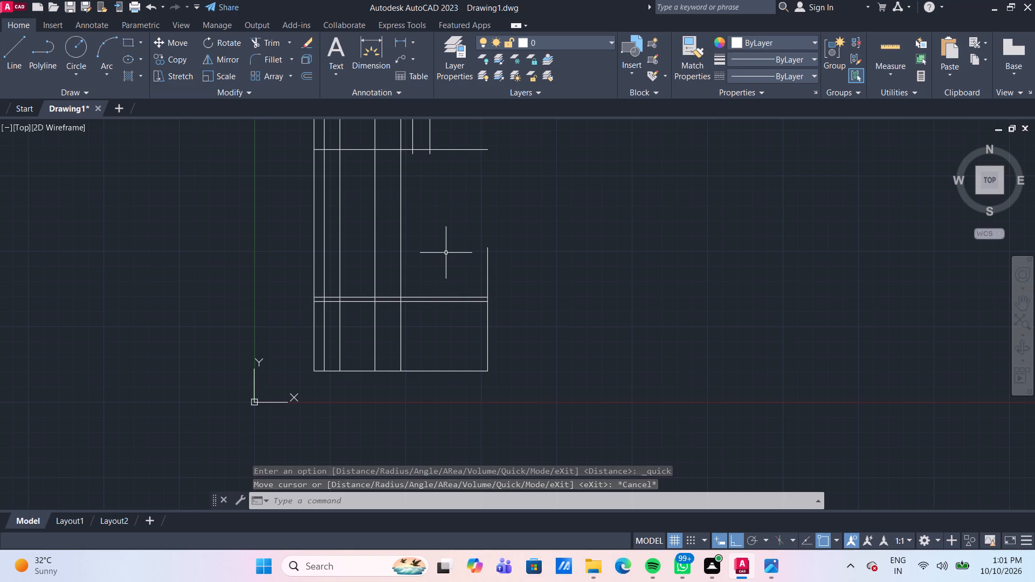
Offset the pair's upper line 48' upward and delete the former long horizontal line just above the new copy.
{"action": "type", "text": "O"}
{"action": "key", "text": "space"}
{"action": "key", "text": "space"}
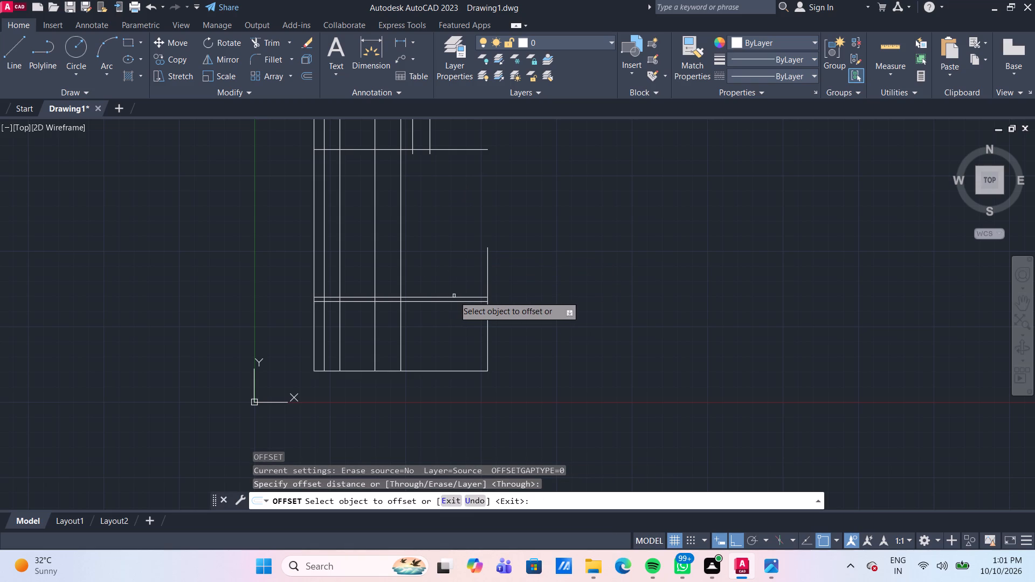
{"action": "left_click", "coordinate": [454, 296]}
{"action": "type", "text": "48'"}
{"action": "key", "text": "space"}
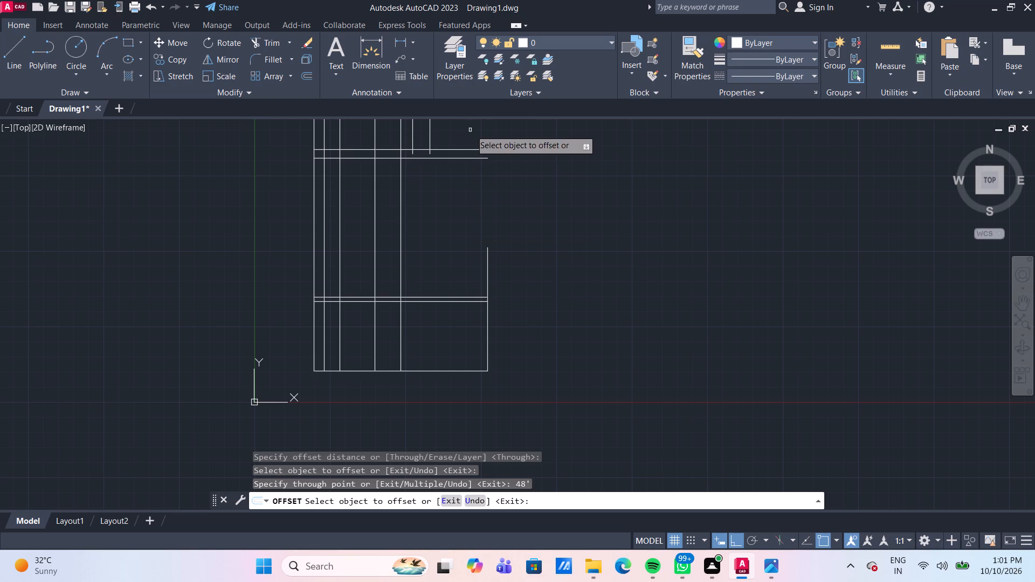
{"action": "key", "text": "Escape"}
{"action": "left_click", "coordinate": [481, 150]}
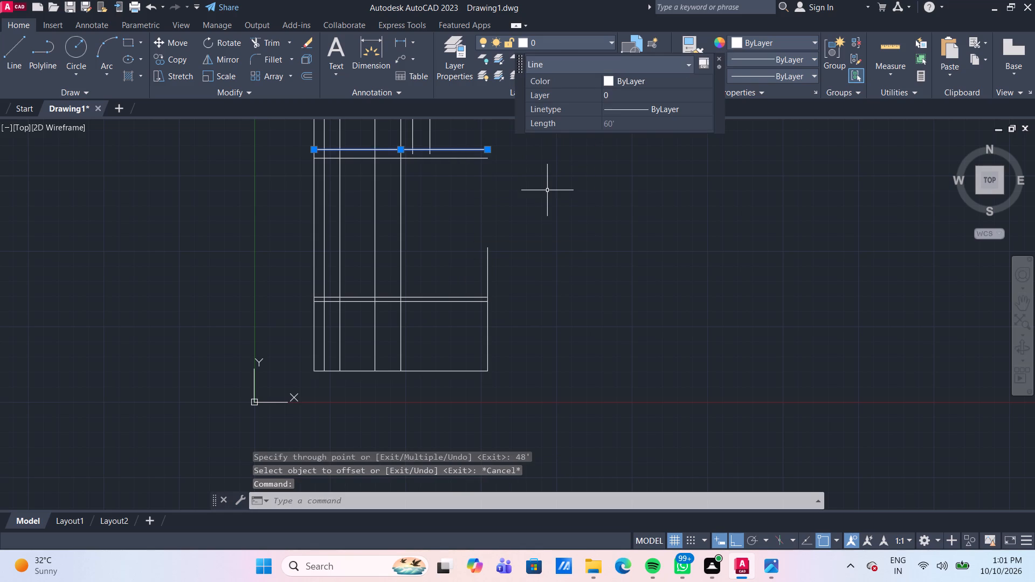
{"action": "key", "text": "Delete"}
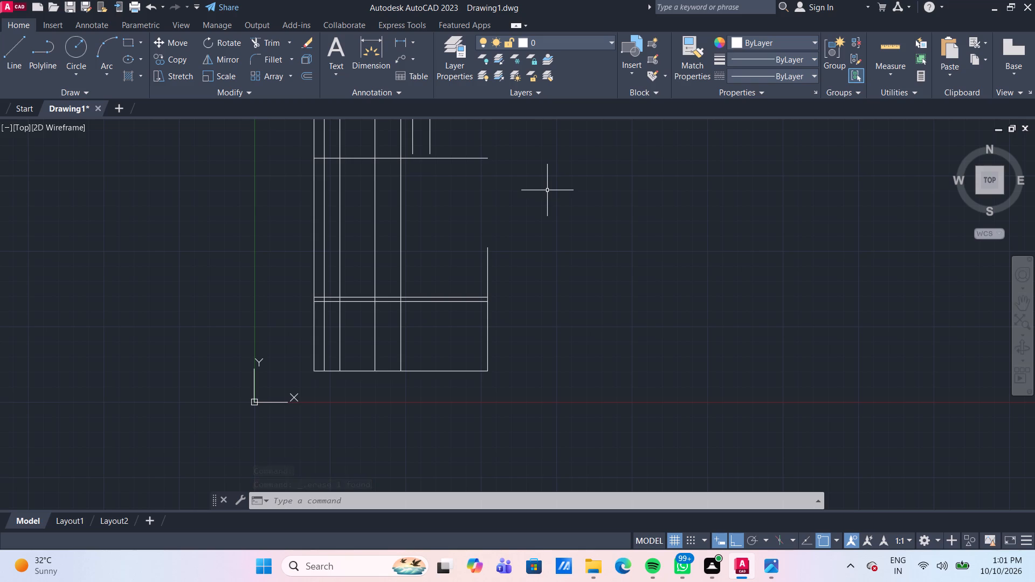
Trim the two full-height verticals right of centre above the upper long horizontal line and below the closely spaced horizontal pair.
{"action": "middle_click_drag", "start_coordinate": [547, 190], "coordinate": [522, 260]}
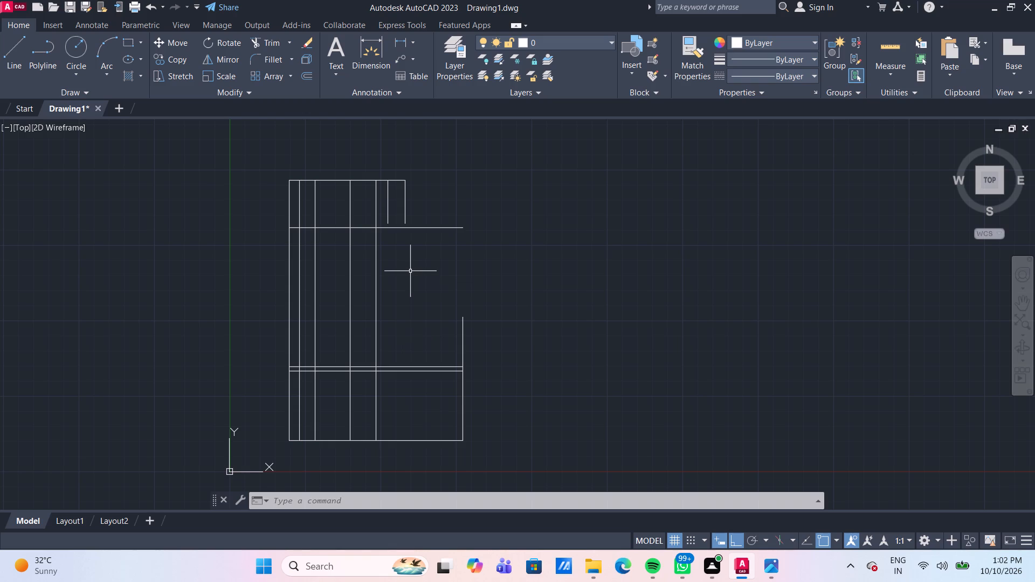
{"action": "type", "text": "TR"}
{"action": "key", "text": "space"}
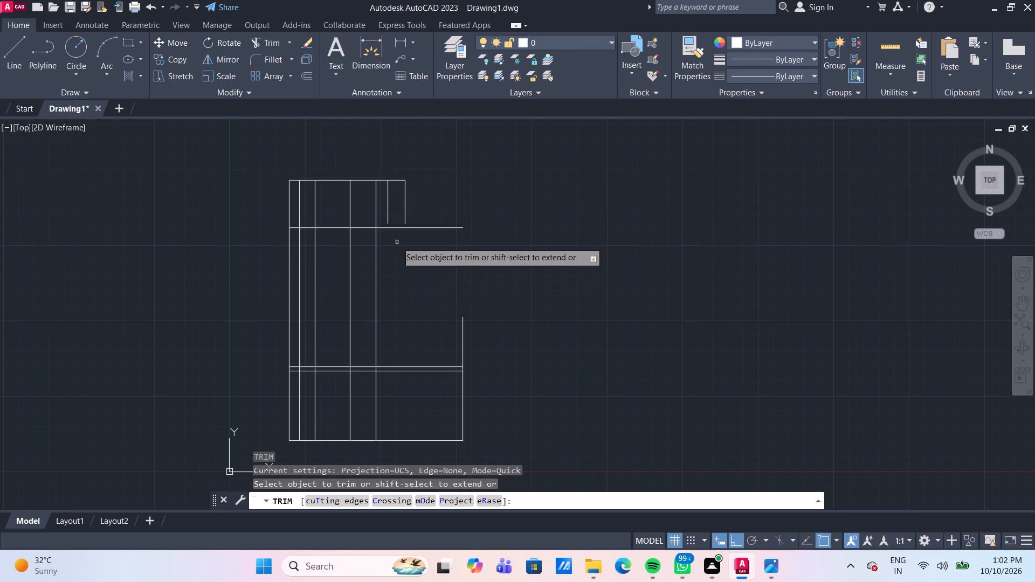
{"action": "left_click", "coordinate": [375, 203]}
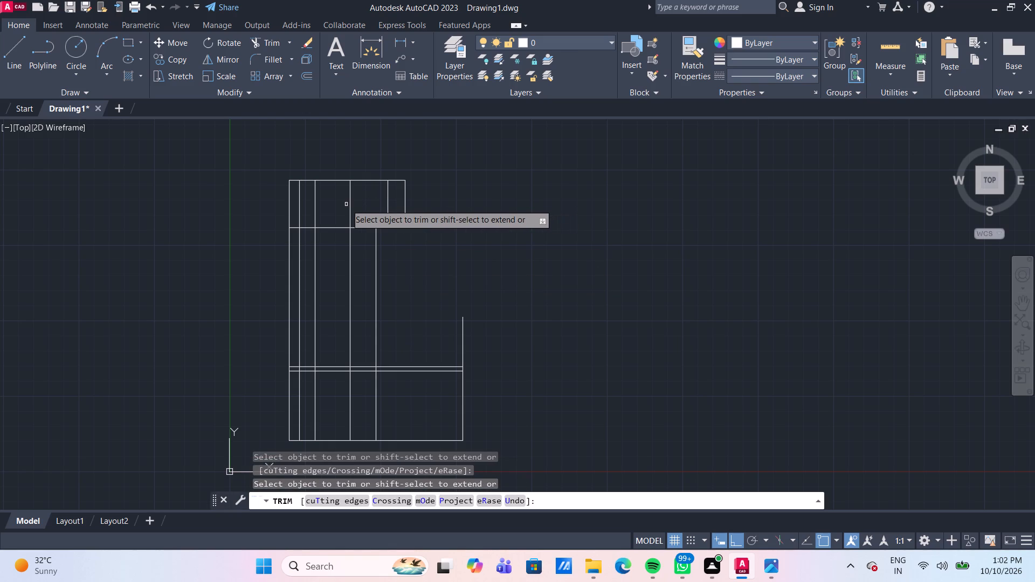
{"action": "left_click", "coordinate": [348, 206]}
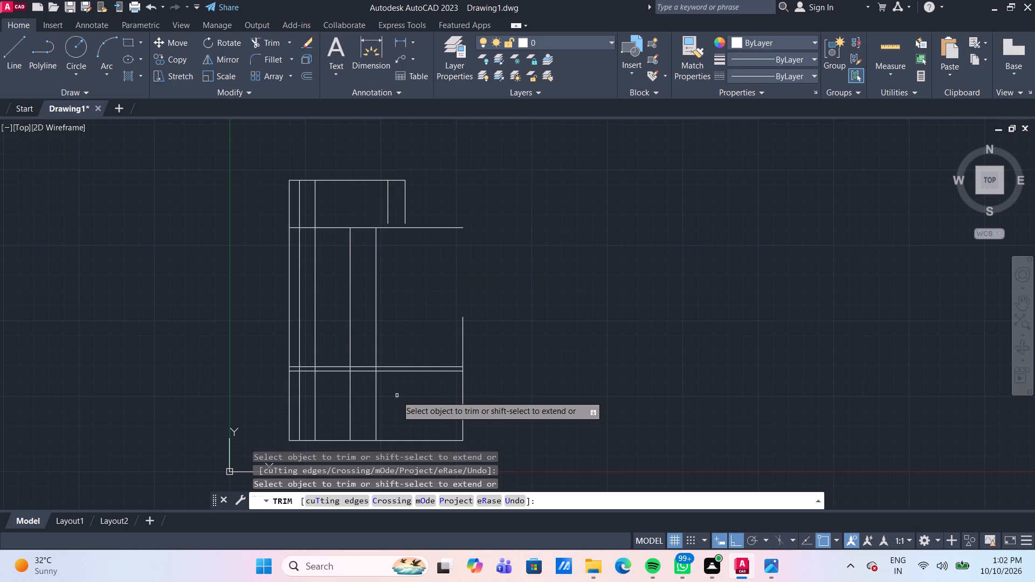
{"action": "left_click", "coordinate": [397, 398]}
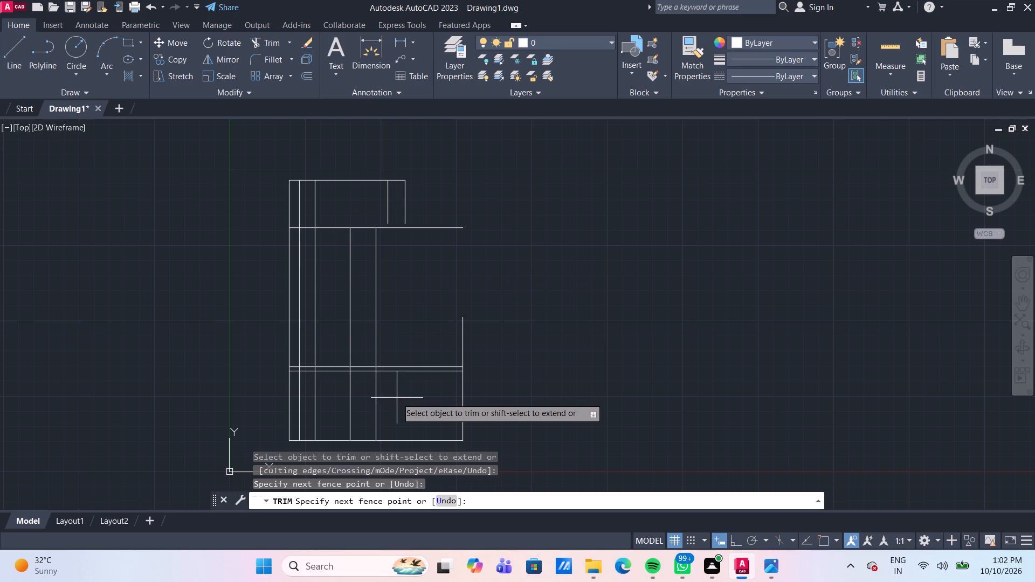
{"action": "left_click", "coordinate": [337, 393]}
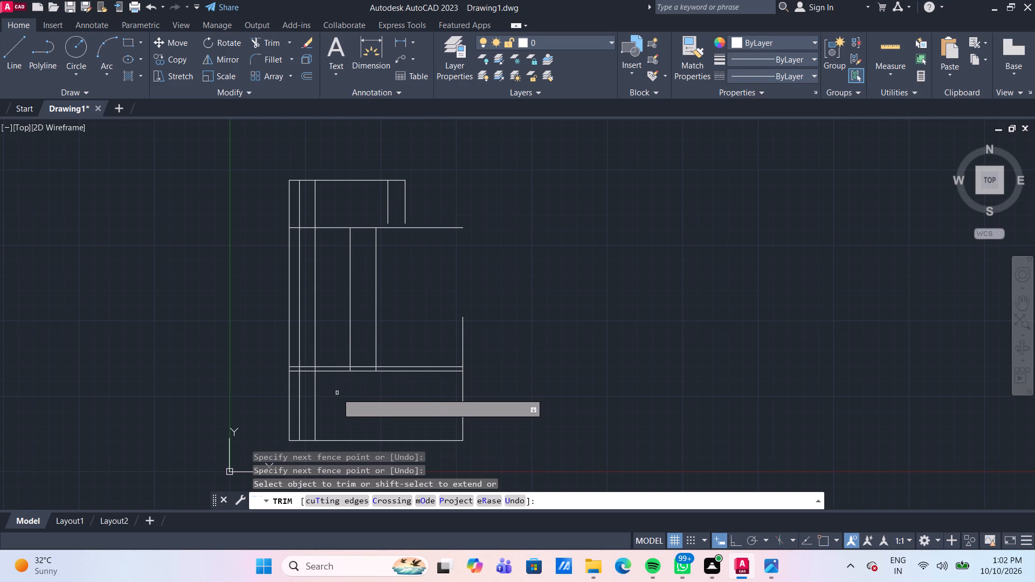
Trim the inner verticals within the closely spaced horizontal pair and cut the pair back to the tall bay's right vertical.
{"action": "scroll", "coordinate": [277, 354], "scroll_direction": "up", "scroll_amount": 2}
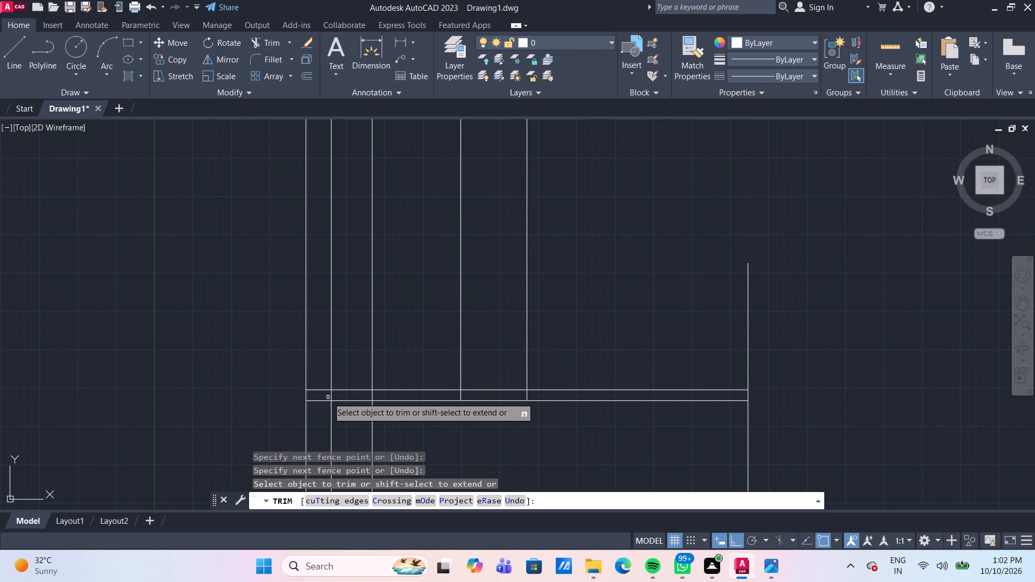
{"action": "left_click", "coordinate": [330, 397]}
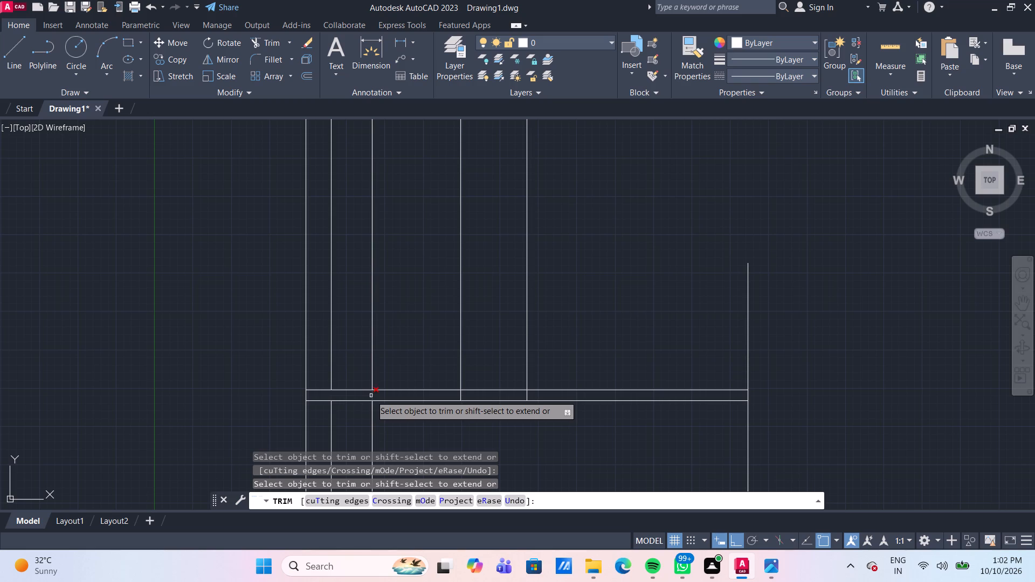
{"action": "left_click", "coordinate": [371, 396]}
{"action": "scroll", "coordinate": [613, 432], "scroll_direction": "down", "scroll_amount": 1}
{"action": "middle_click_drag", "start_coordinate": [613, 432], "coordinate": [598, 414]}
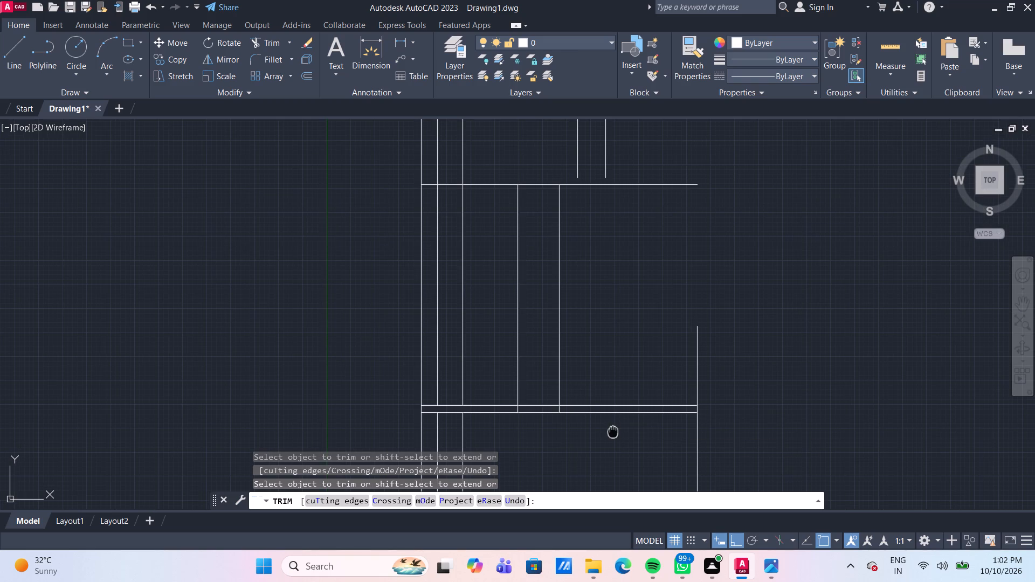
{"action": "middle_click_drag", "start_coordinate": [598, 414], "coordinate": [572, 362]}
{"action": "left_click", "coordinate": [574, 362]}
{"action": "left_click", "coordinate": [568, 275]}
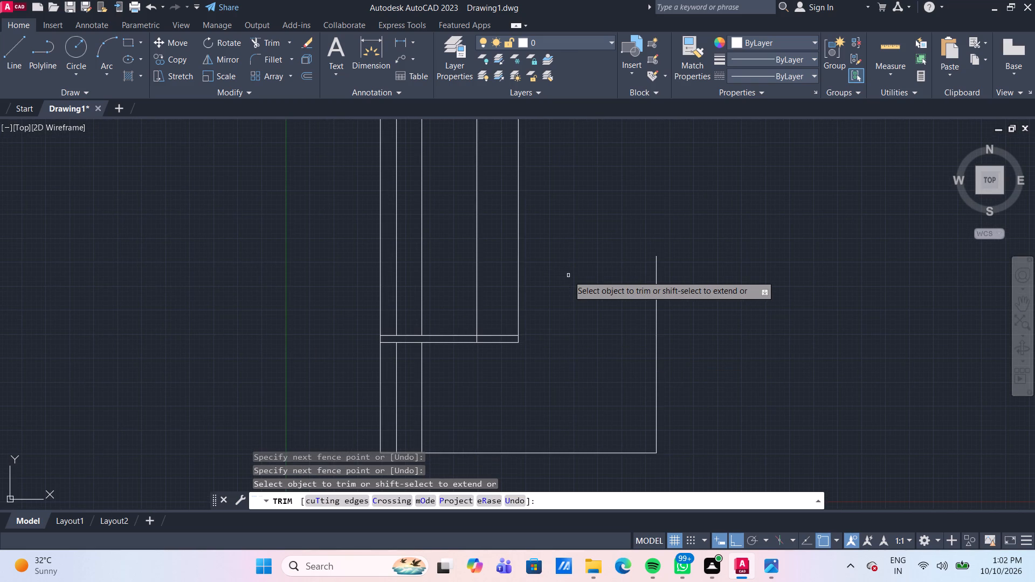
{"action": "scroll", "coordinate": [471, 332], "scroll_direction": "up", "scroll_amount": 2}
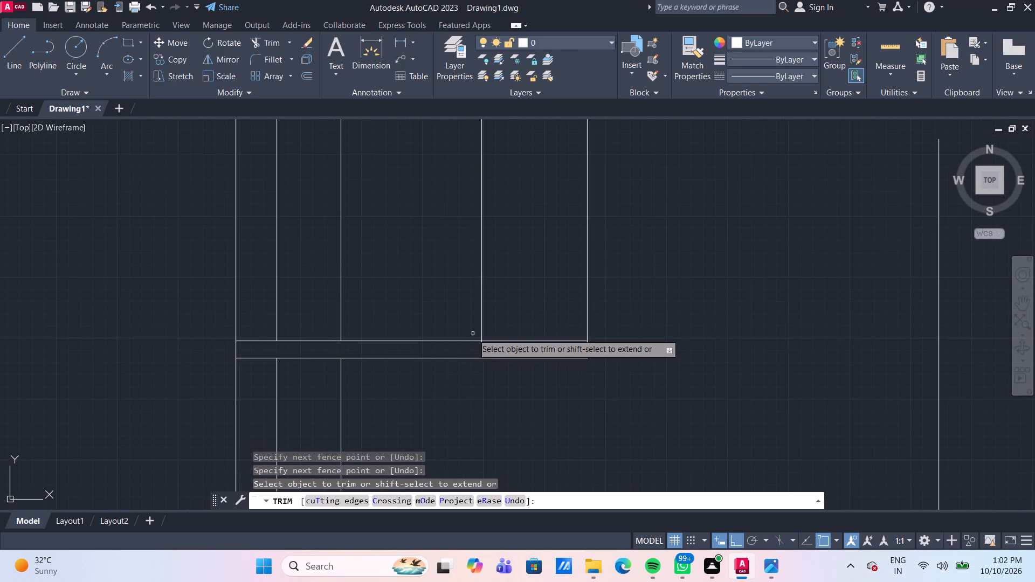
{"action": "left_click", "coordinate": [481, 350]}
{"action": "scroll", "coordinate": [496, 398], "scroll_direction": "down", "scroll_amount": 2}
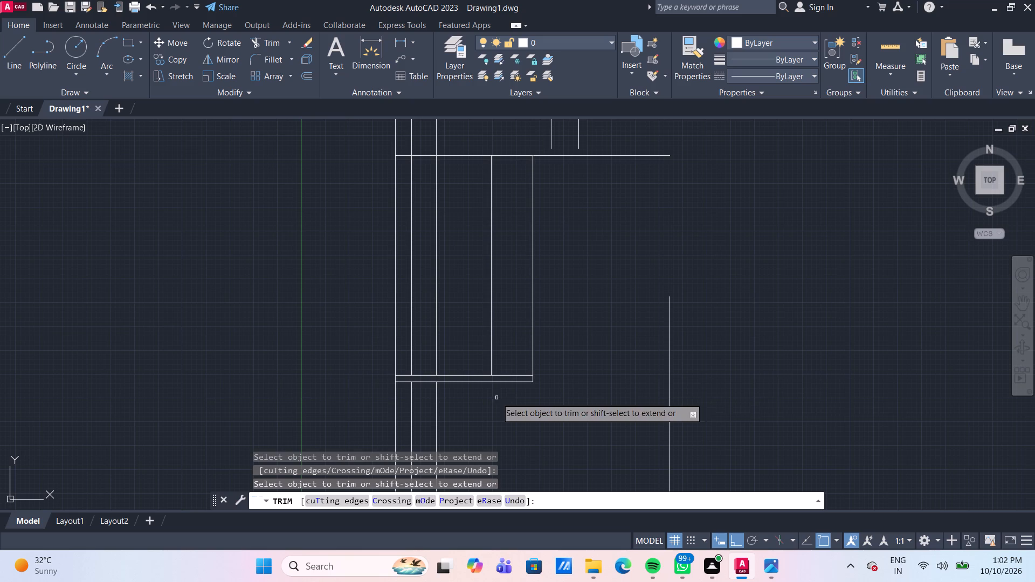
{"action": "scroll", "coordinate": [599, 370], "scroll_direction": "down", "scroll_amount": 1}
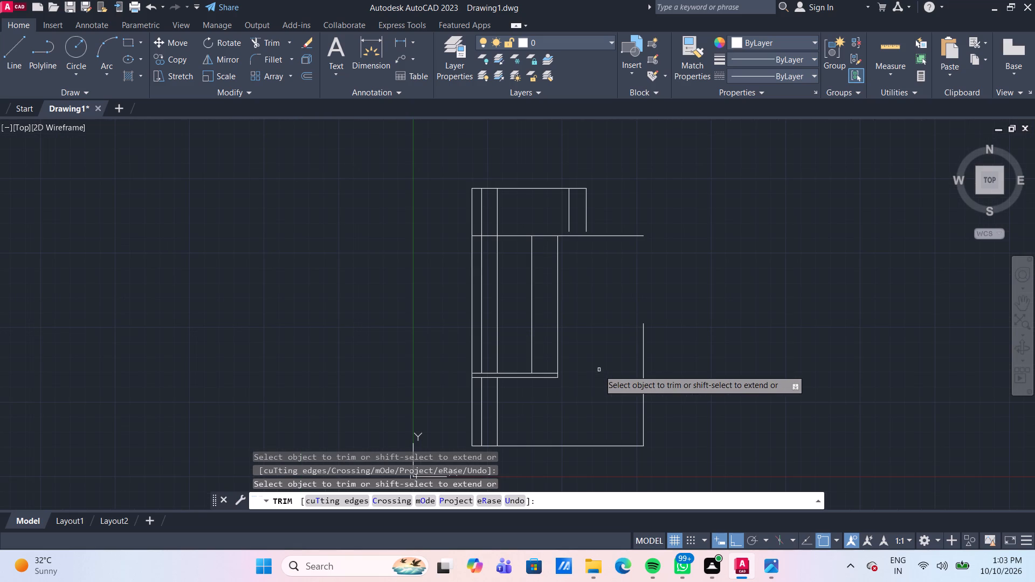
{"action": "middle_click_drag", "start_coordinate": [599, 370], "coordinate": [554, 369]}
{"action": "scroll", "coordinate": [554, 369], "scroll_direction": "up", "scroll_amount": 1}
{"action": "middle_click_drag", "start_coordinate": [543, 226], "coordinate": [532, 324]}
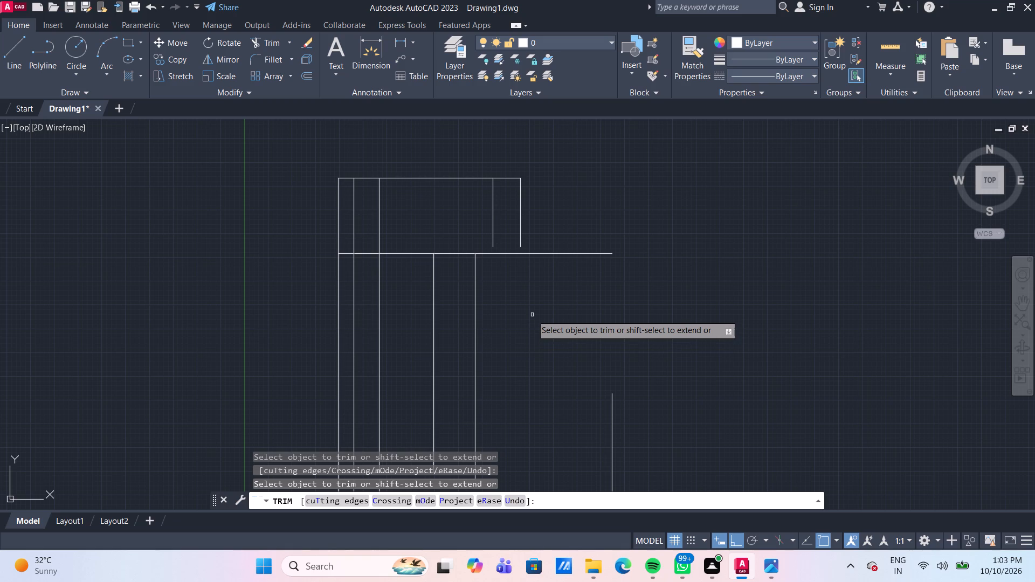
{"action": "key", "text": "Escape"}
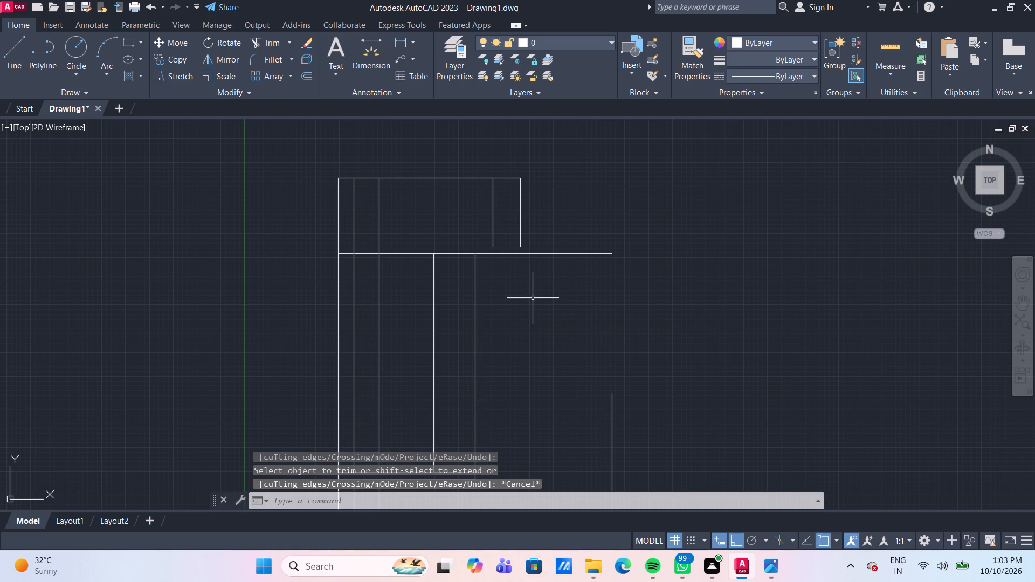
Trim the upper long horizontal line back to the tall bay's right vertical.
{"action": "type", "text": "TRT"}
{"action": "key", "text": "space"}
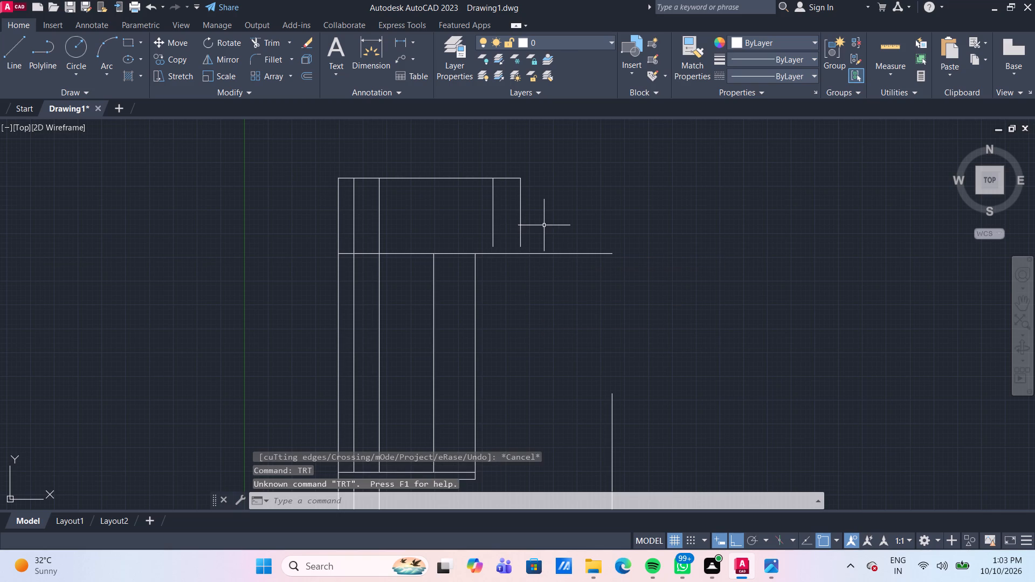
{"action": "key", "text": "Escape"}
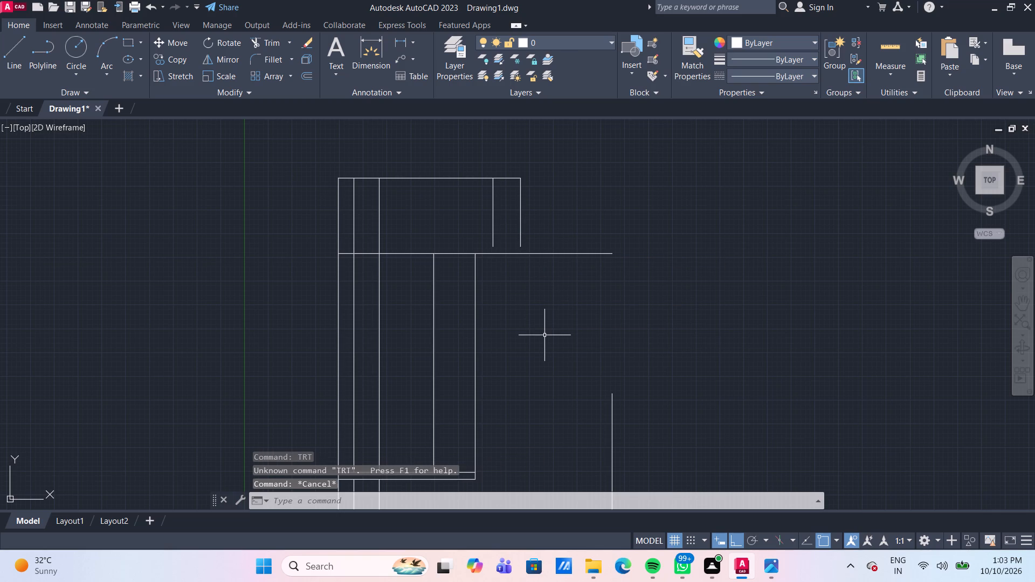
{"action": "type", "text": "TR"}
{"action": "key", "text": "space"}
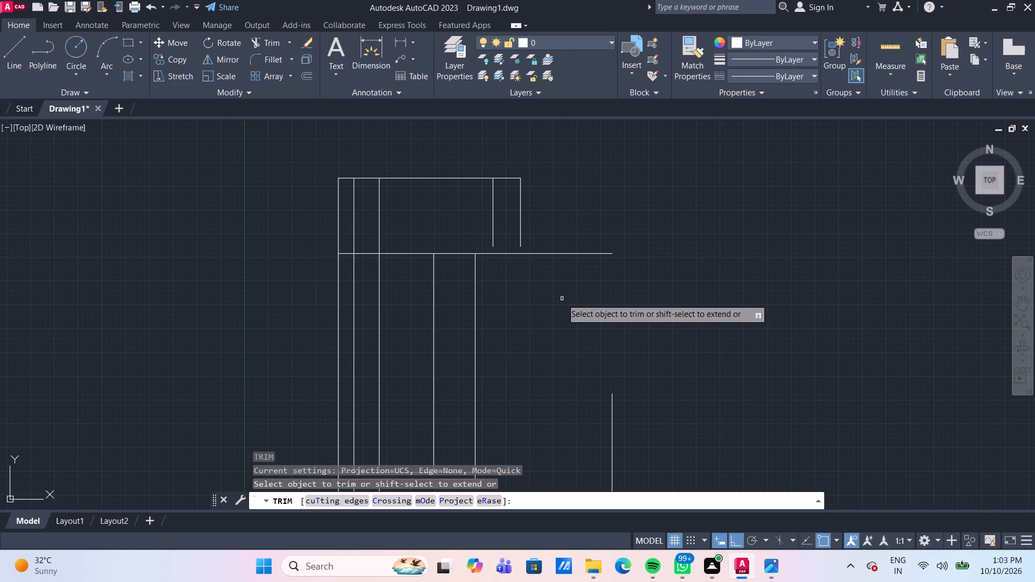
{"action": "left_click", "coordinate": [563, 296]}
{"action": "left_click", "coordinate": [560, 227]}
{"action": "key", "text": "Escape"}
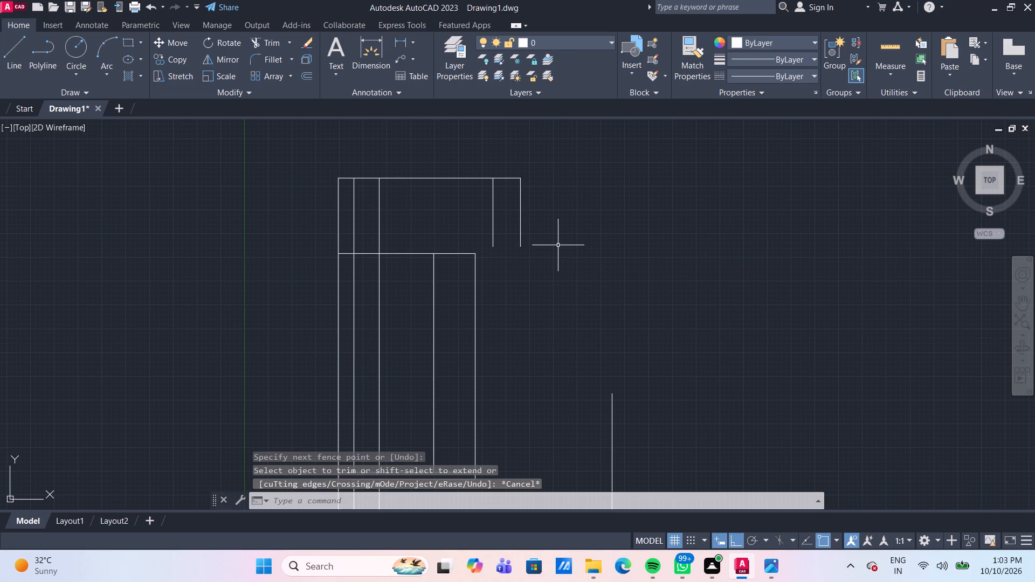
Draw connected lines from the tall bay's upper right corner: 2' down, 15' to the right, and about 9' down.
{"action": "type", "text": "L"}
{"action": "key", "text": "space"}
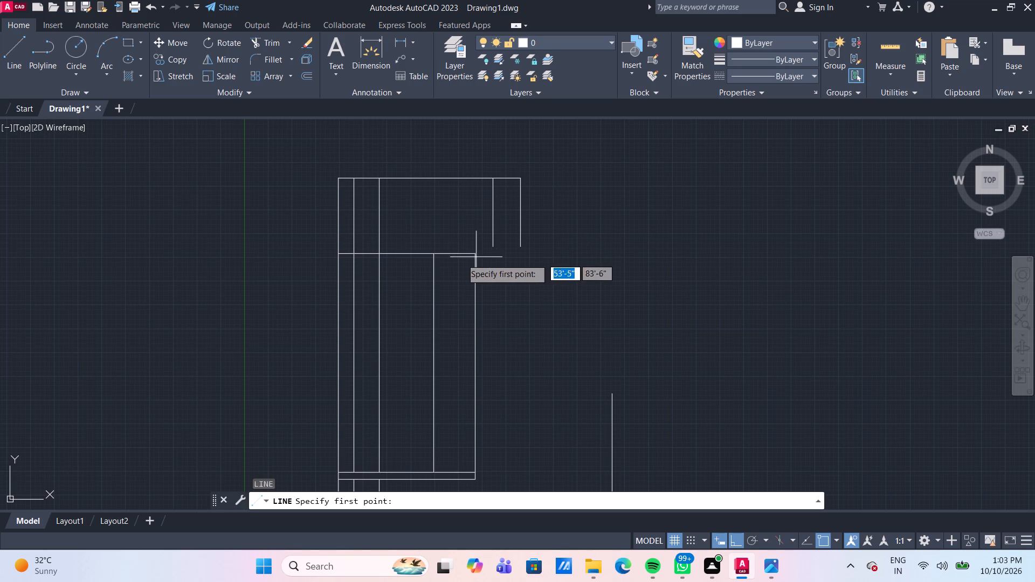
{"action": "left_click", "coordinate": [474, 255]}
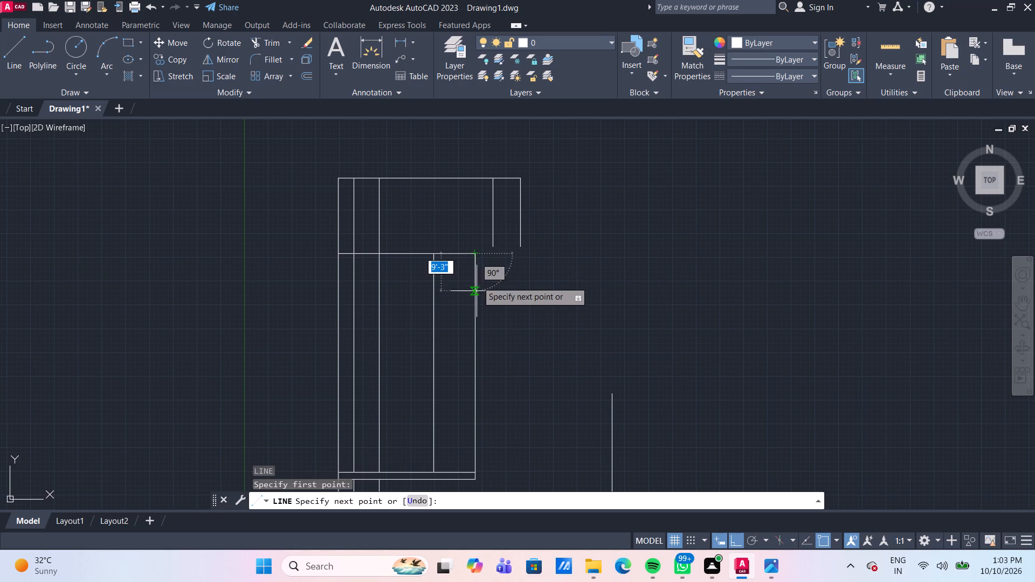
{"action": "scroll", "coordinate": [477, 275], "scroll_direction": "up", "scroll_amount": 3}
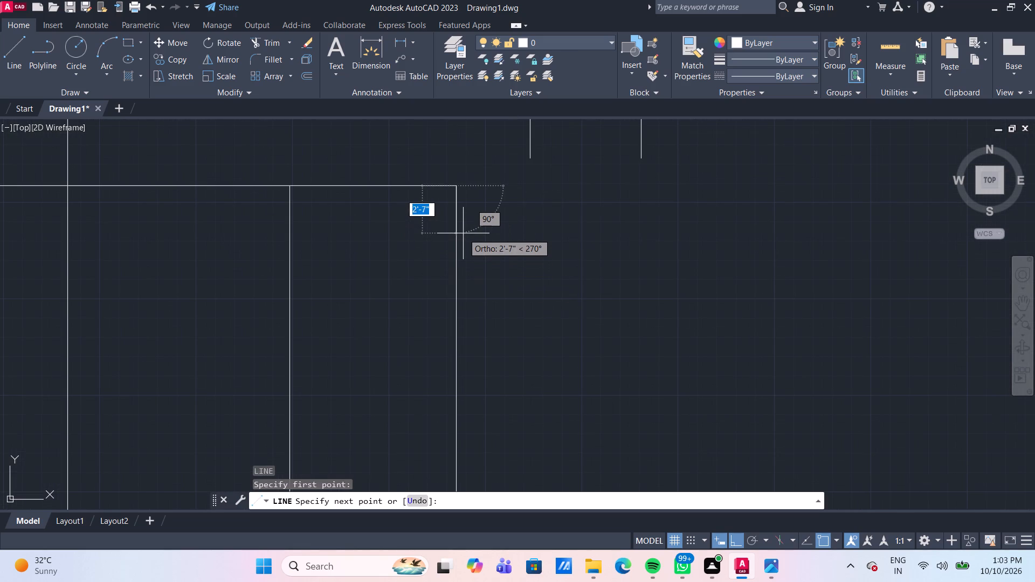
{"action": "type", "text": "2'"}
{"action": "key", "text": "space"}
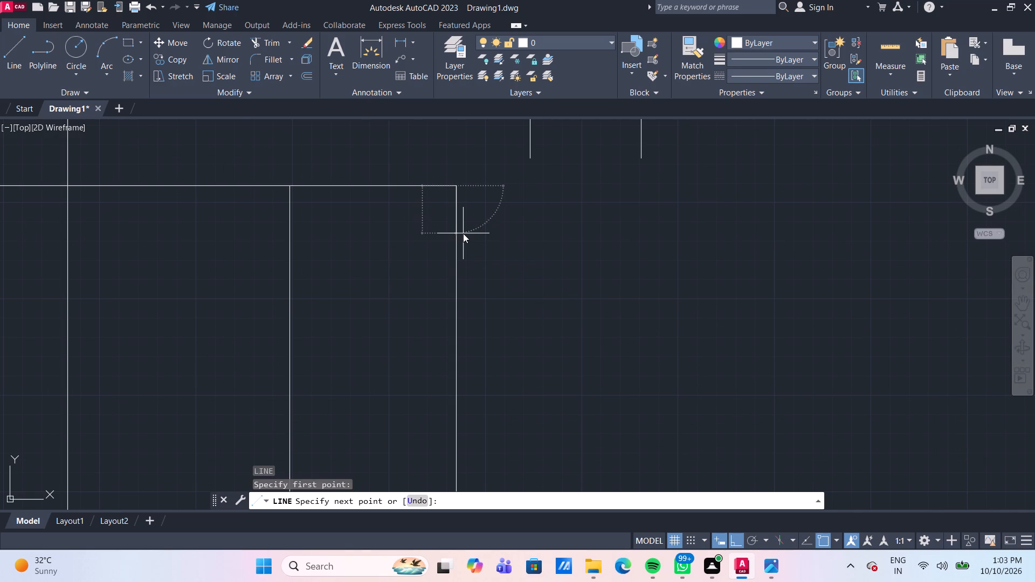
{"action": "scroll", "coordinate": [607, 233], "scroll_direction": "down", "scroll_amount": 3}
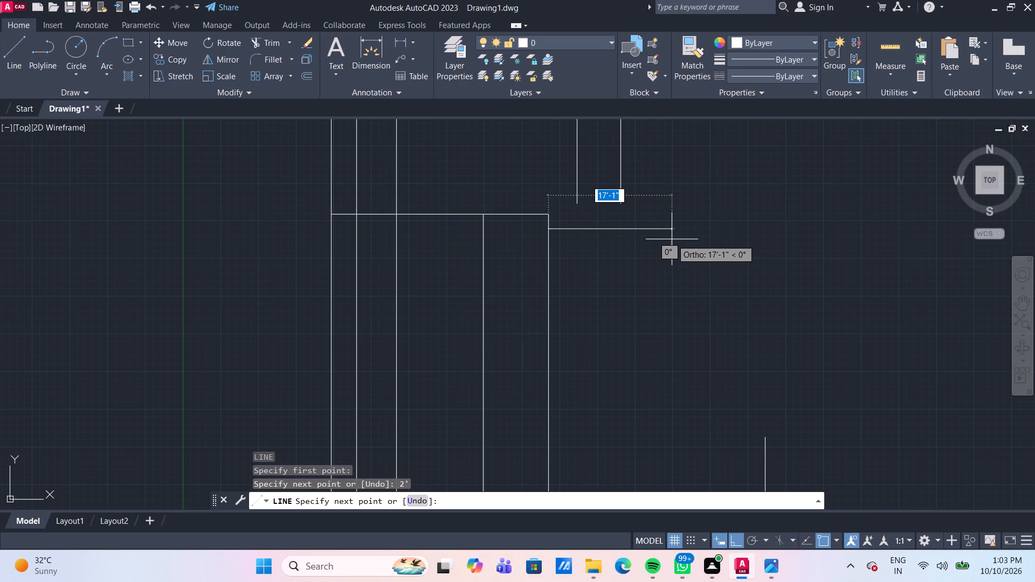
{"action": "type", "text": "15'"}
{"action": "key", "text": "space"}
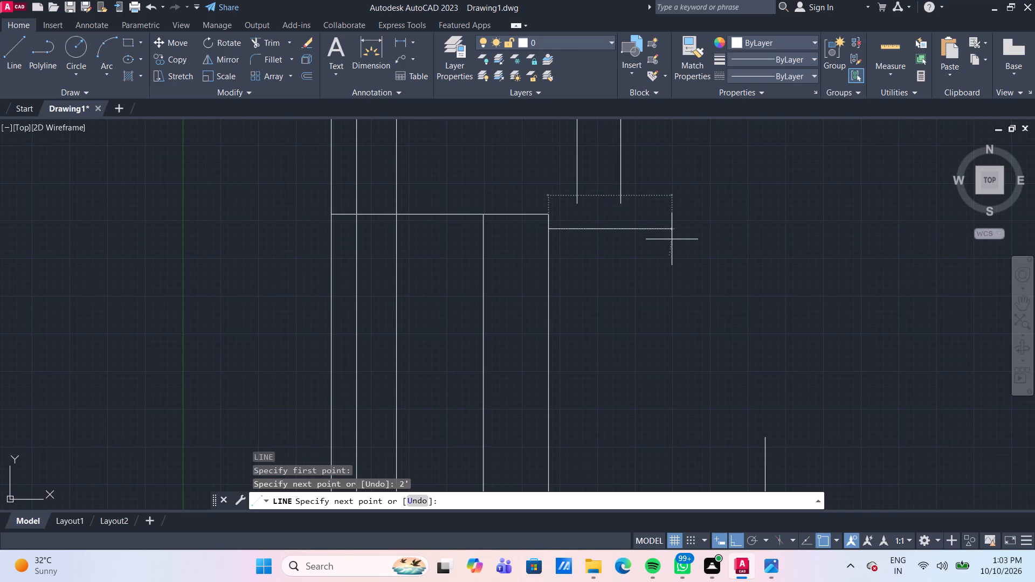
{"action": "left_click", "coordinate": [670, 295]}
{"action": "key", "text": "space"}
Delete the 2' vertical segment overlapping the tall bay's right edge.
{"action": "scroll", "coordinate": [715, 293], "scroll_direction": "down", "scroll_amount": 2}
{"action": "scroll", "coordinate": [732, 248], "scroll_direction": "up", "scroll_amount": 1}
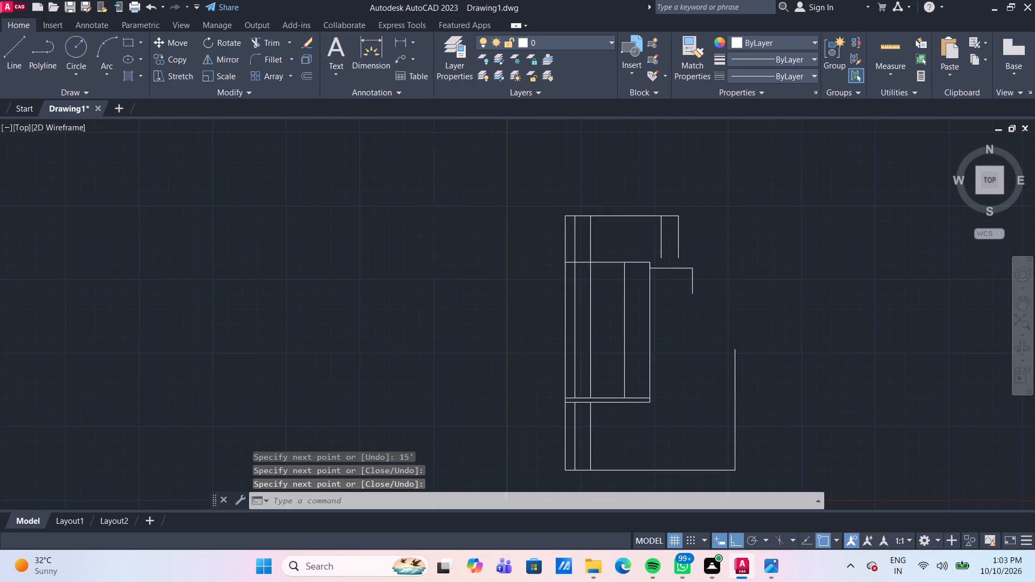
{"action": "middle_click_drag", "start_coordinate": [732, 248], "coordinate": [630, 242]}
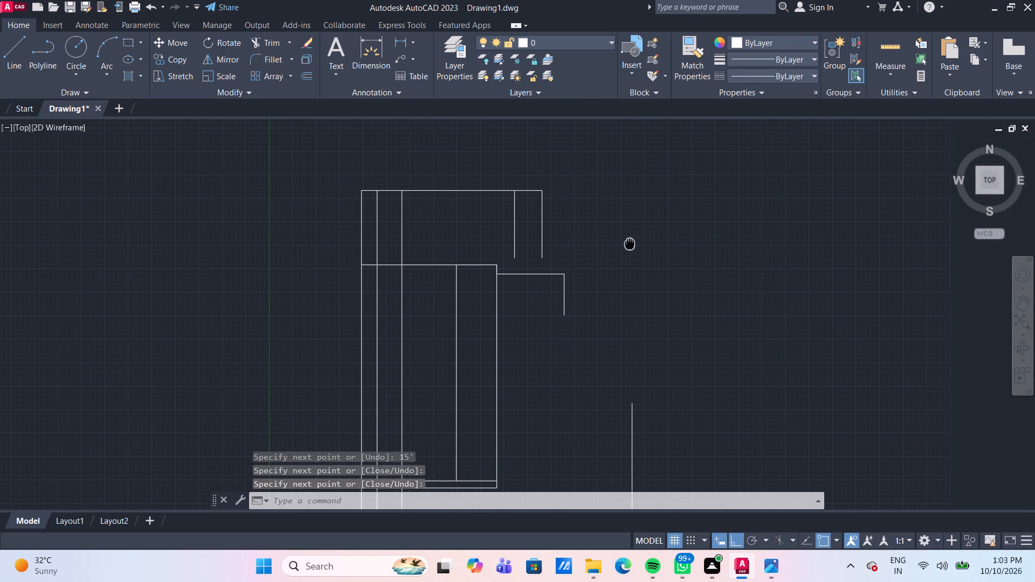
{"action": "middle_click_drag", "start_coordinate": [630, 242], "coordinate": [632, 244]}
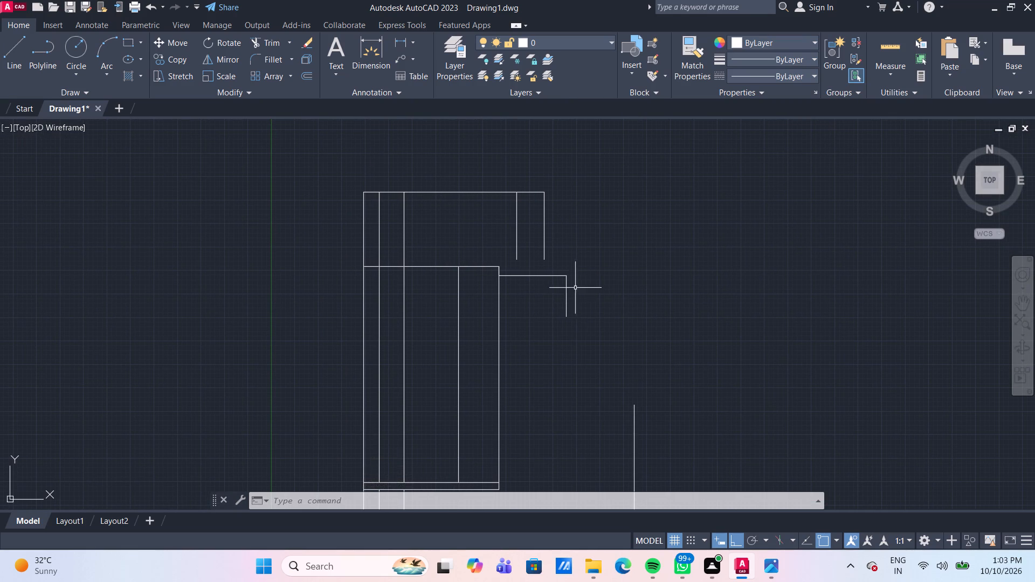
{"action": "scroll", "coordinate": [474, 264], "scroll_direction": "up", "scroll_amount": 2}
{"action": "left_click", "coordinate": [530, 277]}
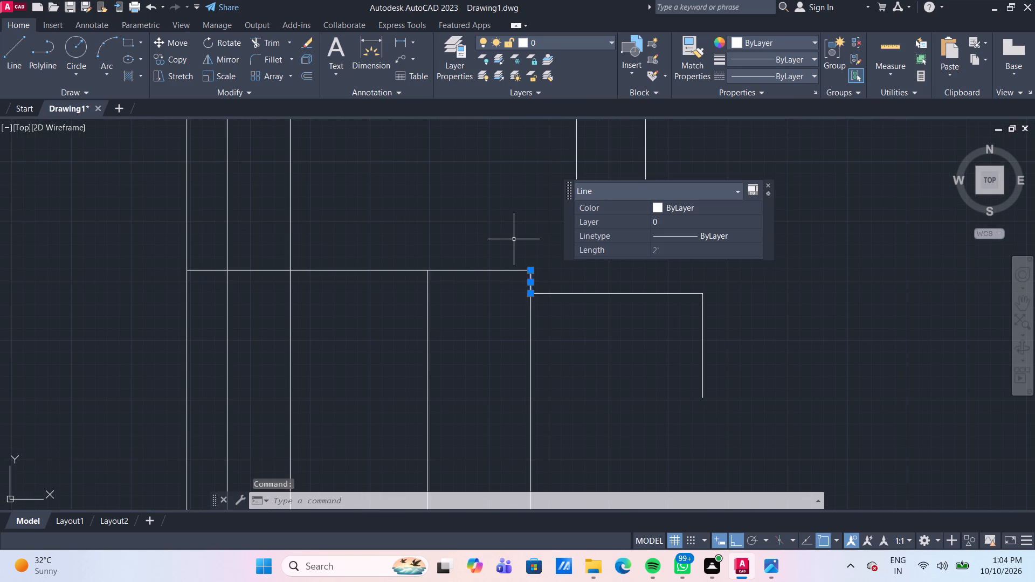
{"action": "key", "text": "Delete"}
Move the 15' horizontal line and its attached vertical 1' down from the horizontal line's left endpoint.
{"action": "left_click_drag", "start_coordinate": [768, 329], "coordinate": [754, 318]}
{"action": "left_click", "coordinate": [667, 247]}
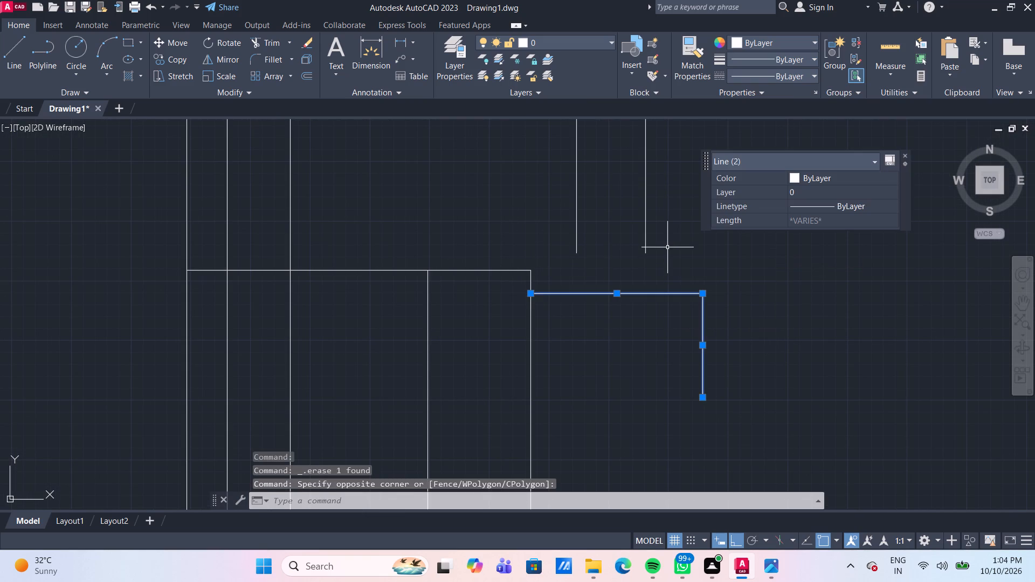
{"action": "key", "text": "m"}
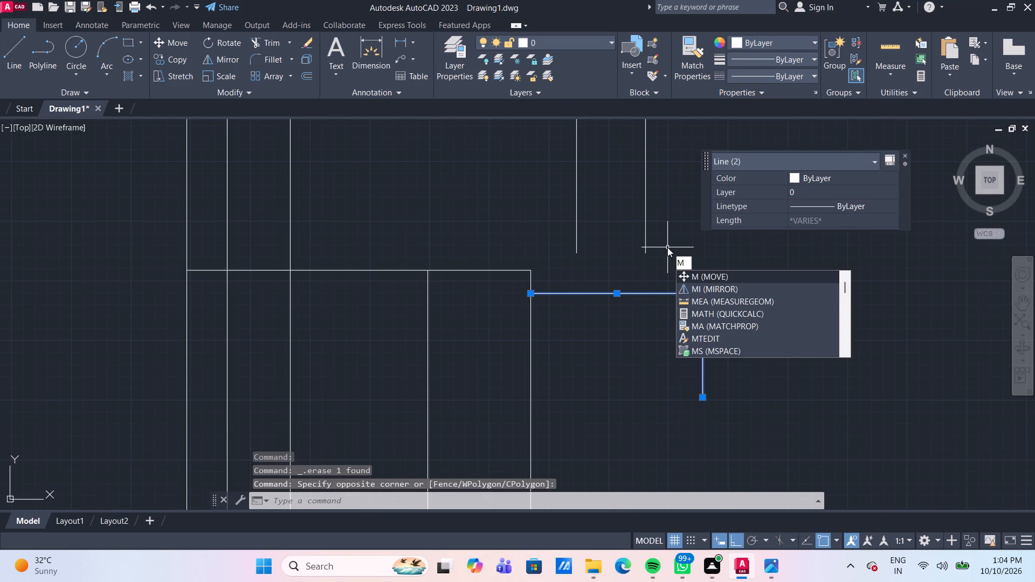
{"action": "key", "text": "space"}
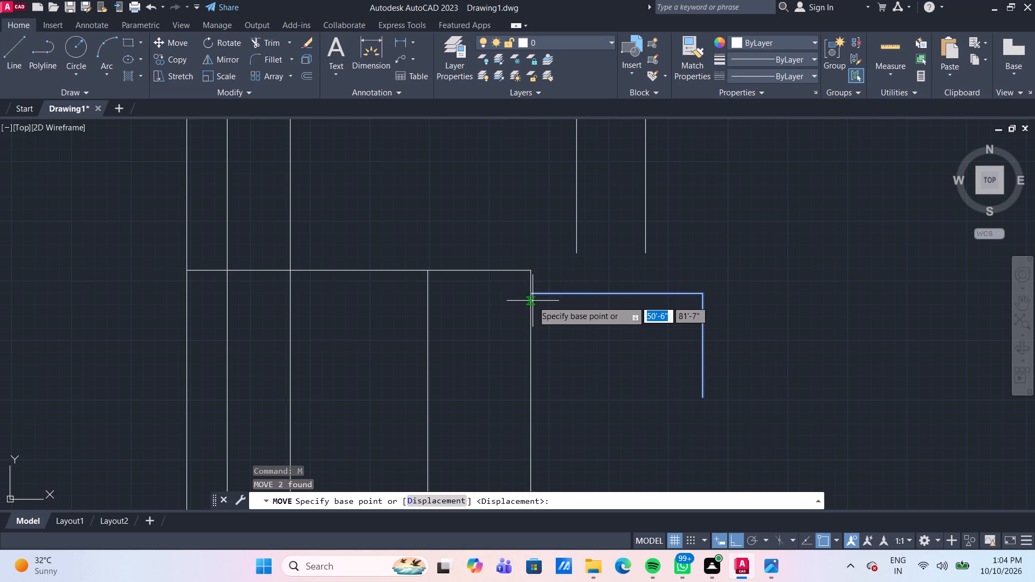
{"action": "left_click", "coordinate": [530, 293]}
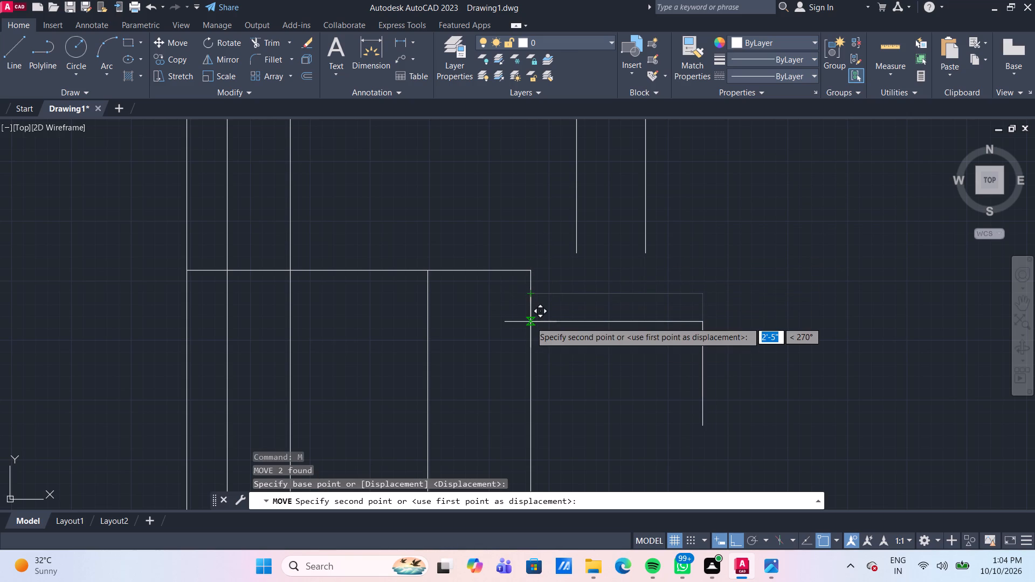
{"action": "type", "text": "1'"}
{"action": "key", "text": "space"}
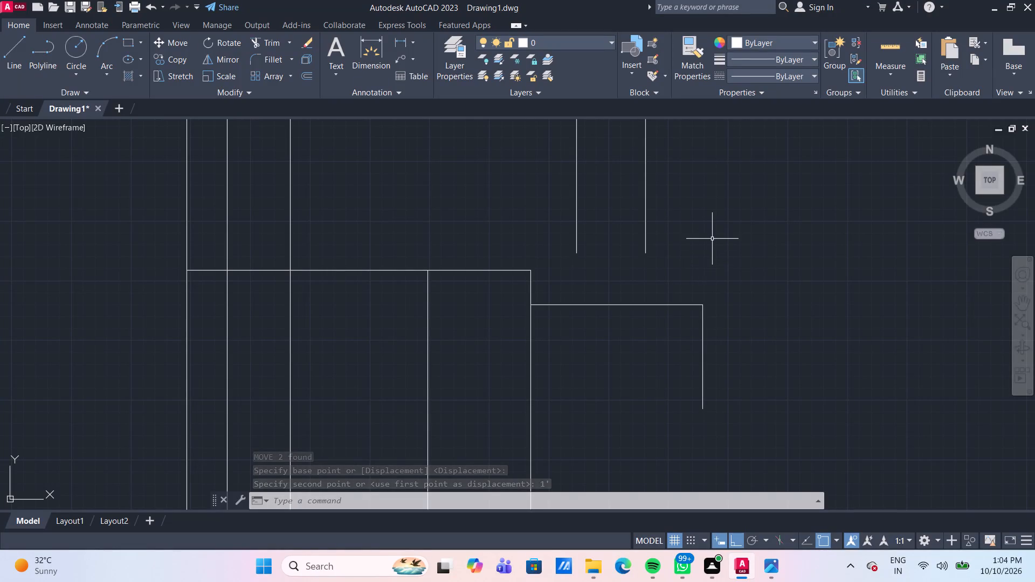
Extend the upper block's two right-hand vertical lines down to the 15' horizontal line.
{"action": "type", "text": "TR"}
{"action": "key", "text": "space"}
{"action": "left_click", "coordinate": [713, 216]}
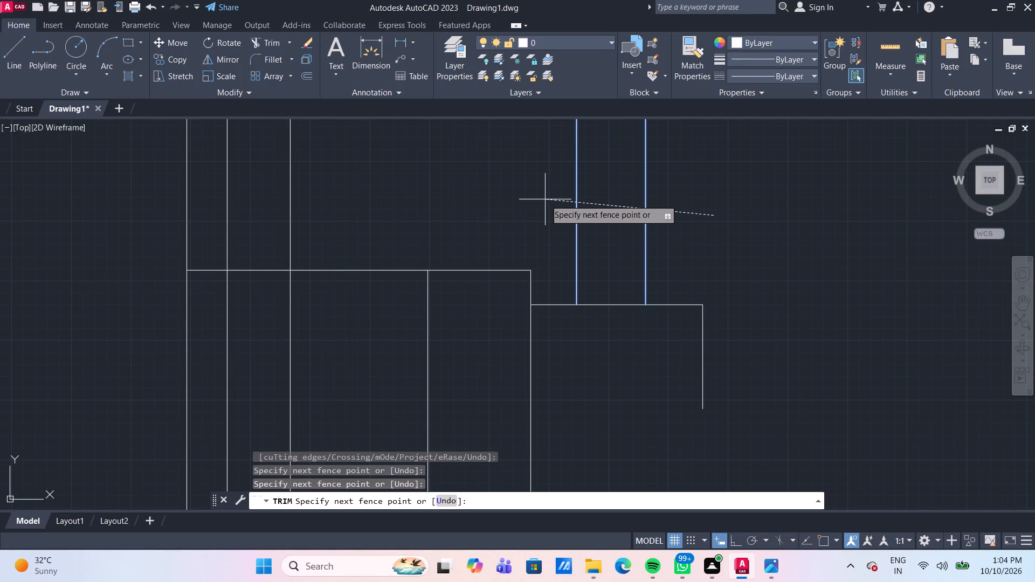
{"action": "left_click", "coordinate": [545, 199], "text": "shift"}
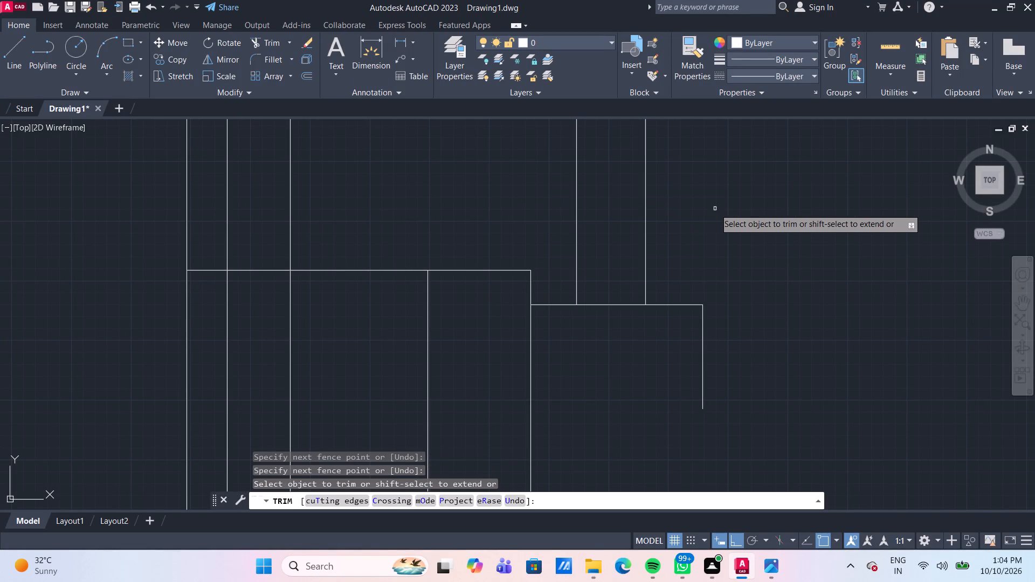
{"action": "scroll", "coordinate": [715, 209], "scroll_direction": "down", "scroll_amount": 1}
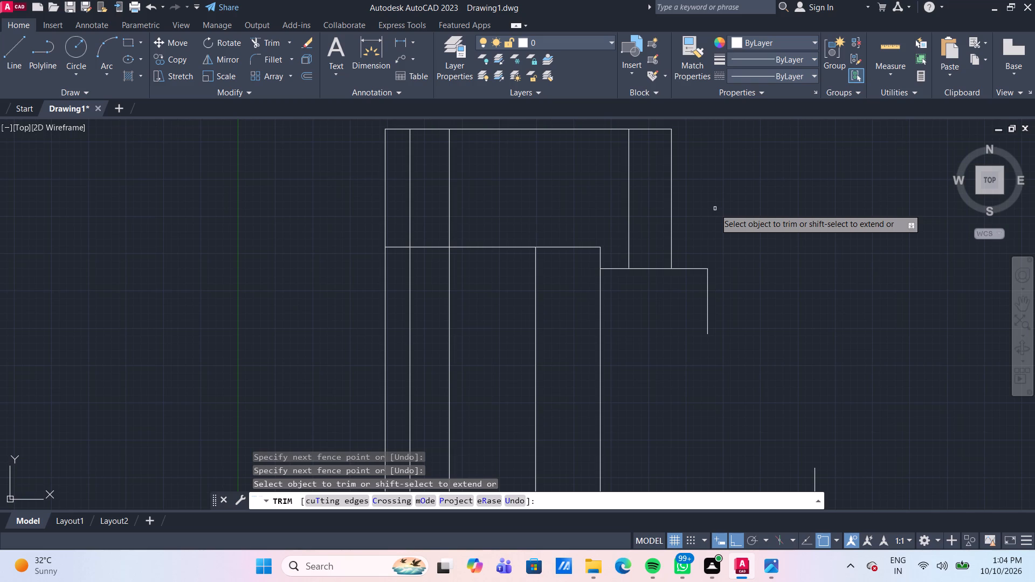
{"action": "key", "text": "Escape"}
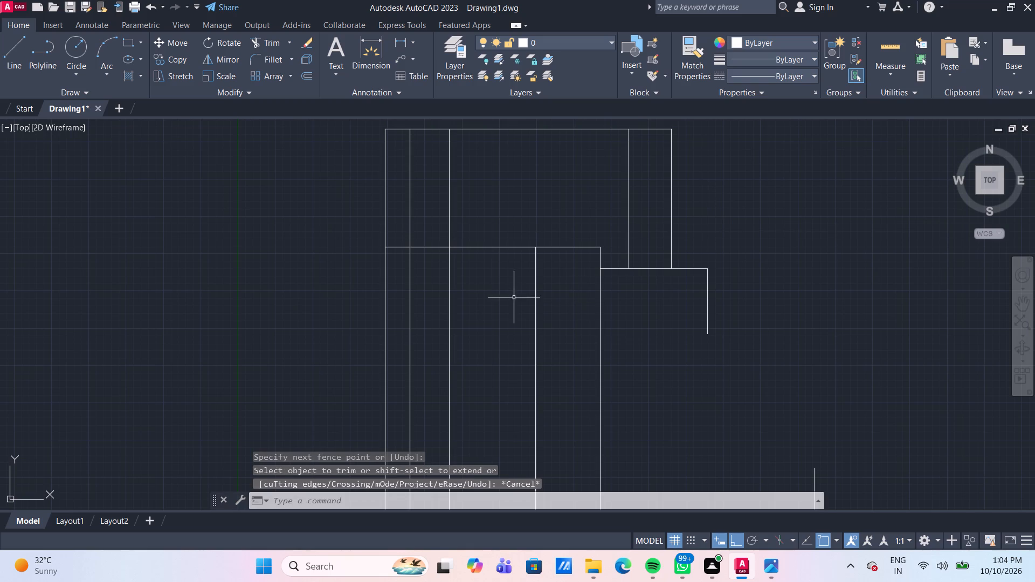
Offset the tall bay's top horizontal line 4'6" downward.
{"action": "type", "text": "O"}
{"action": "key", "text": "space"}
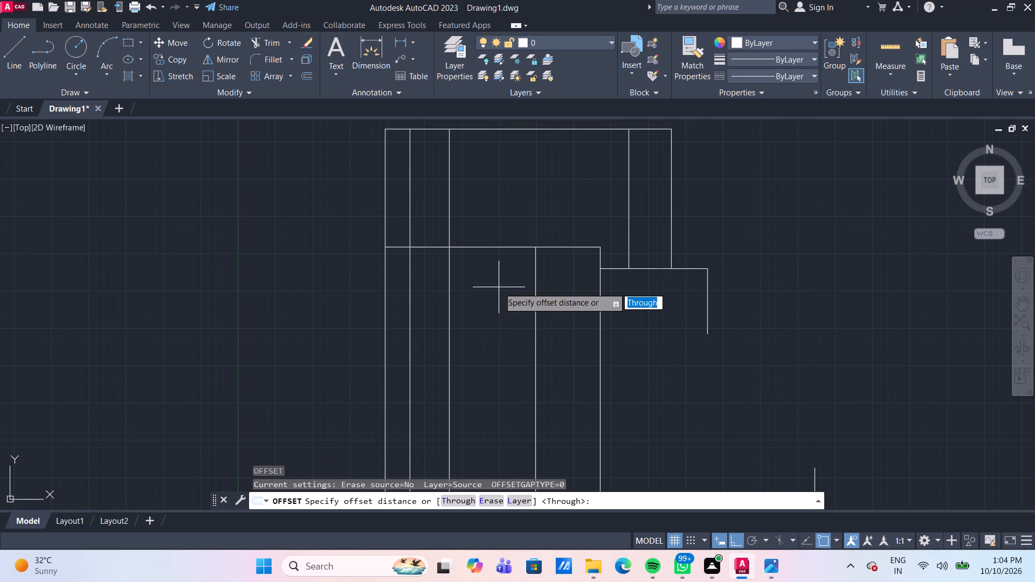
{"action": "key", "text": "space"}
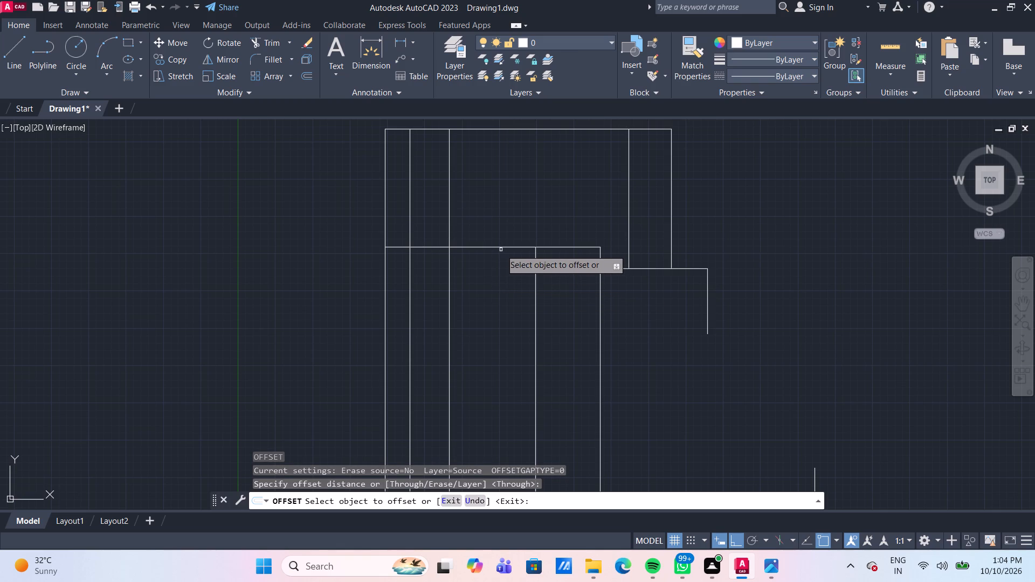
{"action": "left_click", "coordinate": [501, 248]}
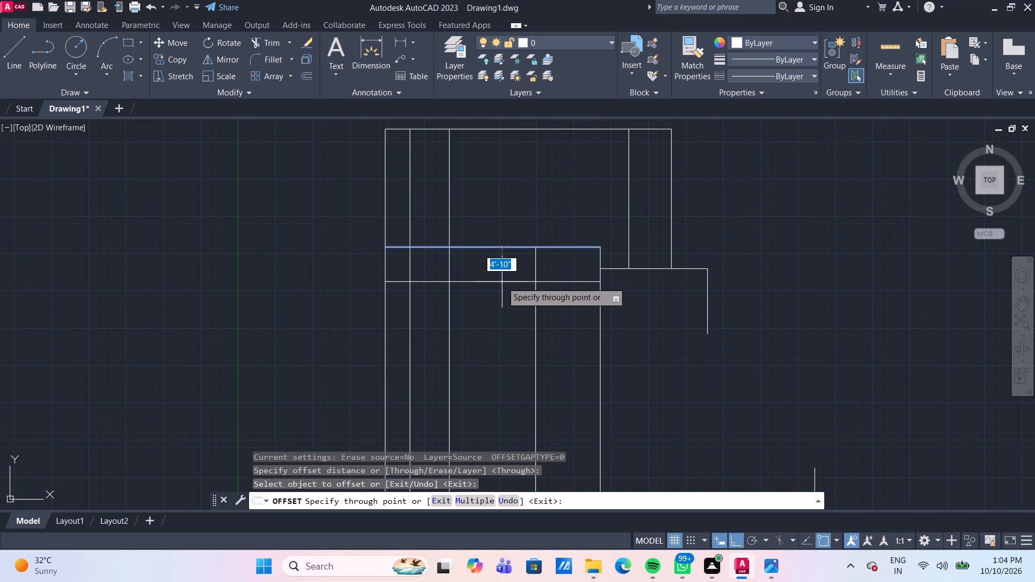
{"action": "type", "text": "4'6\""}
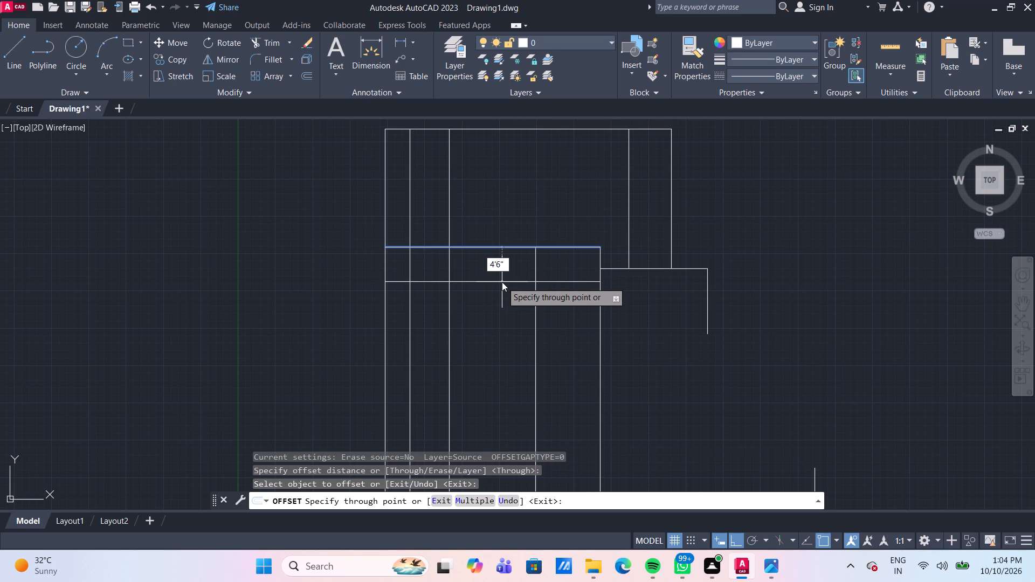
{"action": "key", "text": "Return"}
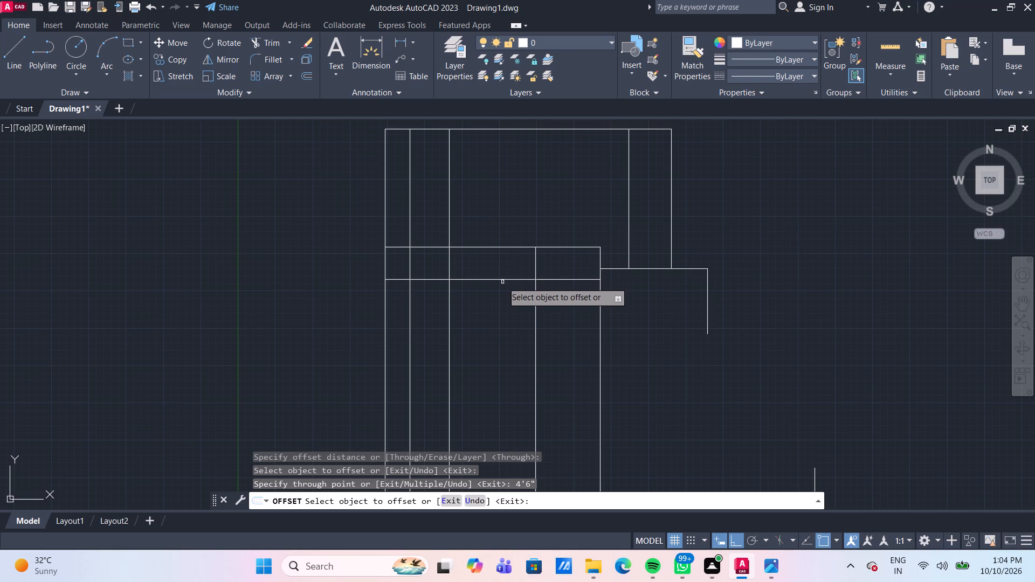
Offset the 15' horizontal line 3' downward and its attached right end vertical 3' outward to the right.
{"action": "left_click", "coordinate": [658, 269]}
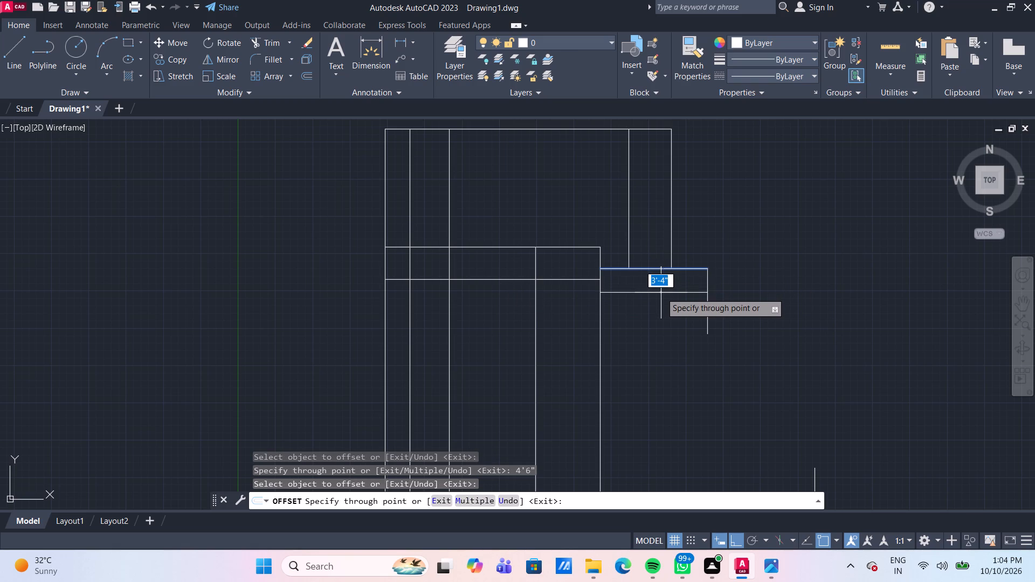
{"action": "type", "text": "3'"}
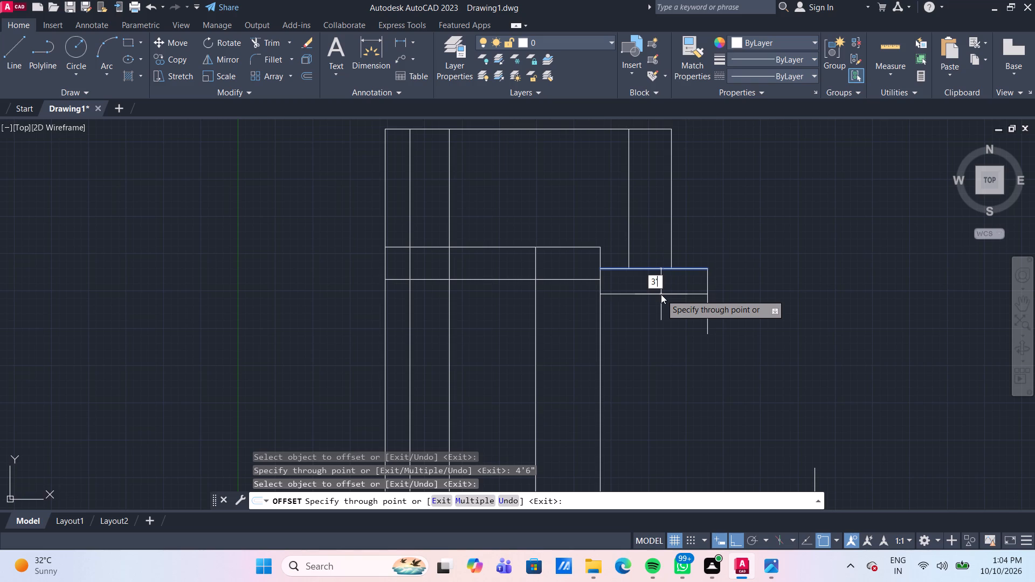
{"action": "key", "text": "Return"}
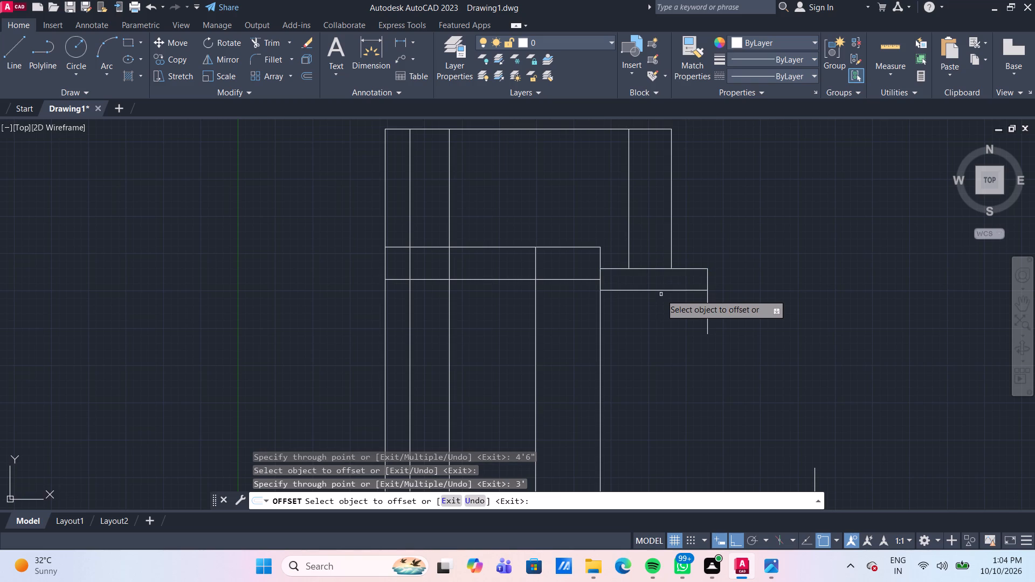
{"action": "left_click", "coordinate": [708, 309]}
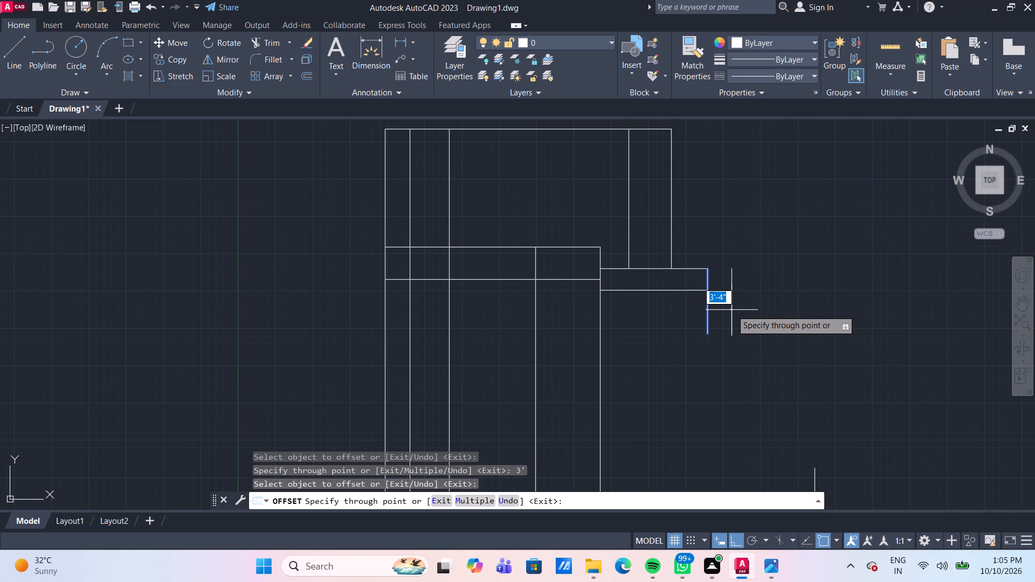
{"action": "type", "text": "3'"}
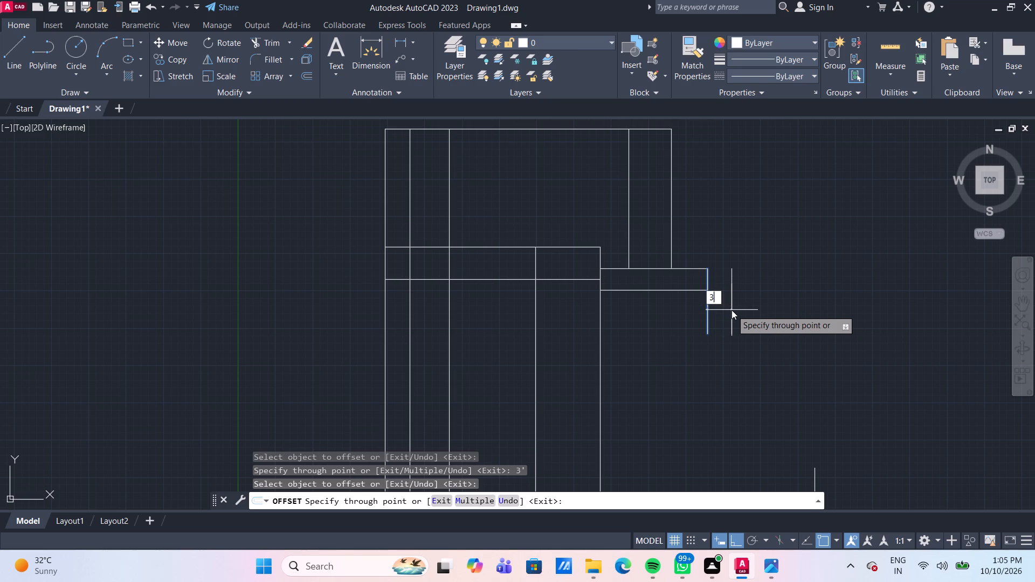
{"action": "key", "text": "Return"}
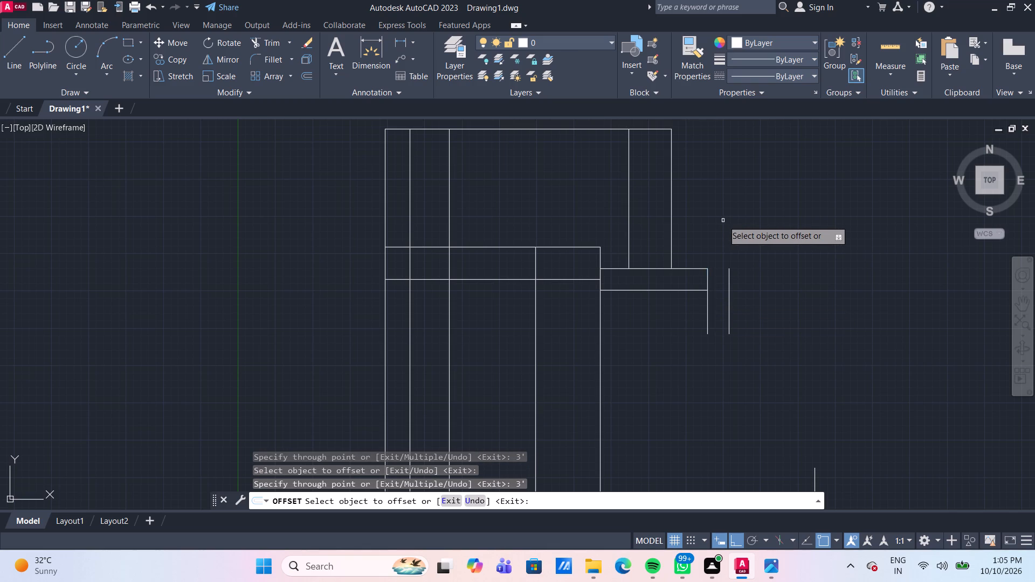
Offset the upper block's top line 5' downward, and offset the resulting line another 1'6" downward.
{"action": "left_click", "coordinate": [567, 130]}
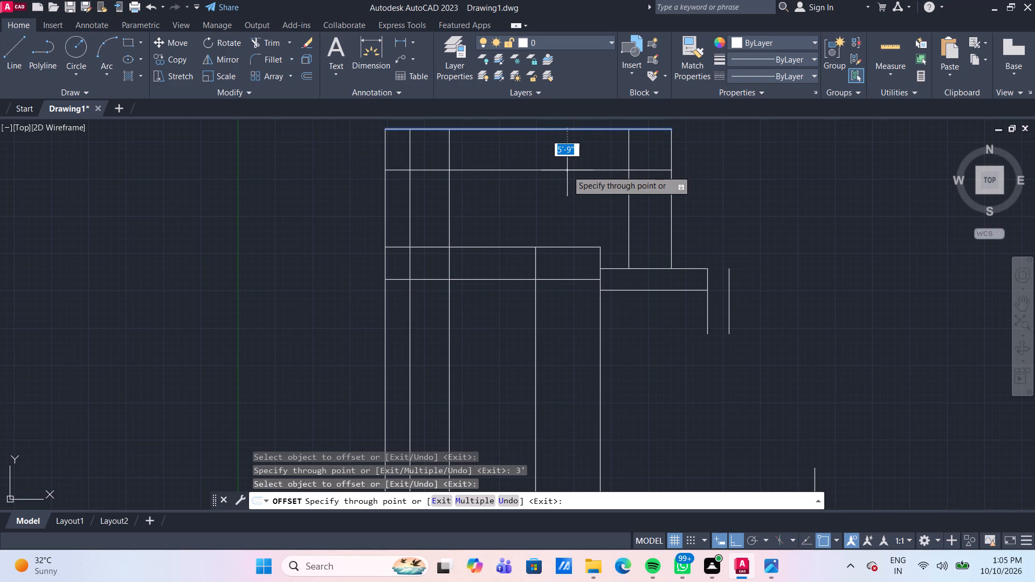
{"action": "type", "text": "5'"}
{"action": "key", "text": "Return"}
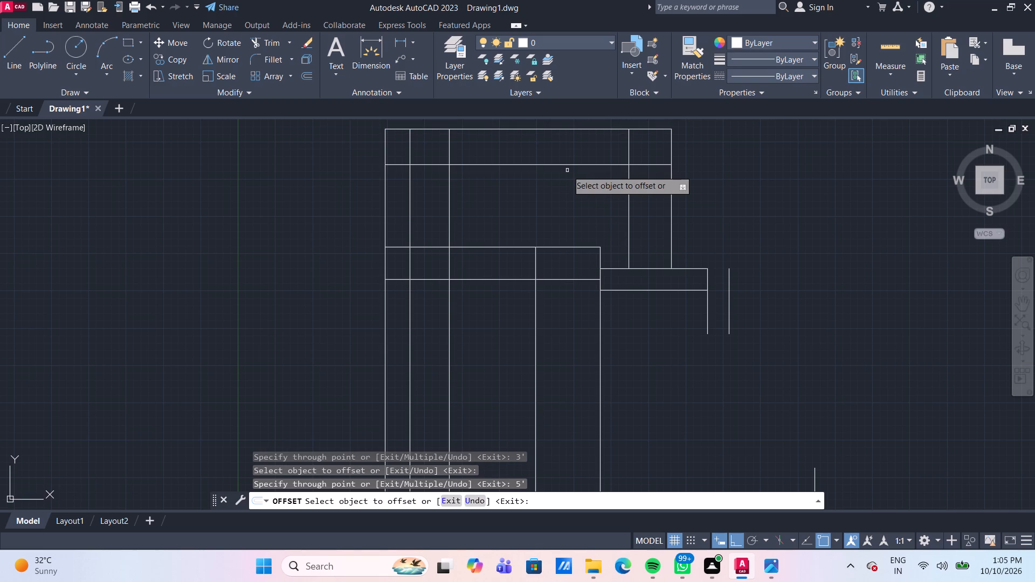
{"action": "left_click", "coordinate": [564, 166]}
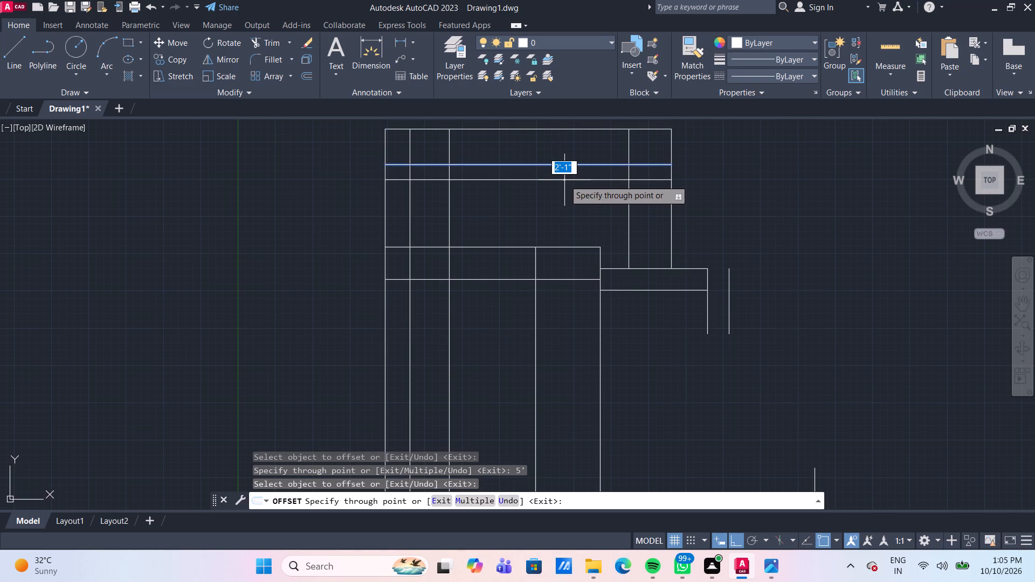
{"action": "key", "text": "1"}
{"action": "type", "text": "'6'"}
{"action": "key", "text": "BackSpace"}
{"action": "type", "text": "\""}
{"action": "key", "text": "space"}
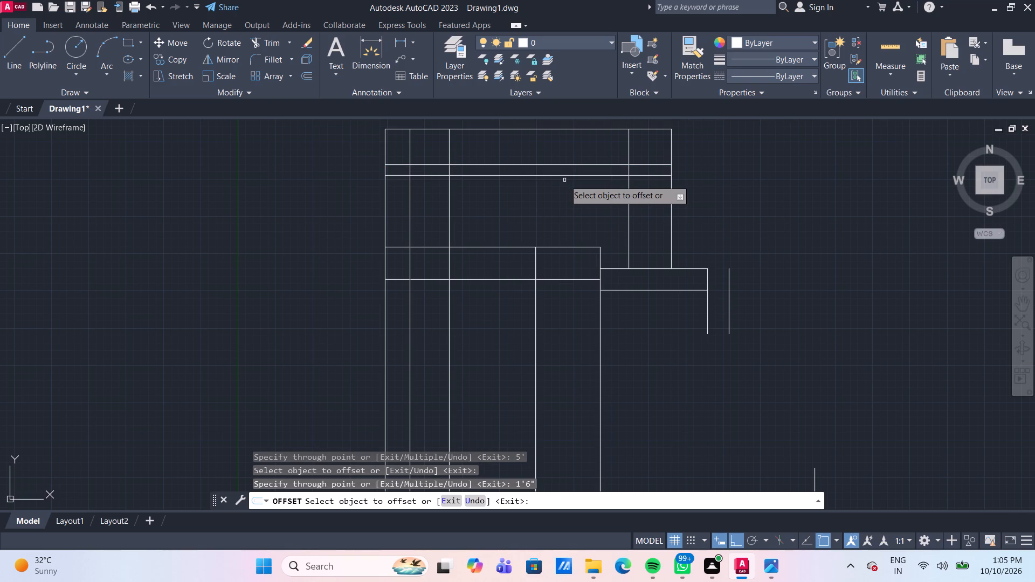
Add two band lines in the upper block: 2'3" above the 5' offset line and 2'3" below the top line.
{"action": "left_click", "coordinate": [567, 165]}
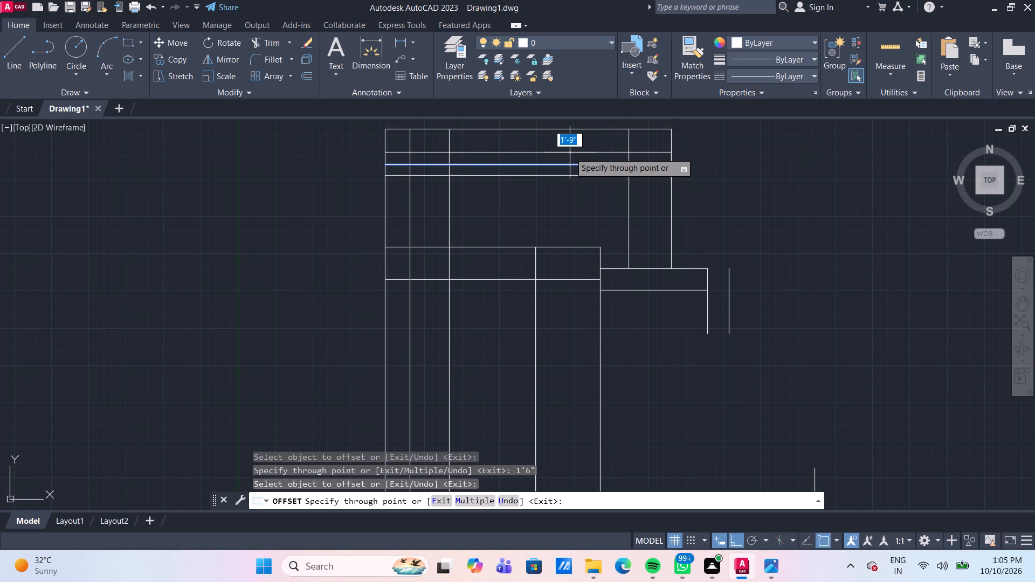
{"action": "type", "text": "2'"}
{"action": "key", "text": "3"}
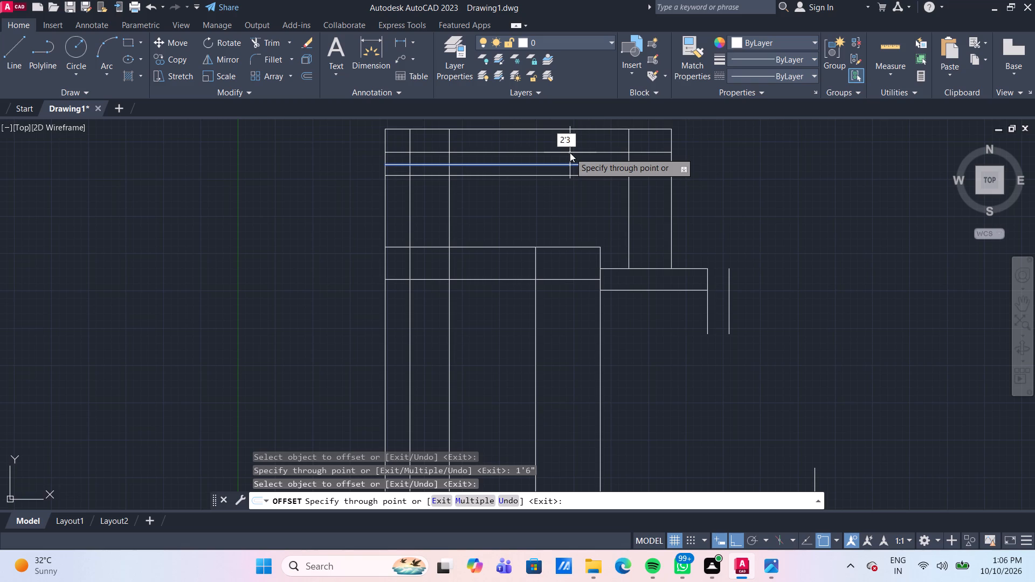
{"action": "key", "text": "shift+quotedbl"}
{"action": "key", "text": "space"}
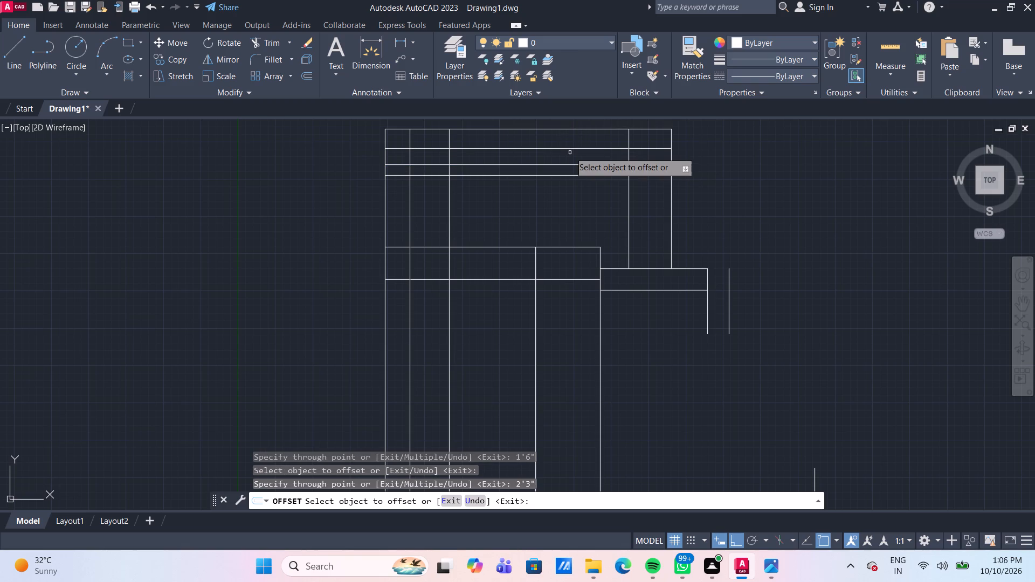
{"action": "left_click", "coordinate": [570, 130]}
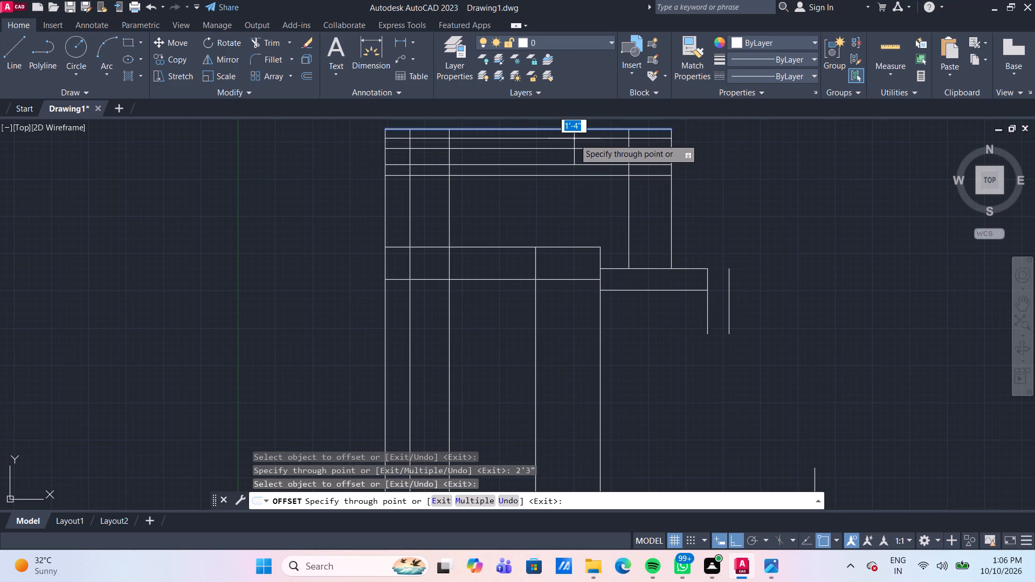
{"action": "type", "text": "2'3\""}
{"action": "key", "text": "space"}
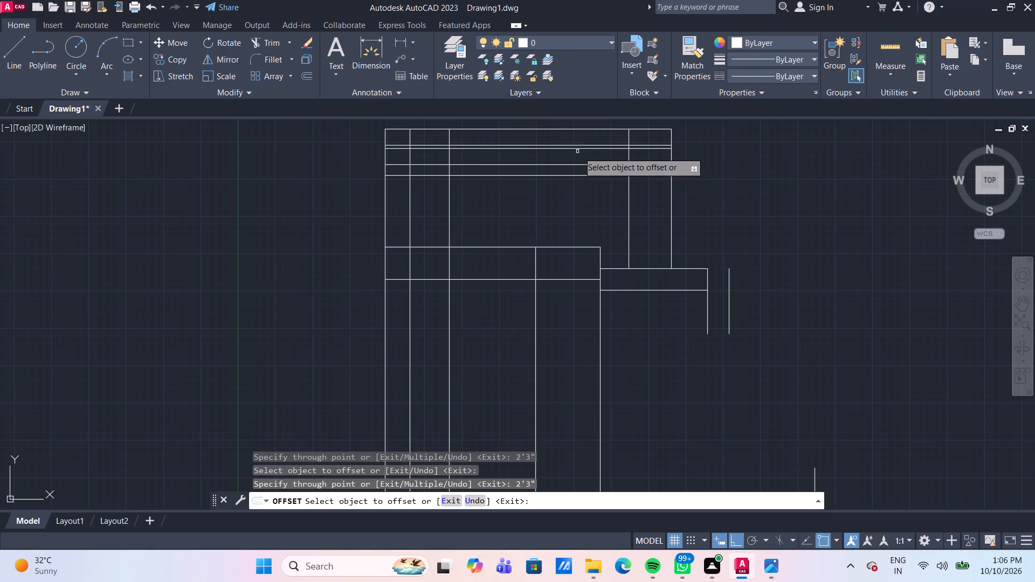
Move the two closely spaced 2'3" offset lines about 1'-1" straight down.
{"action": "key", "text": "Escape"}
{"action": "left_click_drag", "start_coordinate": [584, 154], "coordinate": [579, 150]}
{"action": "left_click", "coordinate": [564, 139]}
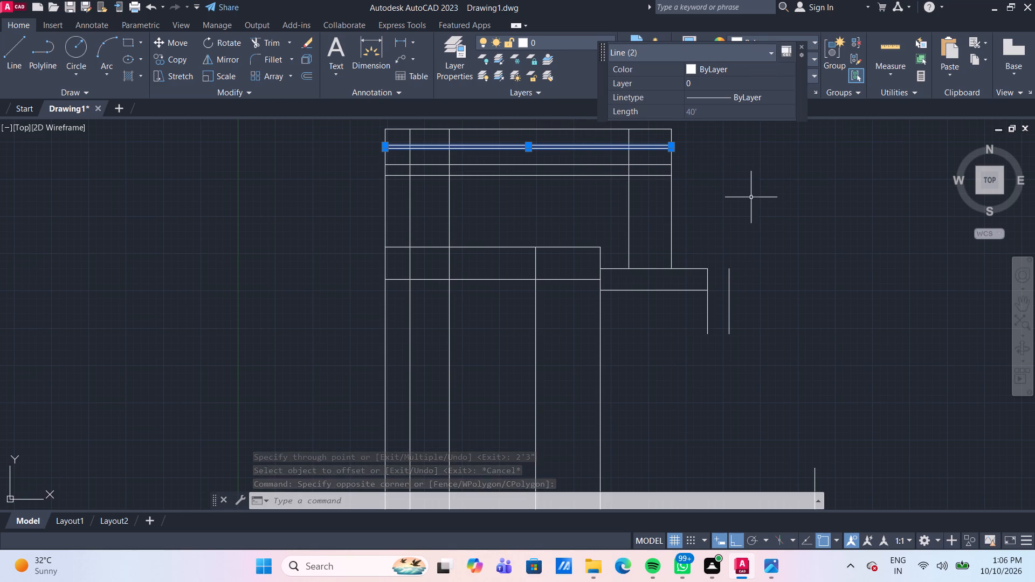
{"action": "type", "text": "M"}
{"action": "key", "text": "space"}
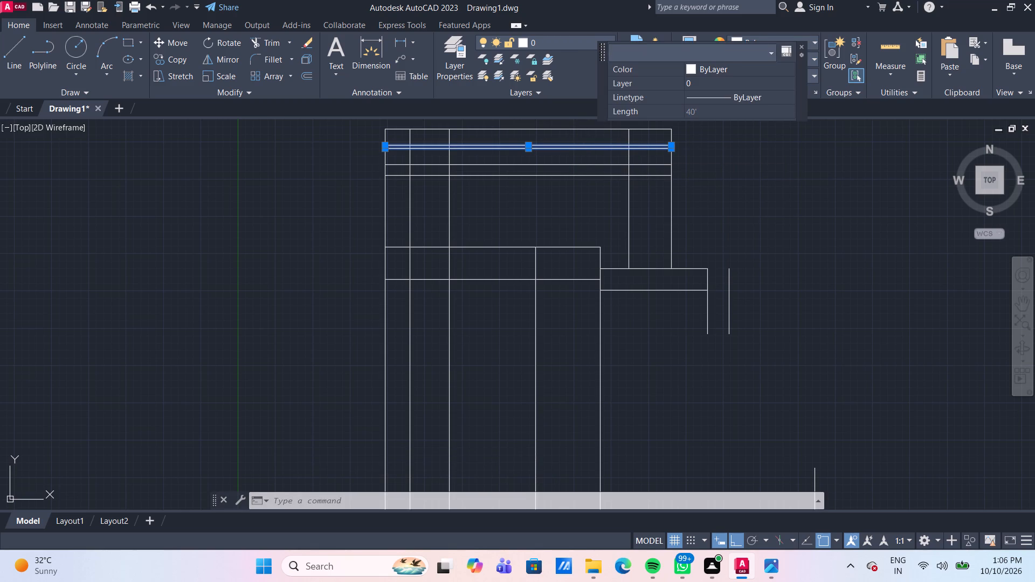
{"action": "left_click", "coordinate": [626, 150]}
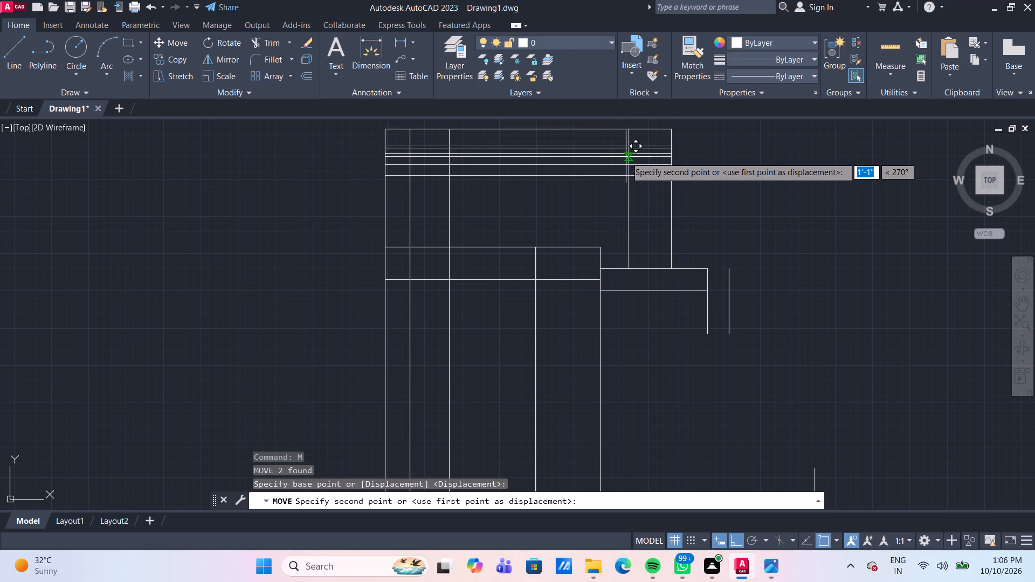
{"action": "left_click", "coordinate": [626, 157]}
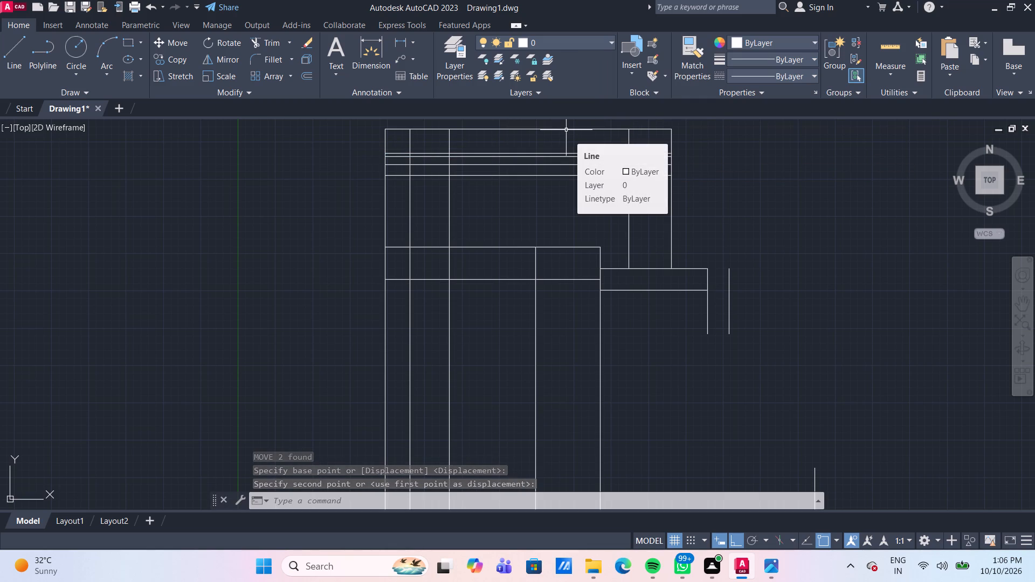
Offset the upper block's top line 2' downward.
{"action": "type", "text": "O"}
{"action": "key", "text": "space"}
{"action": "key", "text": "space"}
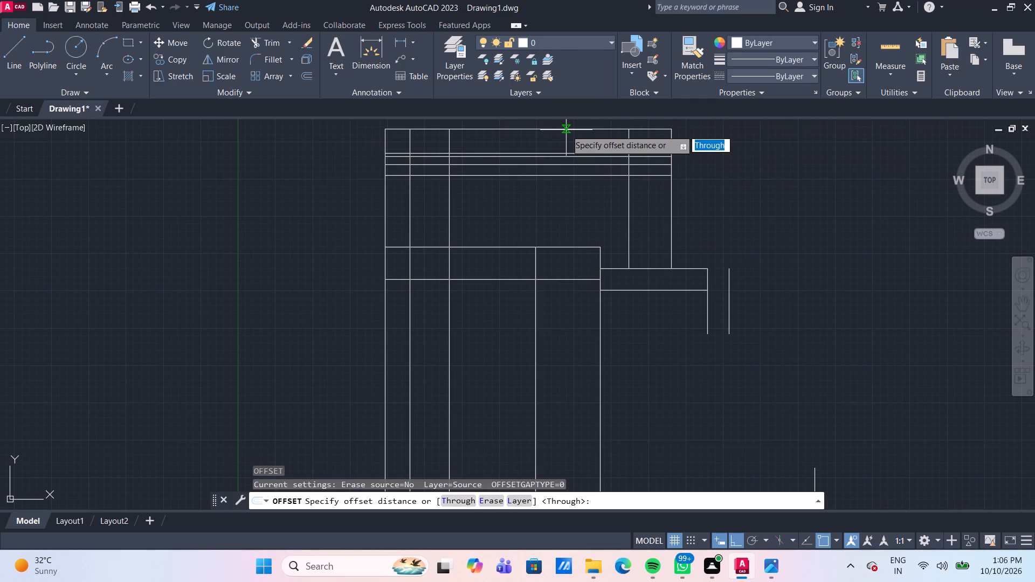
{"action": "left_click", "coordinate": [566, 130]}
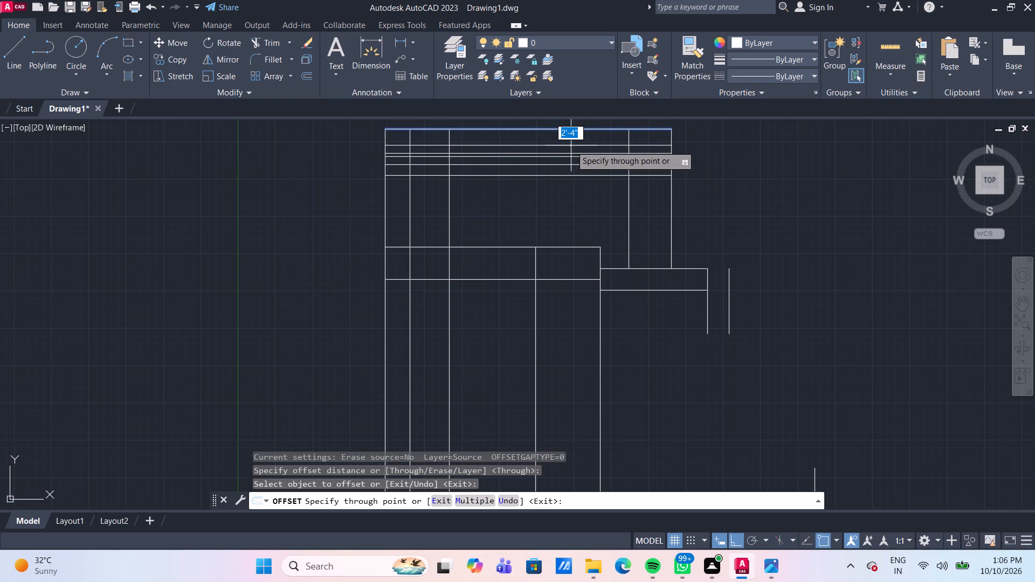
{"action": "type", "text": "2'"}
{"action": "key", "text": "space"}
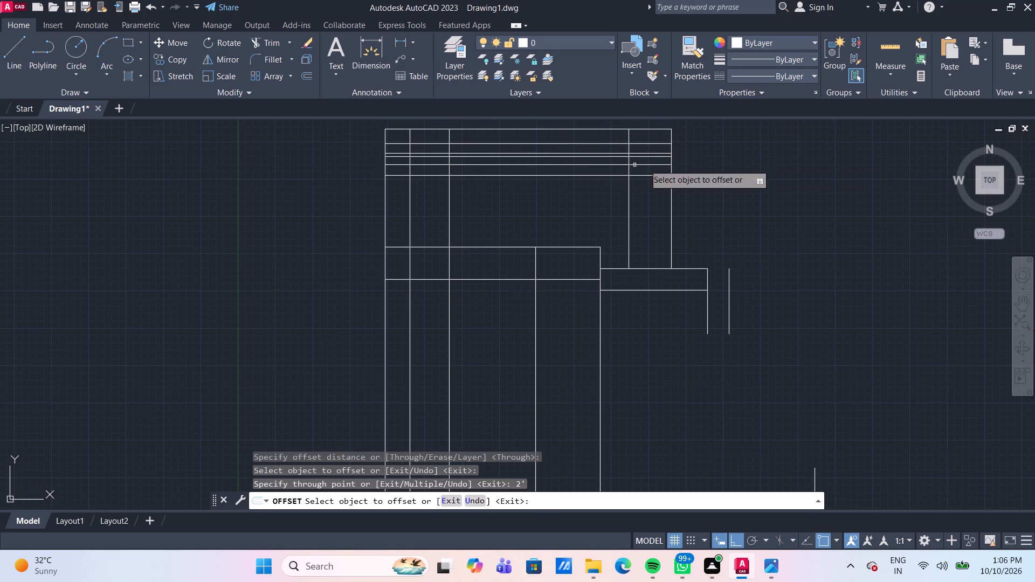
{"action": "key", "text": "Escape"}
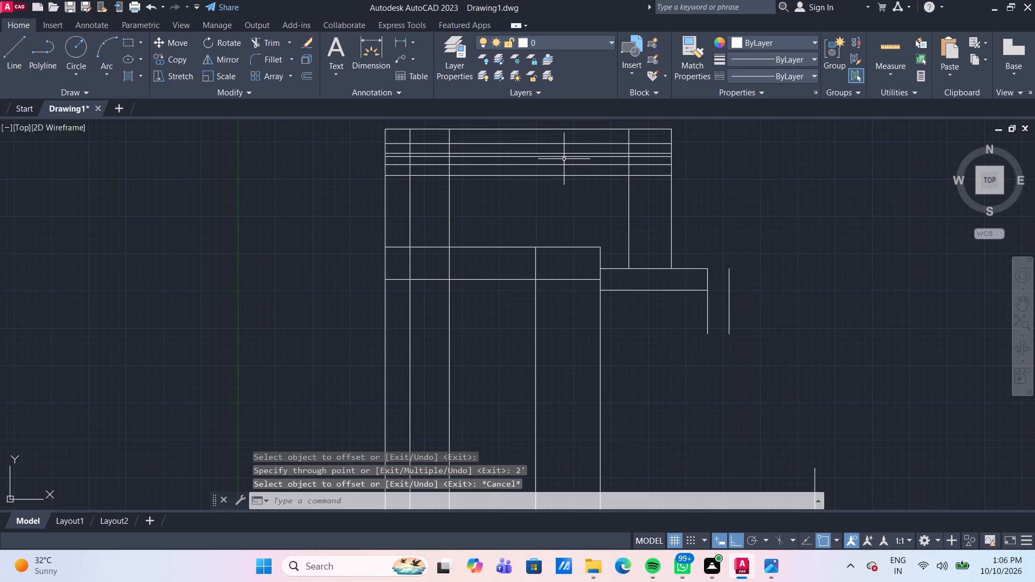
Measure the spacing between the horizontal band lines near the top of the upper block.
{"action": "scroll", "coordinate": [570, 149], "scroll_direction": "up", "scroll_amount": 2}
{"action": "middle_click_drag", "start_coordinate": [570, 149], "coordinate": [556, 188]}
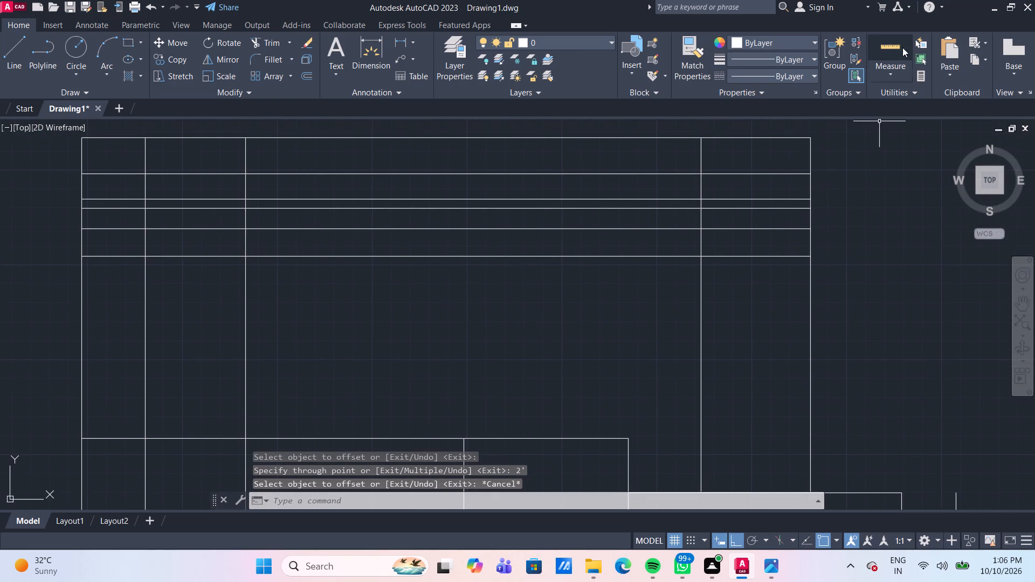
{"action": "left_click_drag", "start_coordinate": [895, 47], "coordinate": [888, 48]}
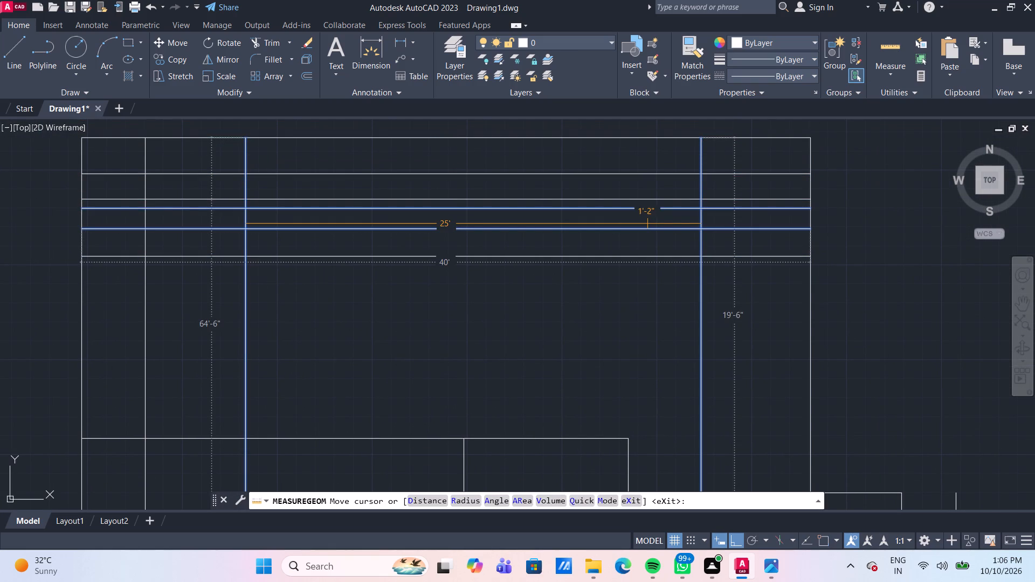
{"action": "key", "text": "Escape"}
{"action": "left_click_drag", "start_coordinate": [653, 216], "coordinate": [651, 210]}
{"action": "left_click", "coordinate": [633, 190]}
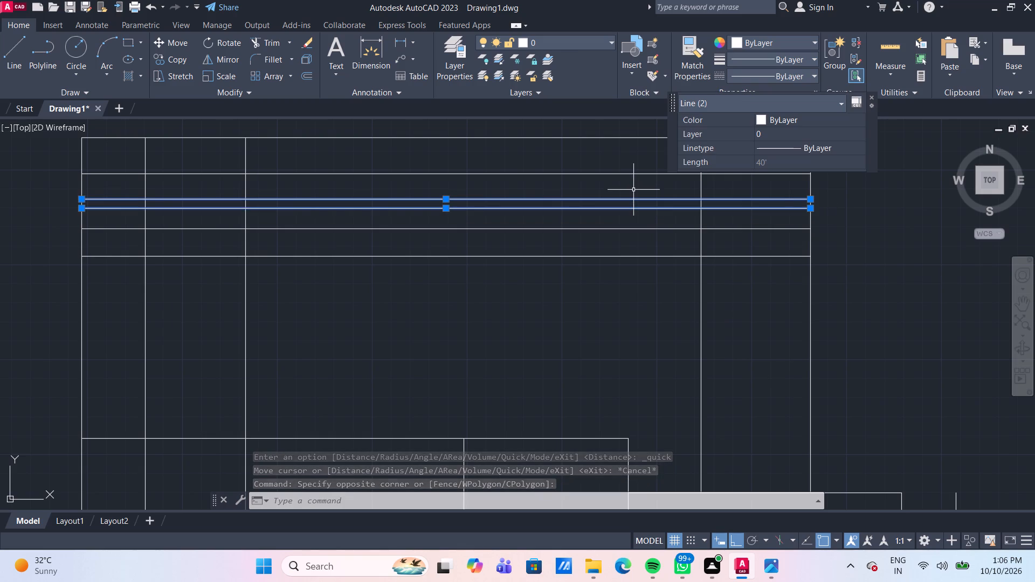
{"action": "key", "text": "Escape"}
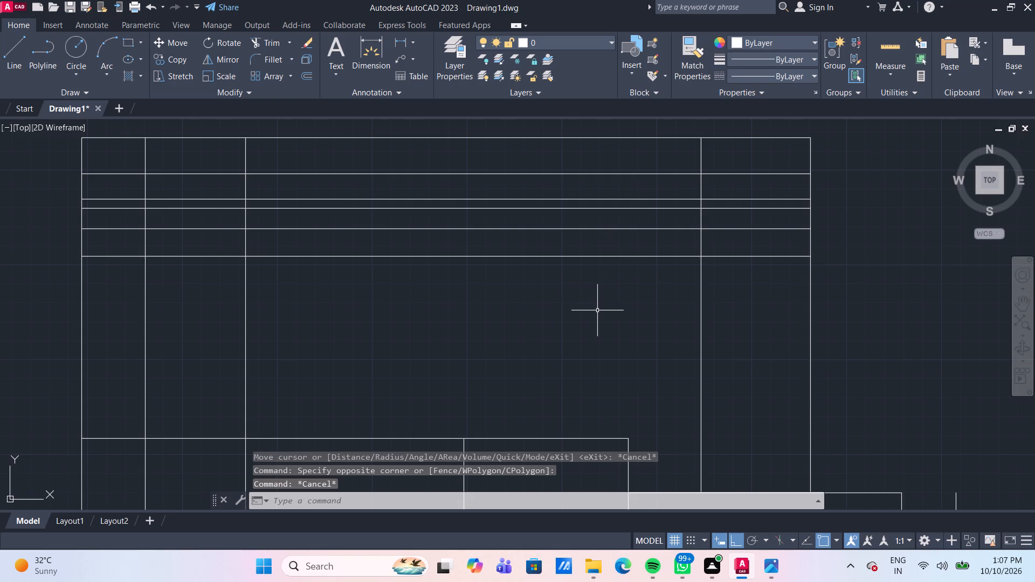
Trim all five band lines out of the upper block's two left strips and the upper three out of its right strip.
{"action": "type", "text": "TR"}
{"action": "key", "text": "space"}
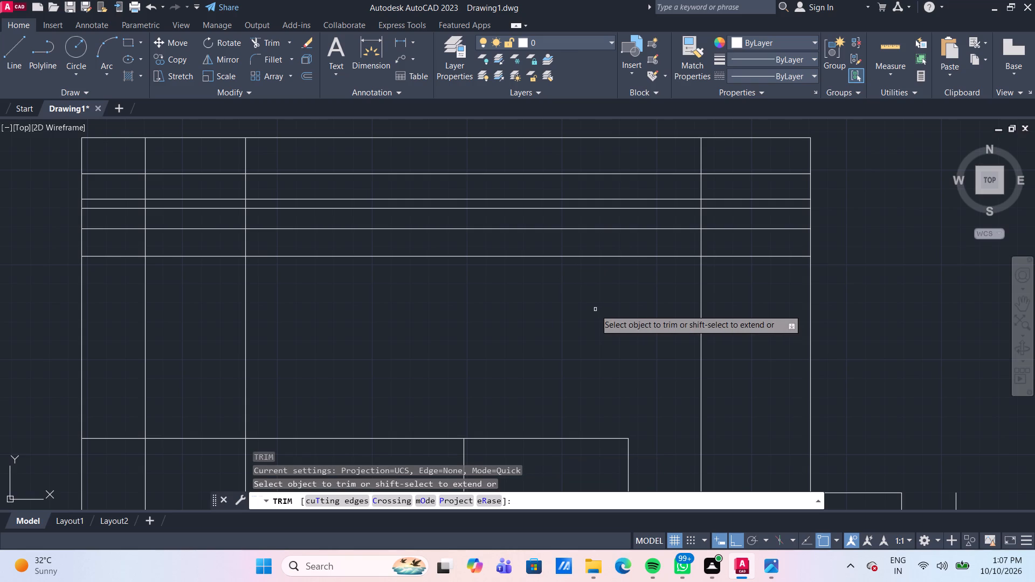
{"action": "left_click", "coordinate": [198, 161]}
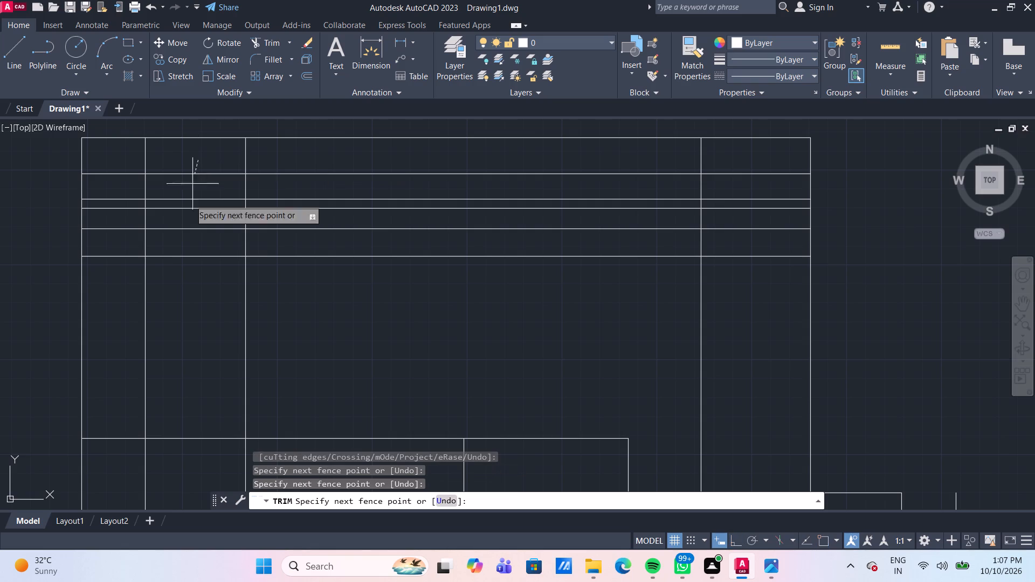
{"action": "left_click", "coordinate": [168, 293]}
{"action": "left_click", "coordinate": [95, 162]}
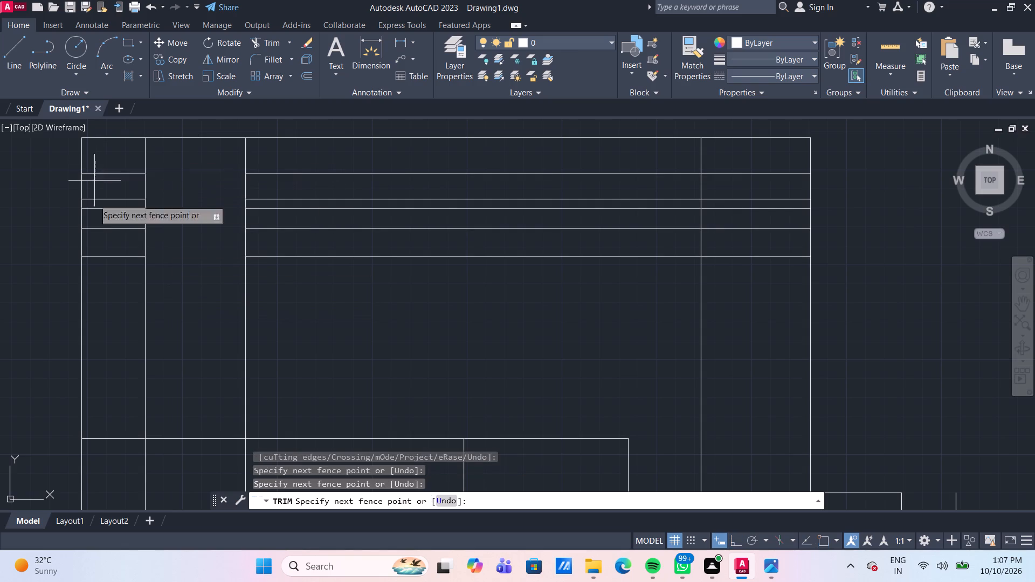
{"action": "left_click", "coordinate": [94, 293]}
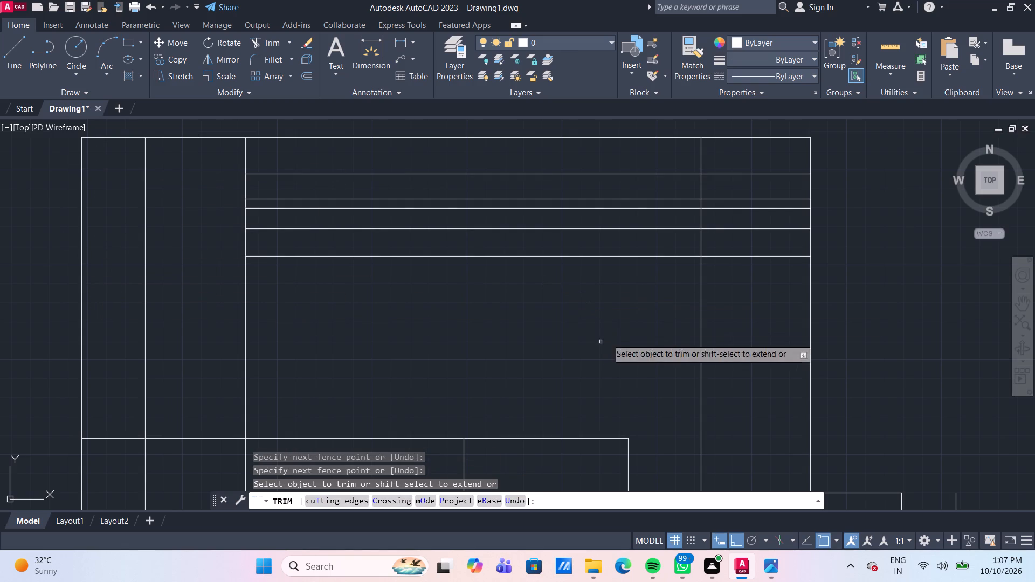
{"action": "left_click", "coordinate": [730, 162]}
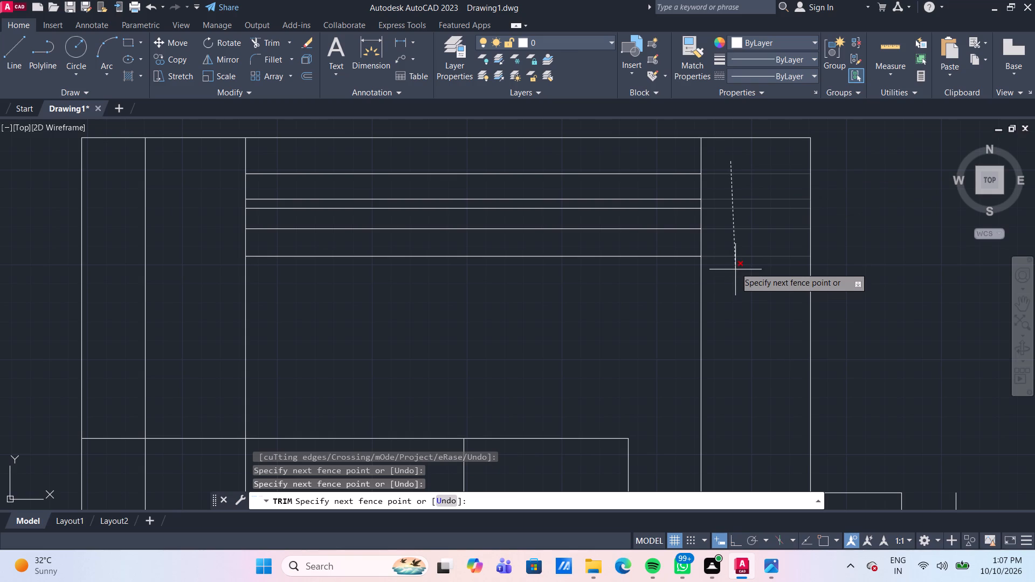
{"action": "left_click", "coordinate": [735, 217]}
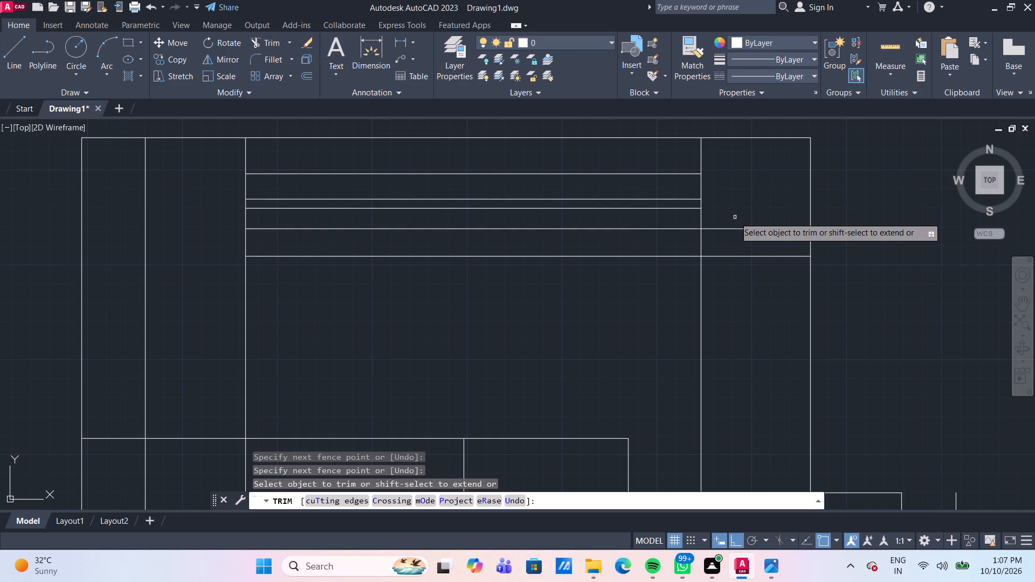
Trim the two inner vertical lines of the upper block above the highest band line.
{"action": "scroll", "coordinate": [734, 306], "scroll_direction": "down", "scroll_amount": 2}
{"action": "middle_click_drag", "start_coordinate": [740, 324], "coordinate": [682, 302]}
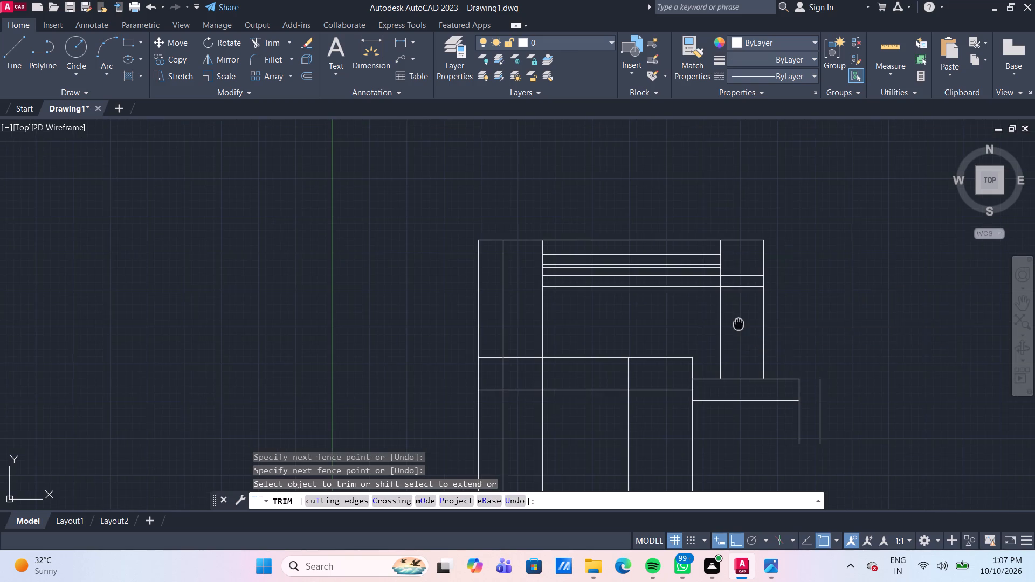
{"action": "middle_click_drag", "start_coordinate": [682, 302], "coordinate": [663, 294]}
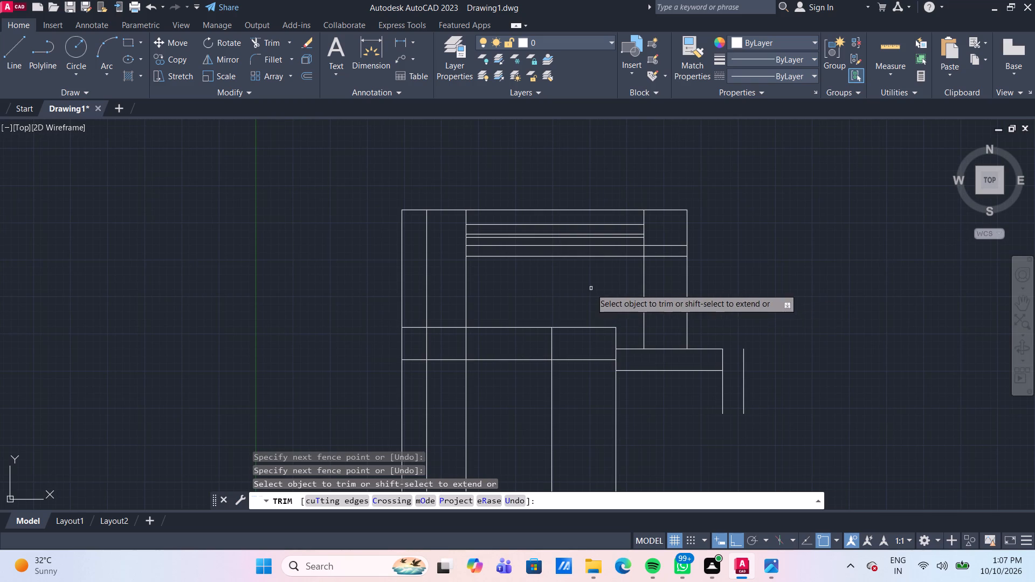
{"action": "scroll", "coordinate": [467, 206], "scroll_direction": "up", "scroll_amount": 1}
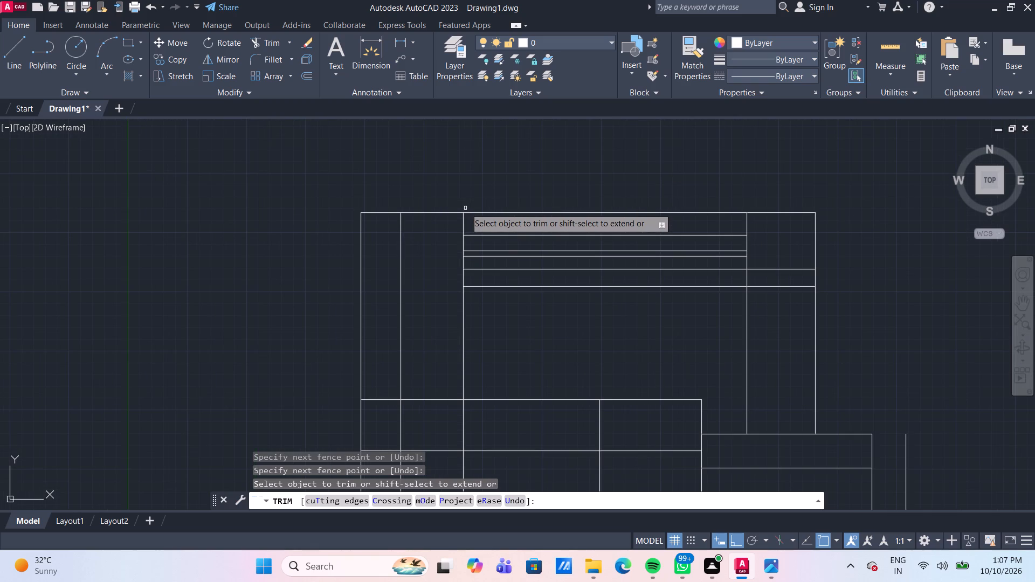
{"action": "scroll", "coordinate": [465, 208], "scroll_direction": "down", "scroll_amount": 1}
{"action": "left_click", "coordinate": [466, 217]}
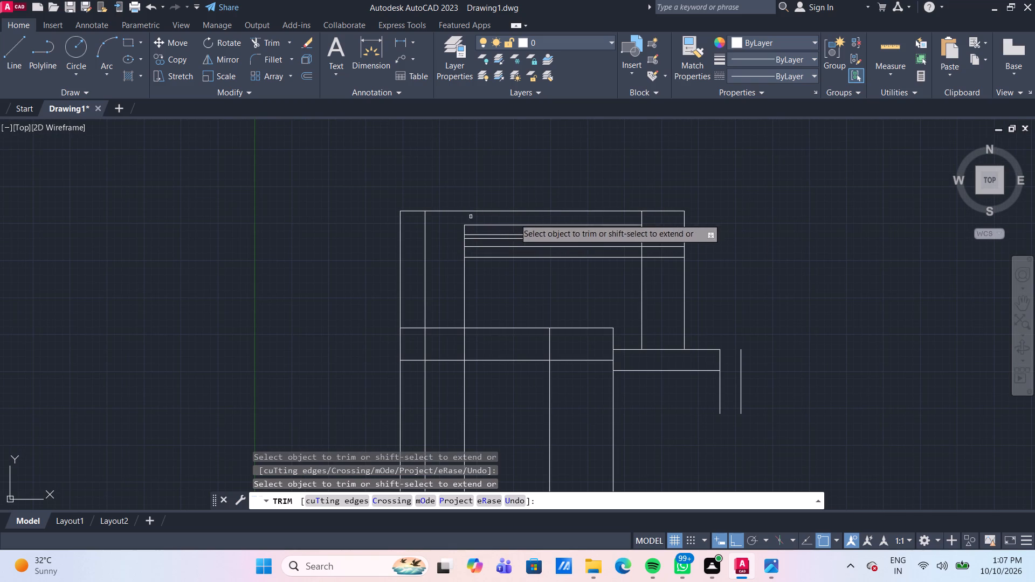
{"action": "left_click", "coordinate": [643, 218]}
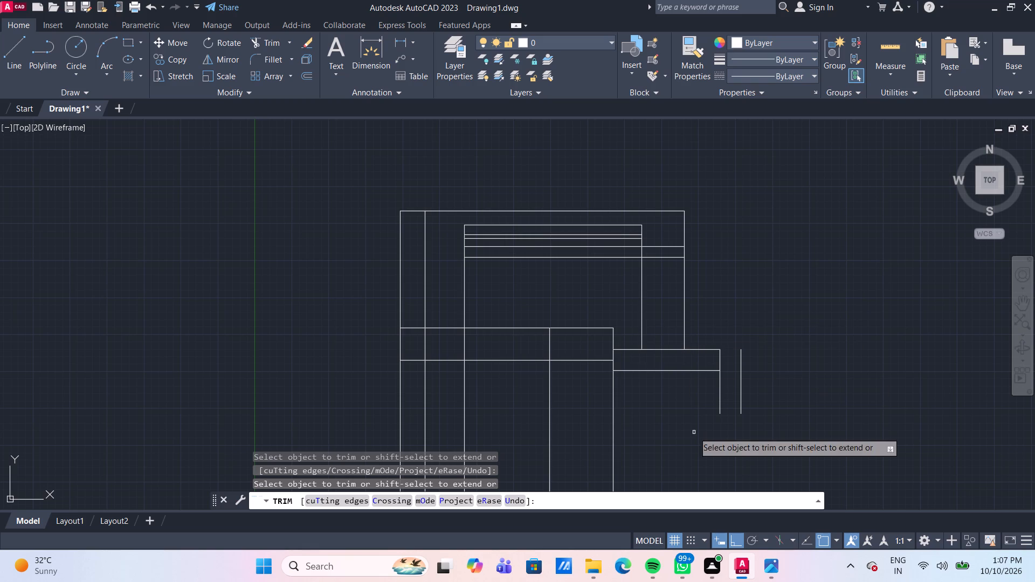
Extend the side projection's top line to its outer vertical and trim the inner vertical above the projection's lower line.
{"action": "middle_click_drag", "start_coordinate": [691, 414], "coordinate": [671, 361]}
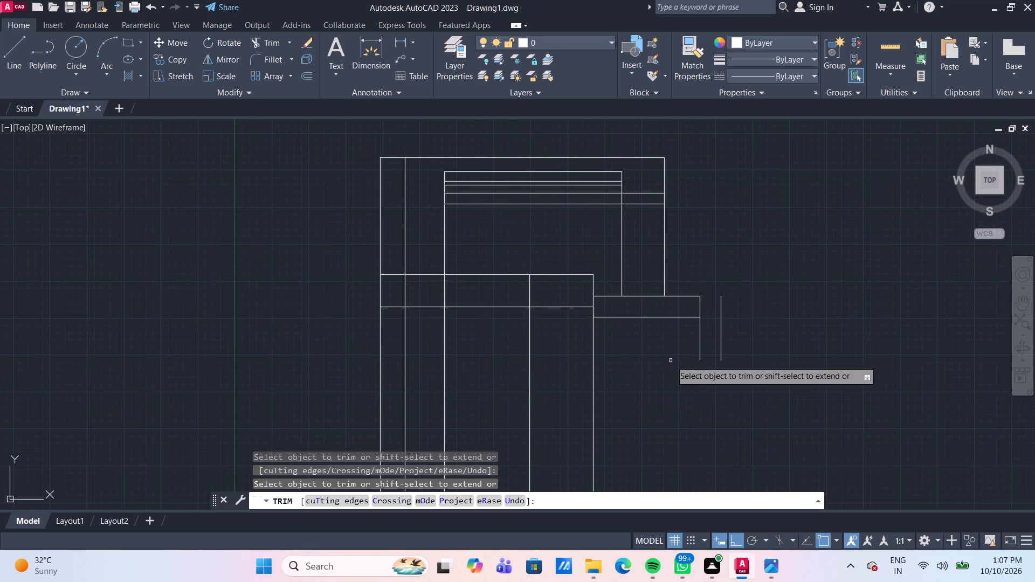
{"action": "left_click", "coordinate": [680, 295], "text": "shift"}
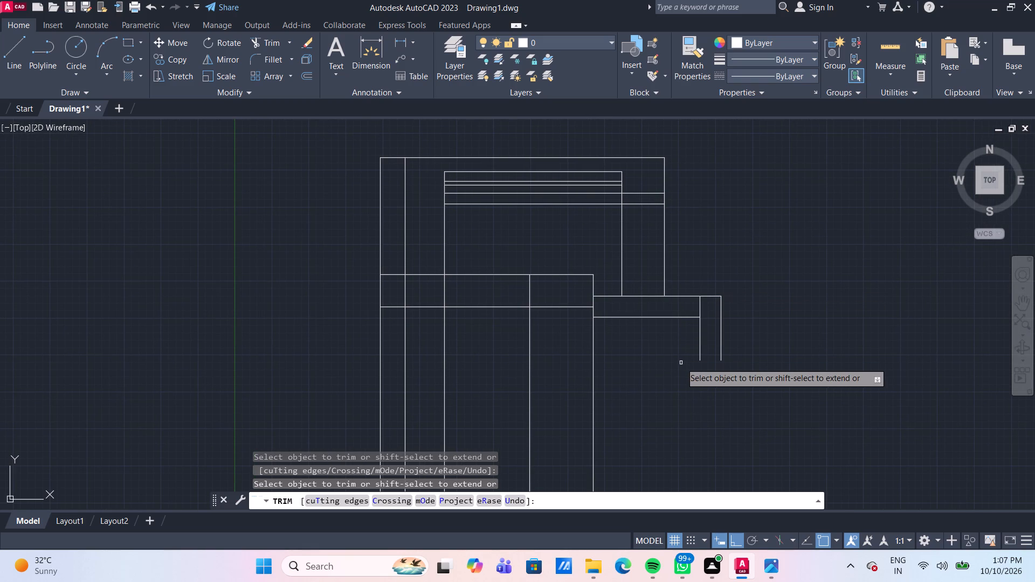
{"action": "left_click", "coordinate": [699, 303]}
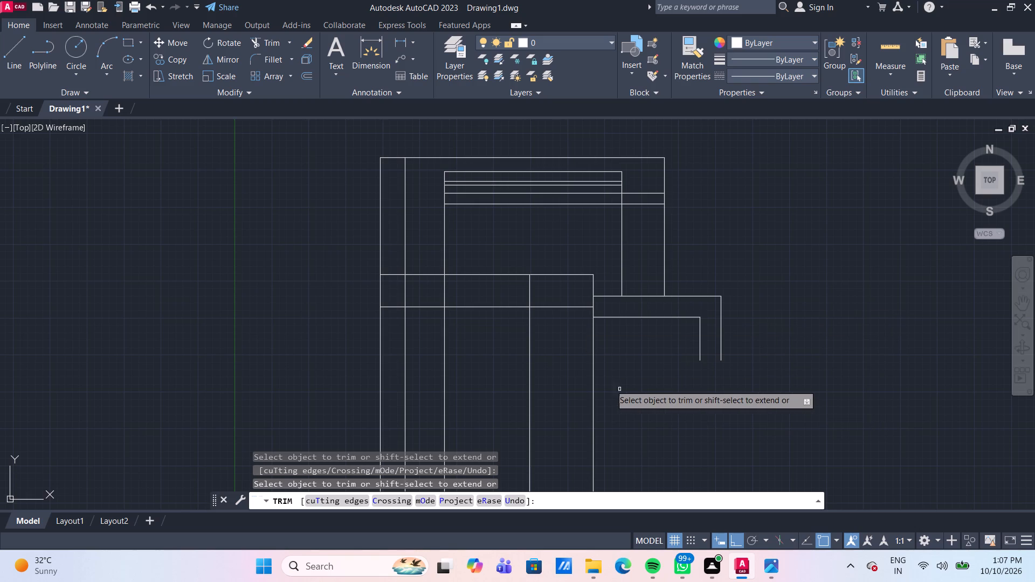
Trim the middle block's inner horizontal and vertical lines past their intersection to form a clean inner top-right corner.
{"action": "left_click", "coordinate": [561, 316]}
{"action": "left_click", "coordinate": [522, 285]}
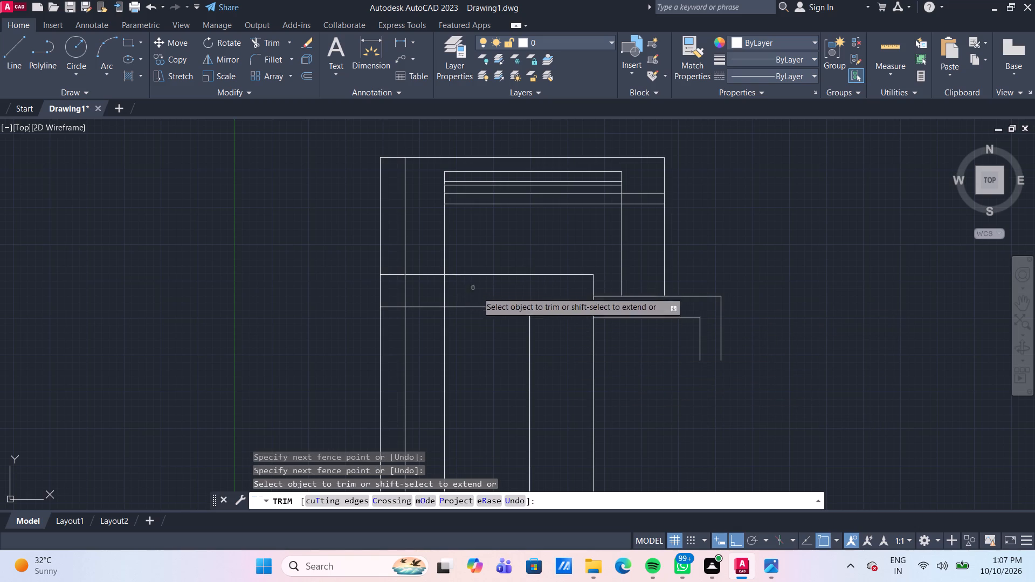
{"action": "scroll", "coordinate": [479, 371], "scroll_direction": "down", "scroll_amount": 1}
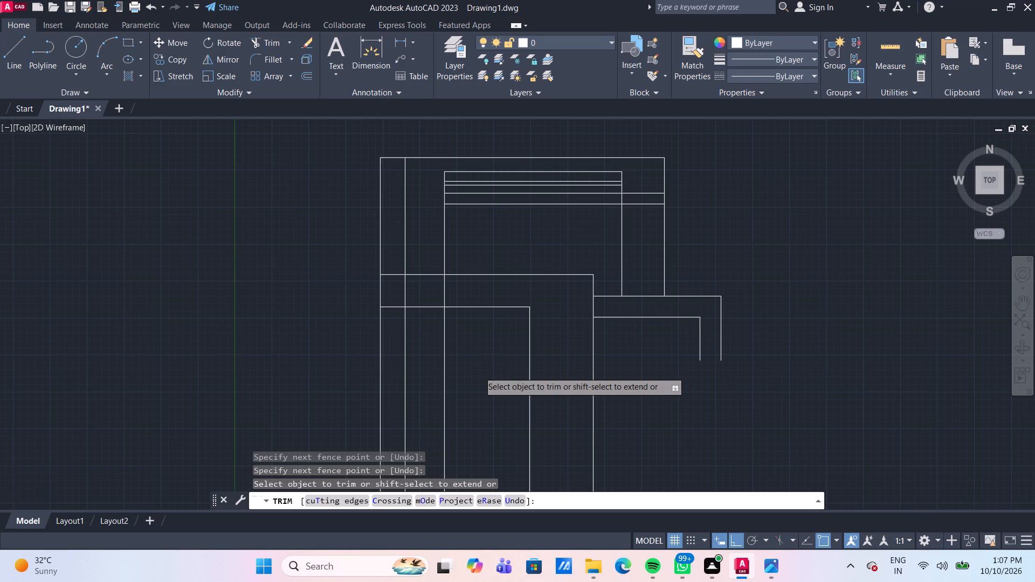
{"action": "middle_click_drag", "start_coordinate": [483, 370], "coordinate": [541, 265]}
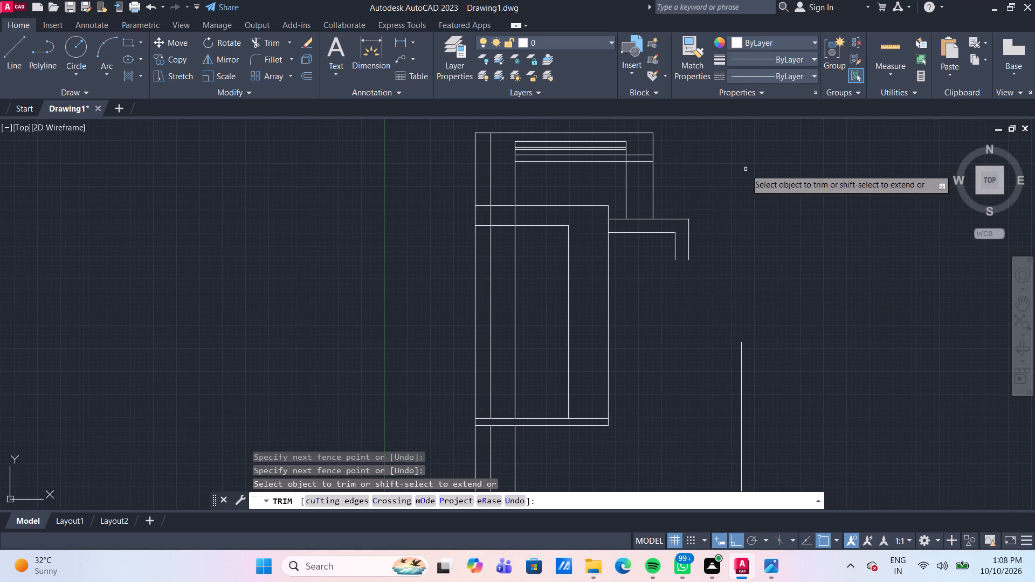
{"action": "middle_click_drag", "start_coordinate": [726, 175], "coordinate": [606, 250]}
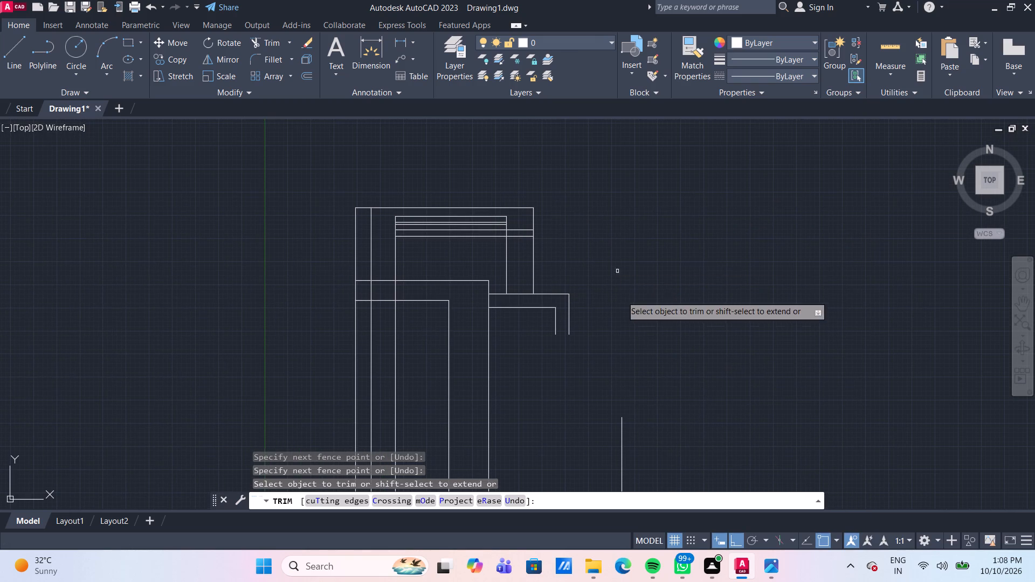
{"action": "key", "text": "Escape"}
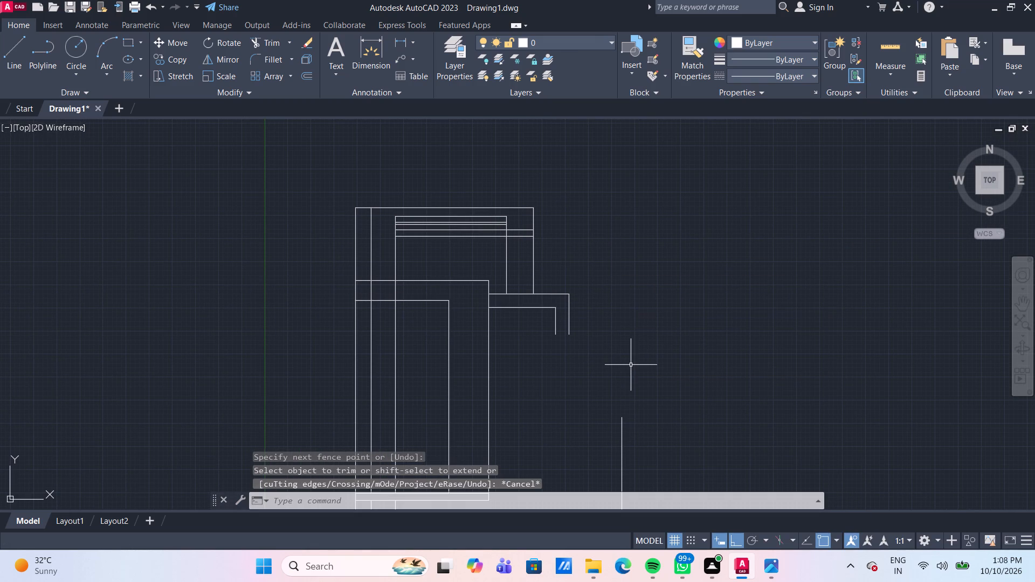
Stretch the top end of the separate far-right vertical line about 57' straight up, above the upper block's top line.
{"action": "scroll", "coordinate": [631, 365], "scroll_direction": "down", "scroll_amount": 1}
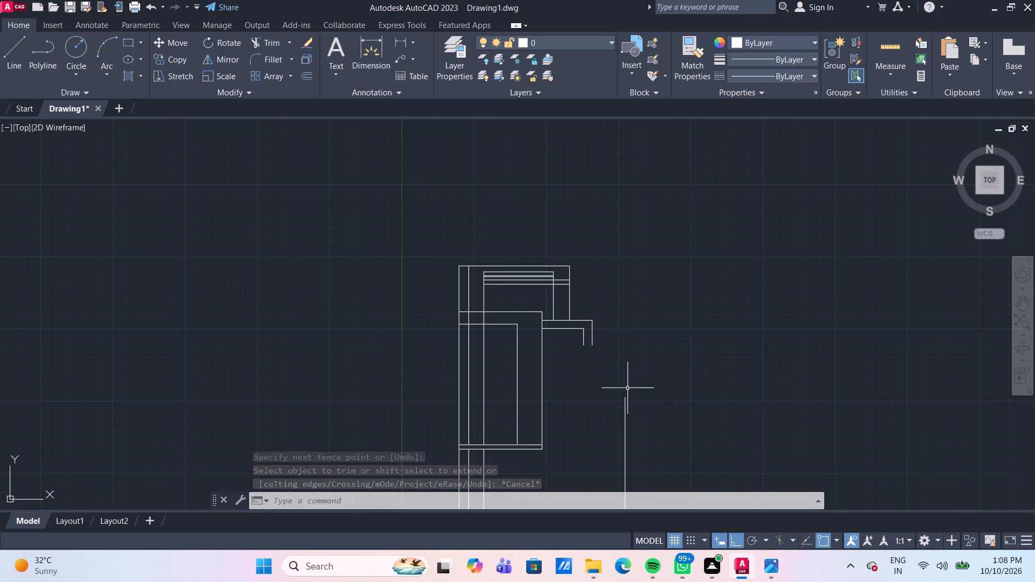
{"action": "scroll", "coordinate": [626, 375], "scroll_direction": "up", "scroll_amount": 1}
{"action": "middle_click_drag", "start_coordinate": [626, 375], "coordinate": [619, 361]}
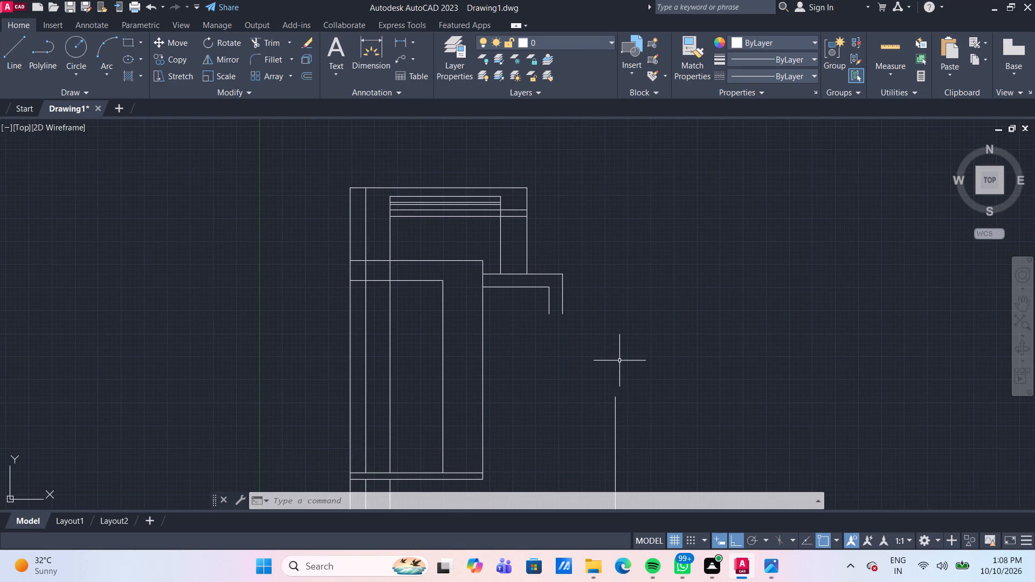
{"action": "left_click", "coordinate": [615, 426]}
{"action": "left_click", "coordinate": [615, 394]}
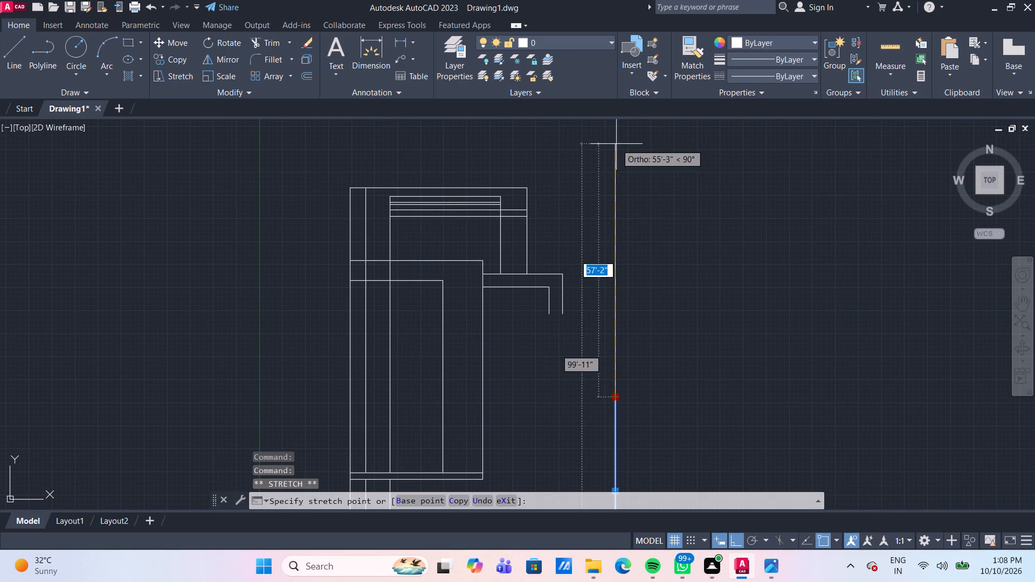
{"action": "left_click", "coordinate": [616, 144]}
{"action": "key", "text": "Escape"}
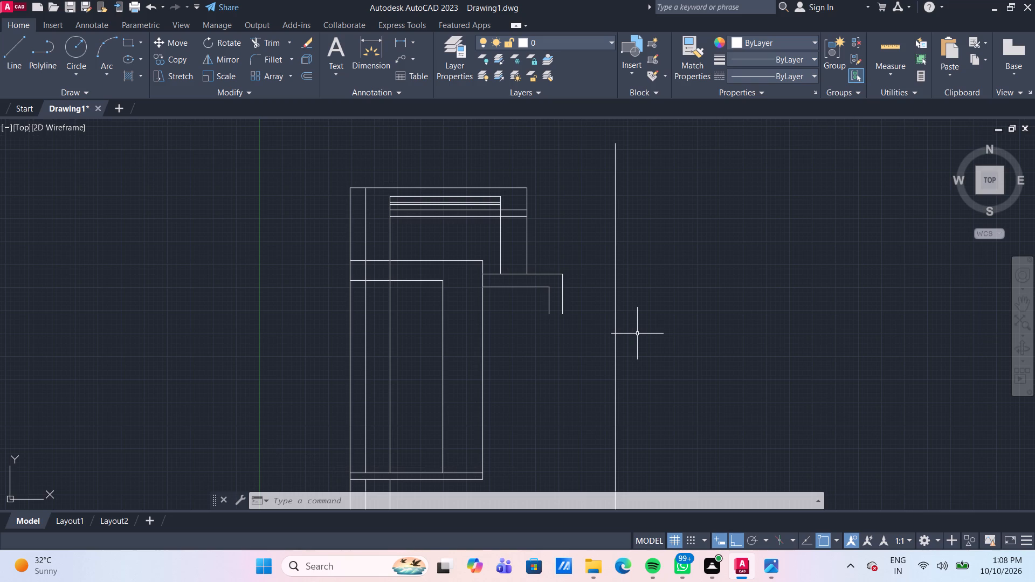
Draw a horizontal line about 50' long from the midpoint of the middle block's right edge, crossing the tall far-right vertical.
{"action": "scroll", "coordinate": [637, 334], "scroll_direction": "down", "scroll_amount": 2}
{"action": "scroll", "coordinate": [638, 342], "scroll_direction": "up", "scroll_amount": 2}
{"action": "middle_click_drag", "start_coordinate": [638, 342], "coordinate": [622, 310]}
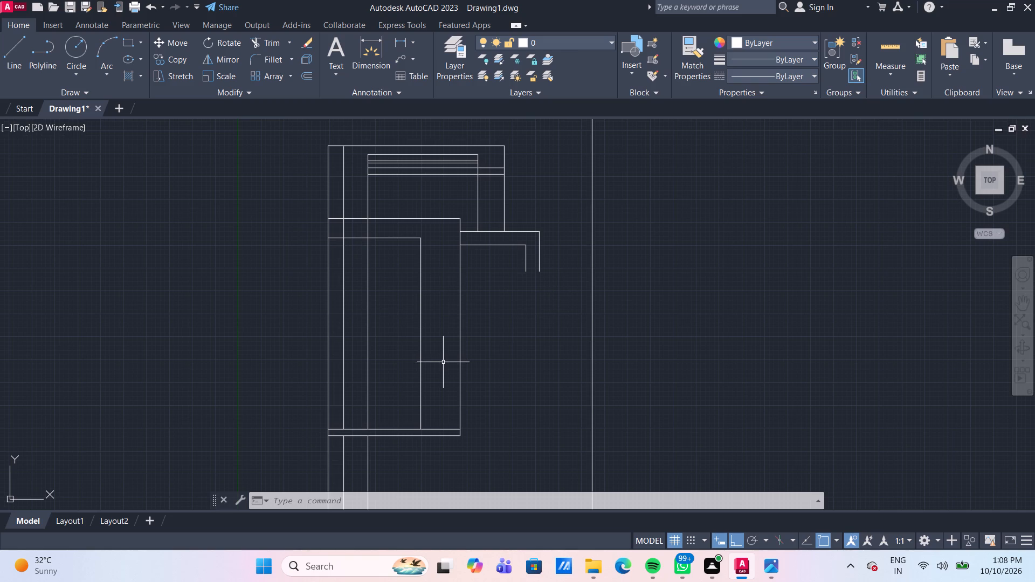
{"action": "type", "text": "L"}
{"action": "key", "text": "space"}
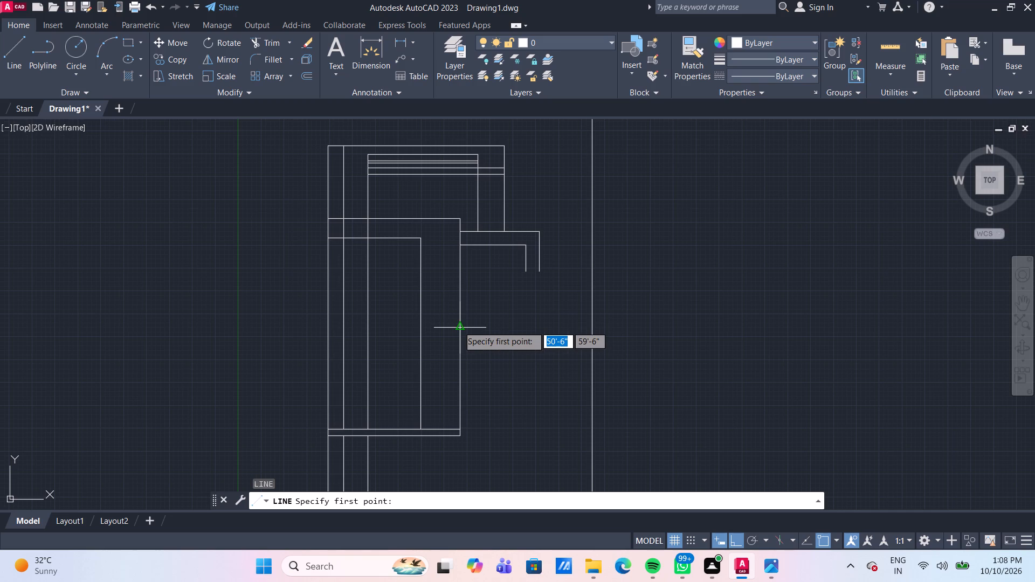
{"action": "left_click", "coordinate": [458, 326]}
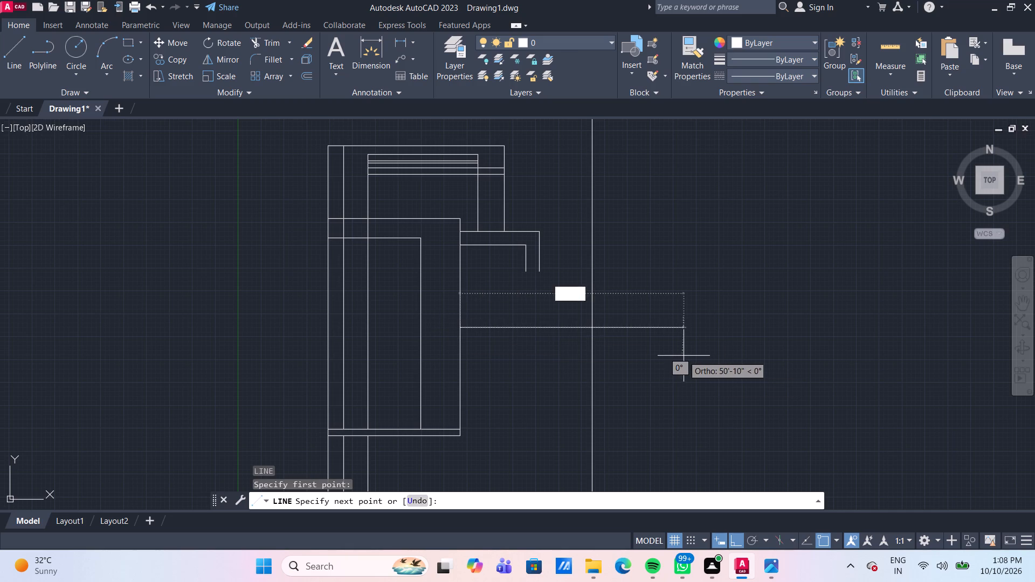
{"action": "left_click", "coordinate": [677, 354]}
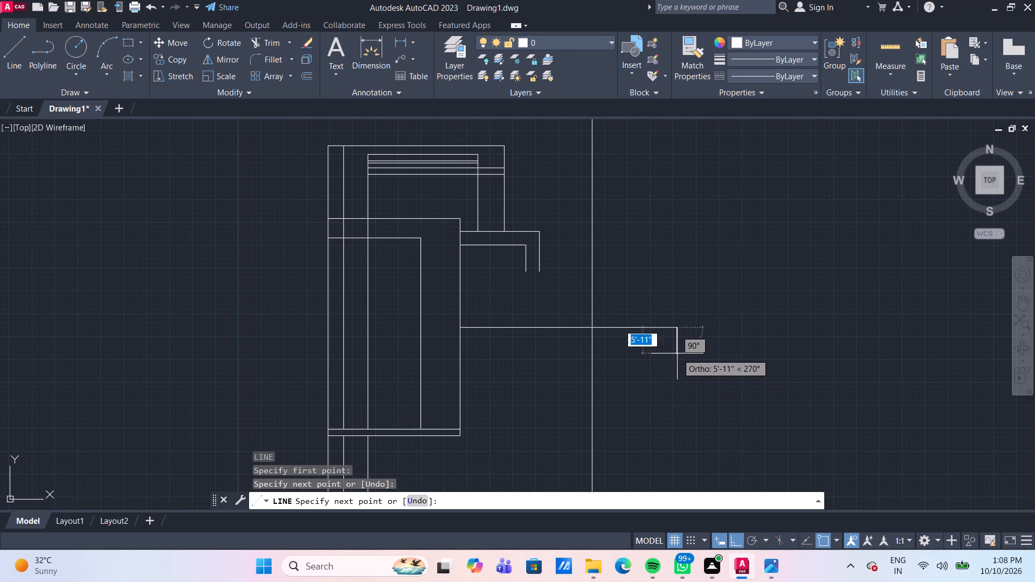
{"action": "key", "text": "Escape"}
Offset the long horizontal line from the middle block's right edge 7' upward and 7' downward.
{"action": "type", "text": "O"}
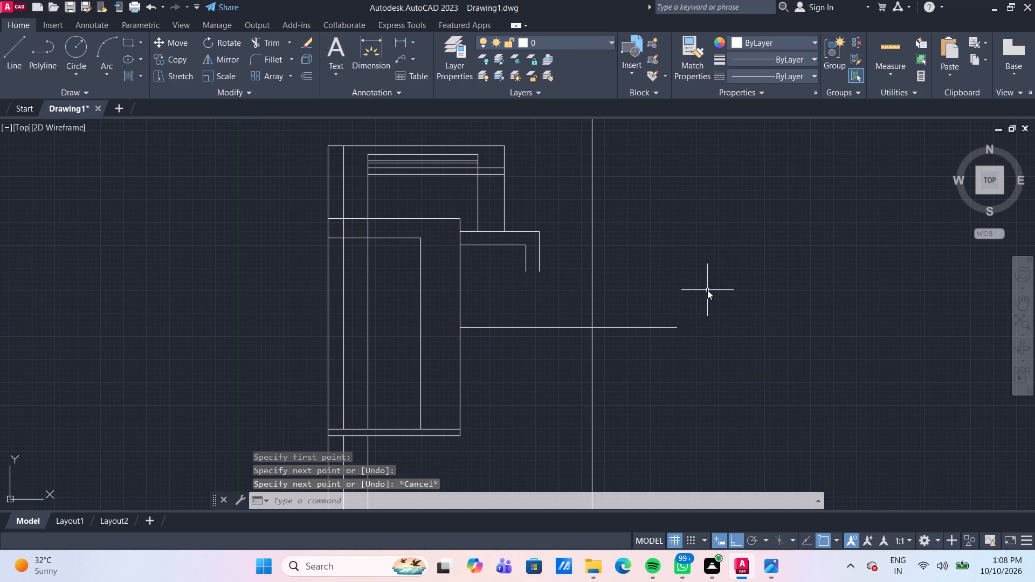
{"action": "key", "text": "space"}
{"action": "key", "text": "space"}
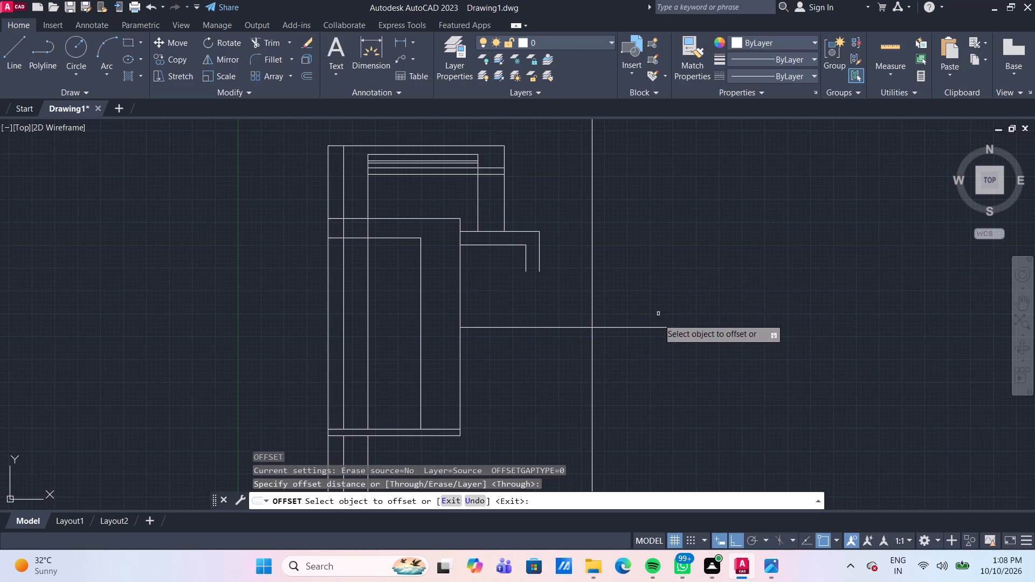
{"action": "left_click", "coordinate": [654, 329]}
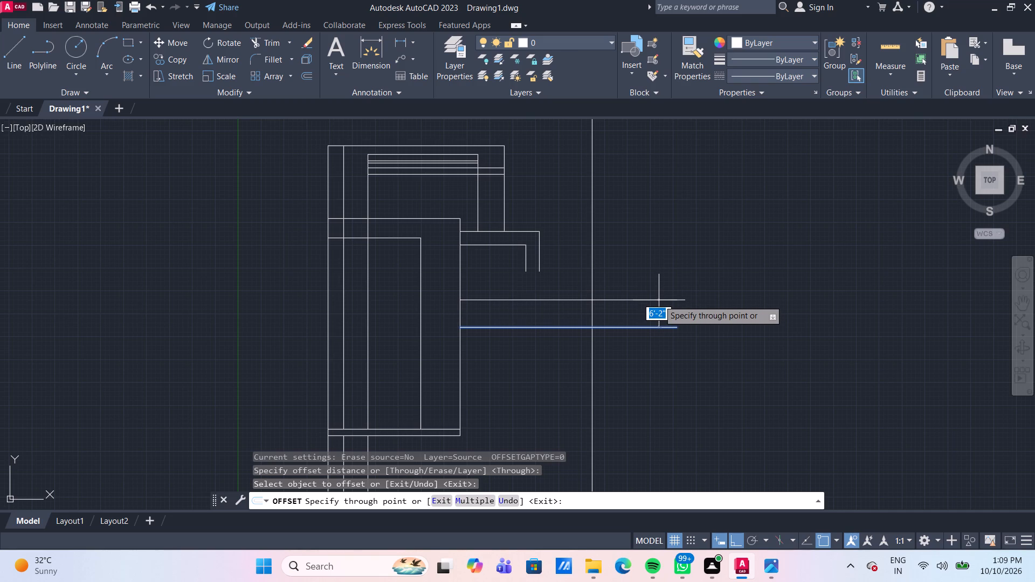
{"action": "type", "text": "7'"}
{"action": "key", "text": "space"}
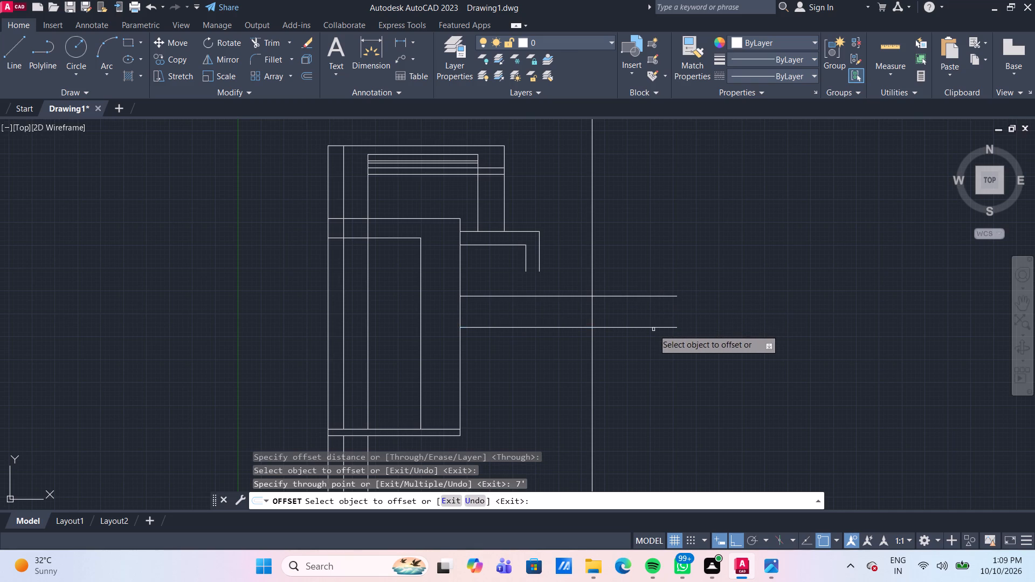
{"action": "left_click", "coordinate": [653, 329]}
{"action": "type", "text": "7'"}
{"action": "key", "text": "space"}
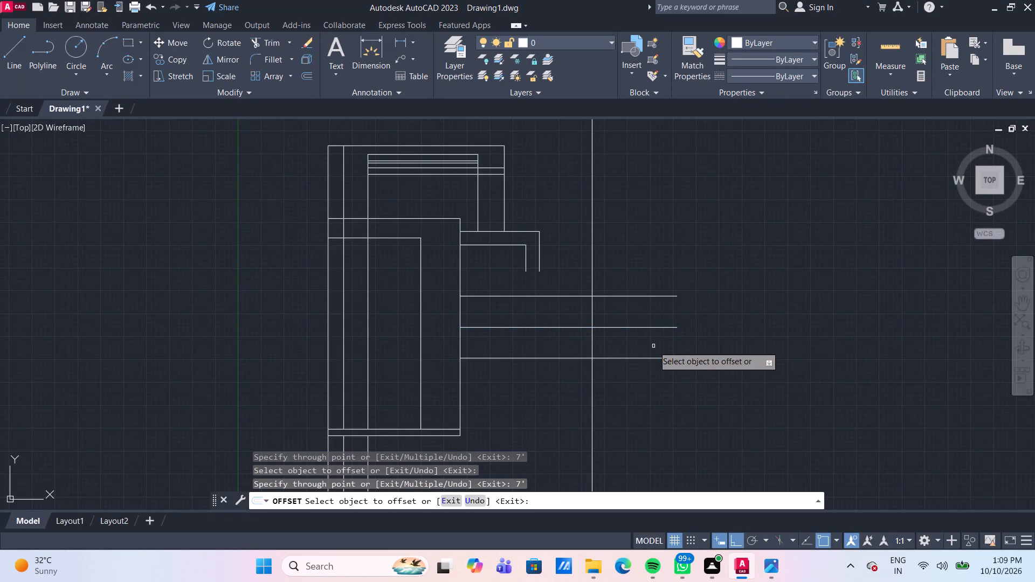
Offset the lower of the three long horizontal lines 10' downward.
{"action": "middle_click_drag", "start_coordinate": [653, 346], "coordinate": [666, 281]}
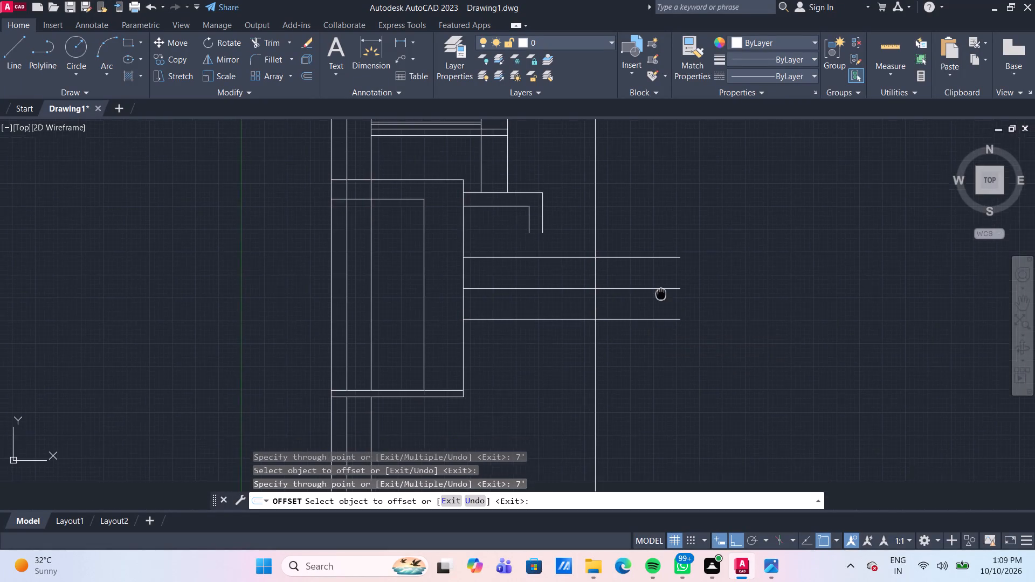
{"action": "middle_click_drag", "start_coordinate": [666, 281], "coordinate": [668, 273]}
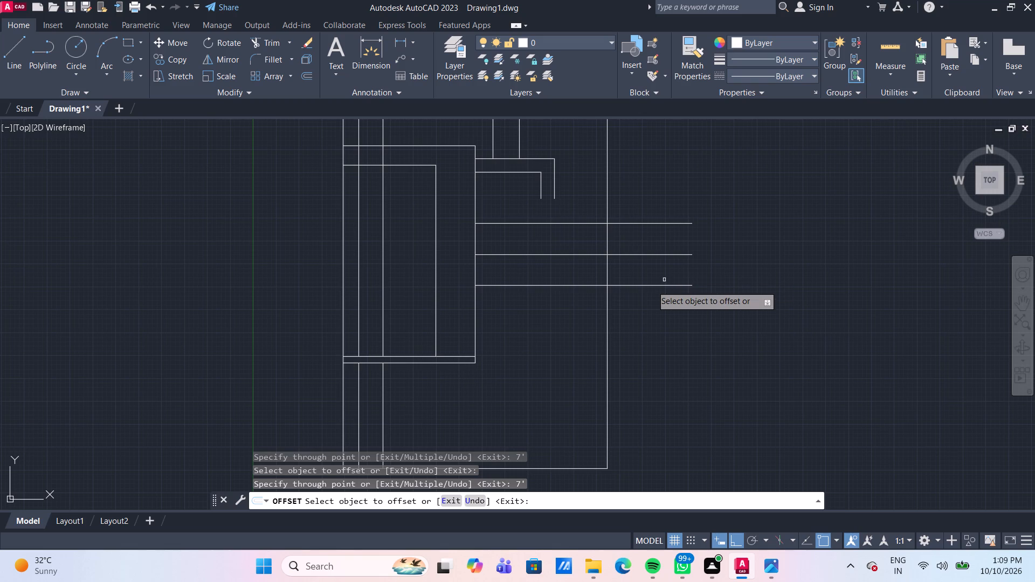
{"action": "left_click", "coordinate": [650, 287]}
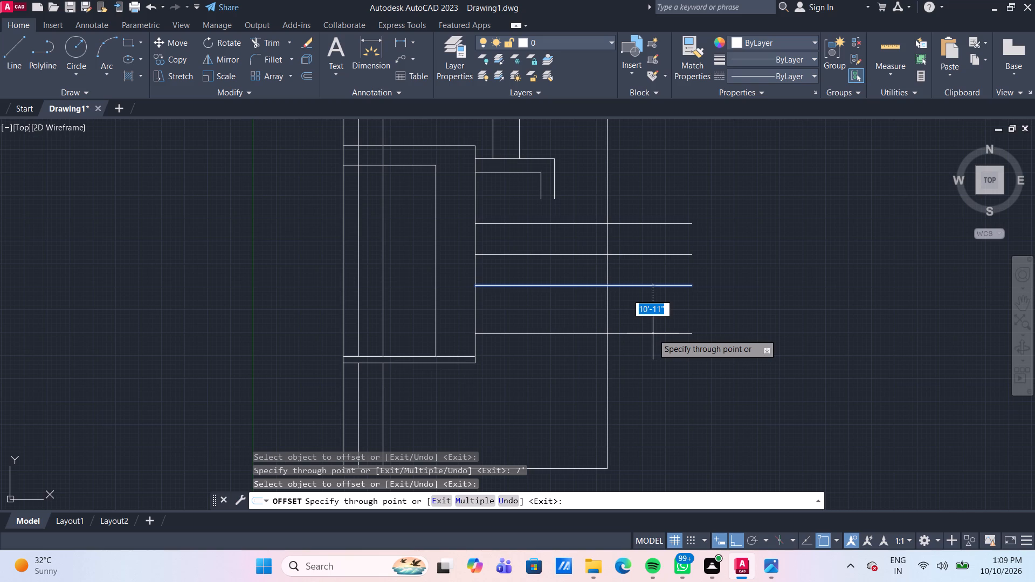
{"action": "type", "text": "10"}
{"action": "type", "text": "'"}
{"action": "key", "text": "space"}
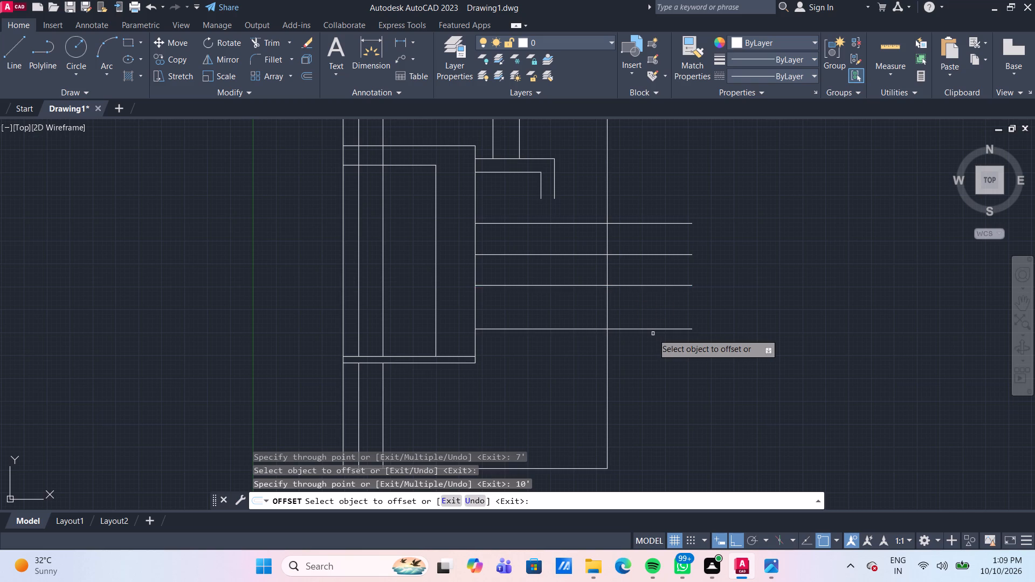
{"action": "key", "text": "Escape"}
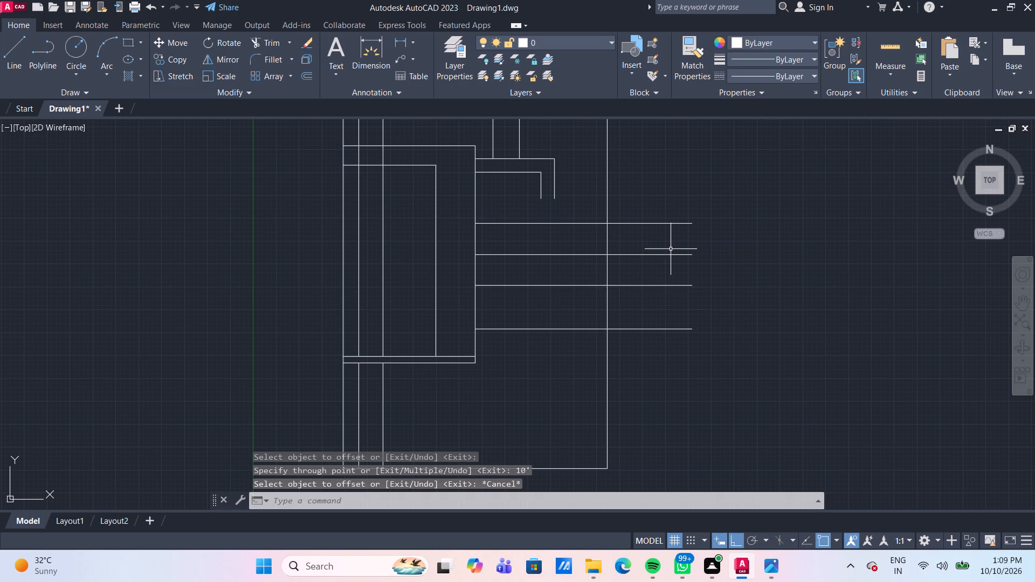
Delete the original long horizontal line midway between the two 7' offset copies.
{"action": "left_click", "coordinate": [672, 255]}
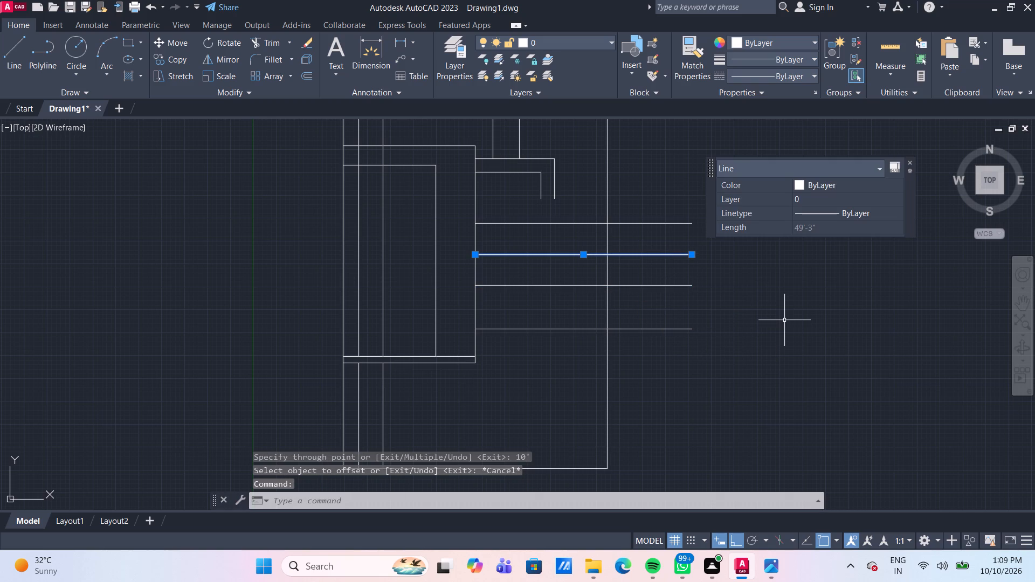
{"action": "key", "text": "Delete"}
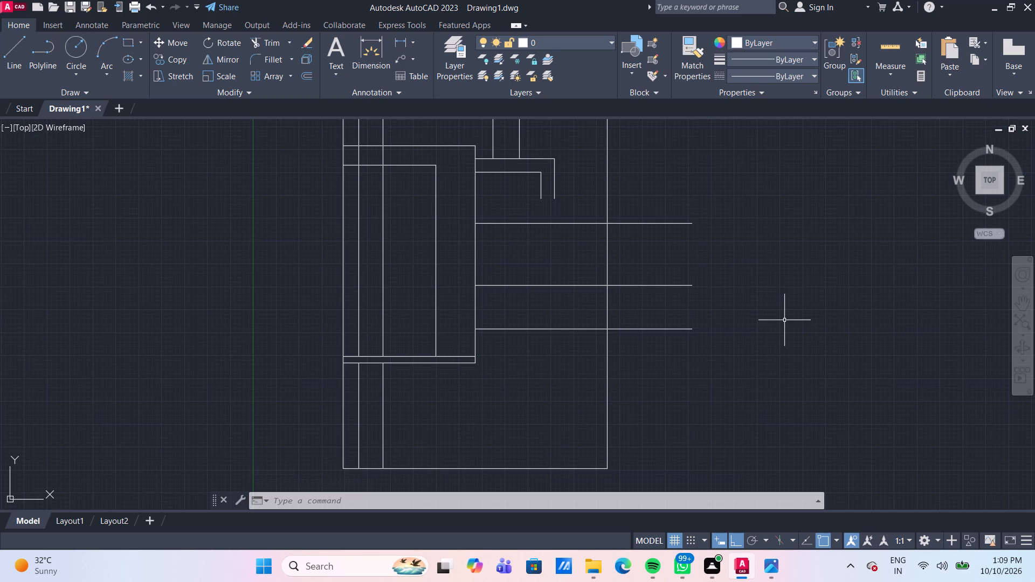
Measure the gap between the side projection's outer vertical and the tall far-right vertical.
{"action": "middle_click_drag", "start_coordinate": [571, 190], "coordinate": [574, 191]}
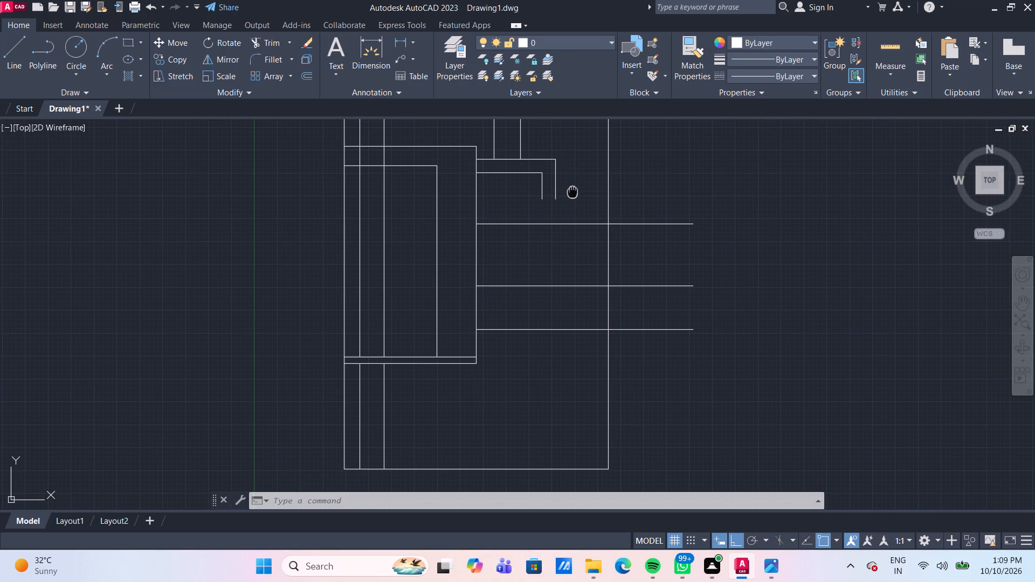
{"action": "middle_click_drag", "start_coordinate": [574, 191], "coordinate": [548, 232]}
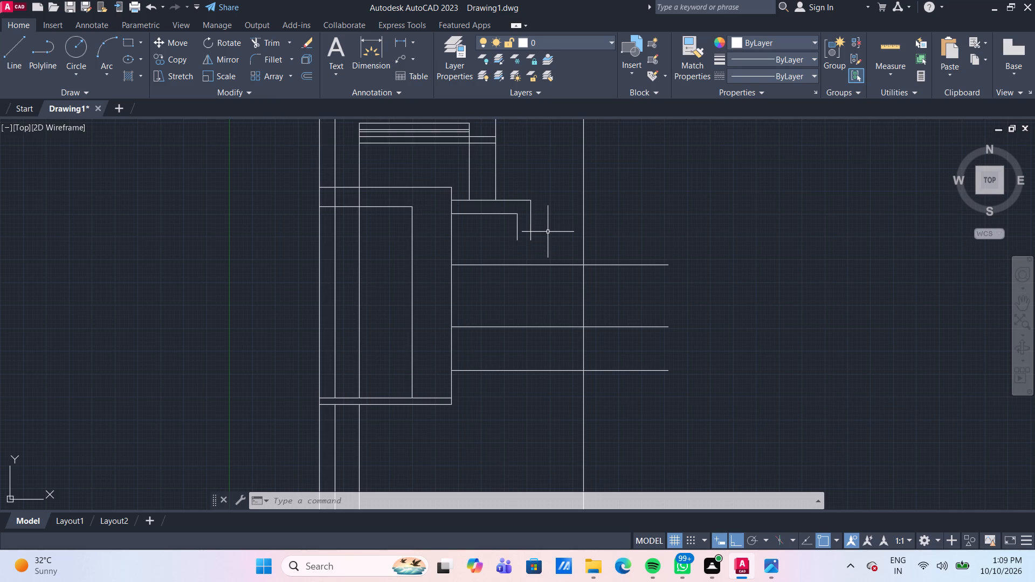
{"action": "left_click", "coordinate": [890, 51]}
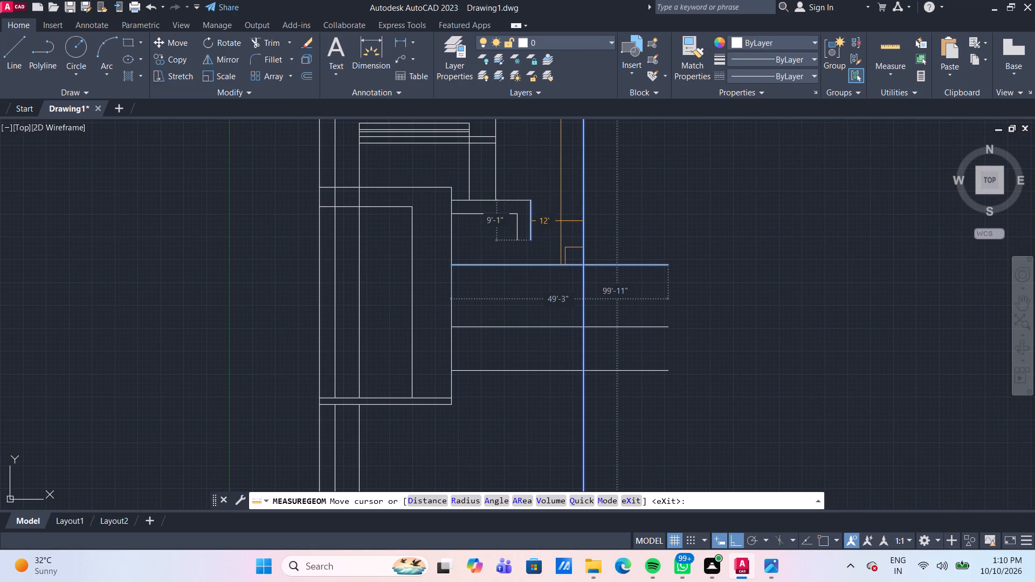
{"action": "key", "text": "Escape"}
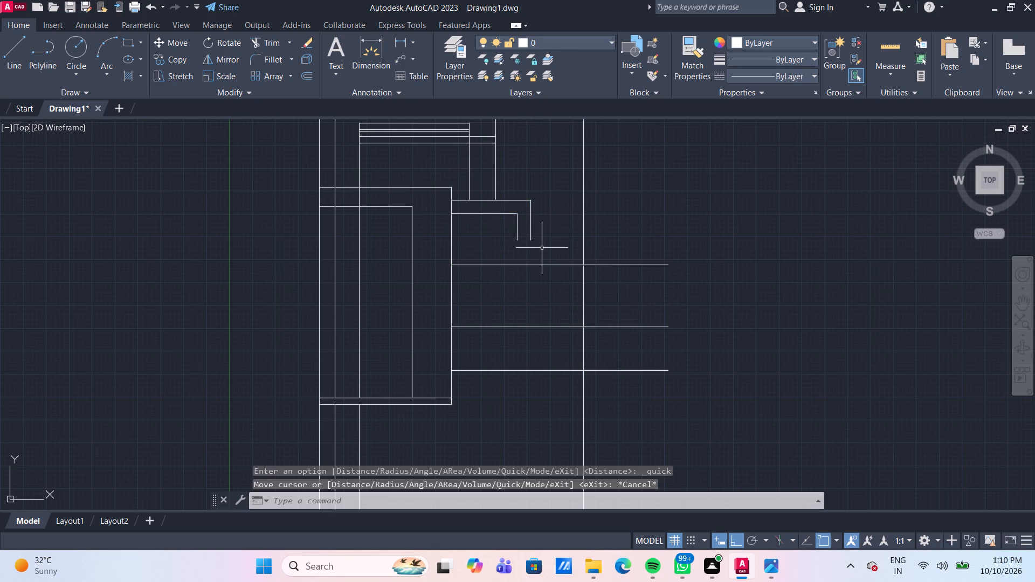
Move the side projection's two short verticals 2' to the right, away from the middle block.
{"action": "left_click_drag", "start_coordinate": [539, 246], "coordinate": [529, 239]}
{"action": "left_click", "coordinate": [509, 231]}
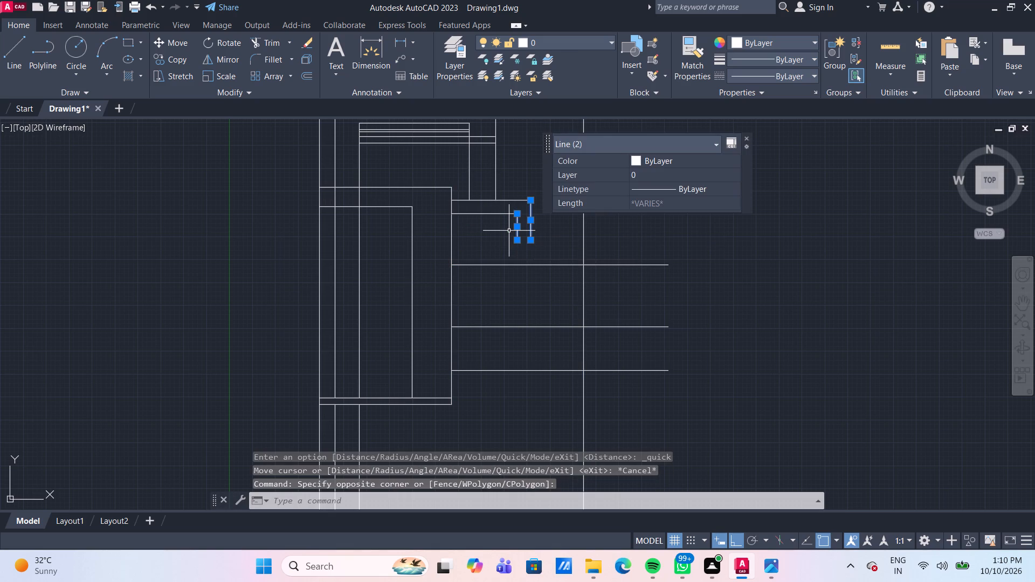
{"action": "type", "text": "M"}
{"action": "key", "text": "space"}
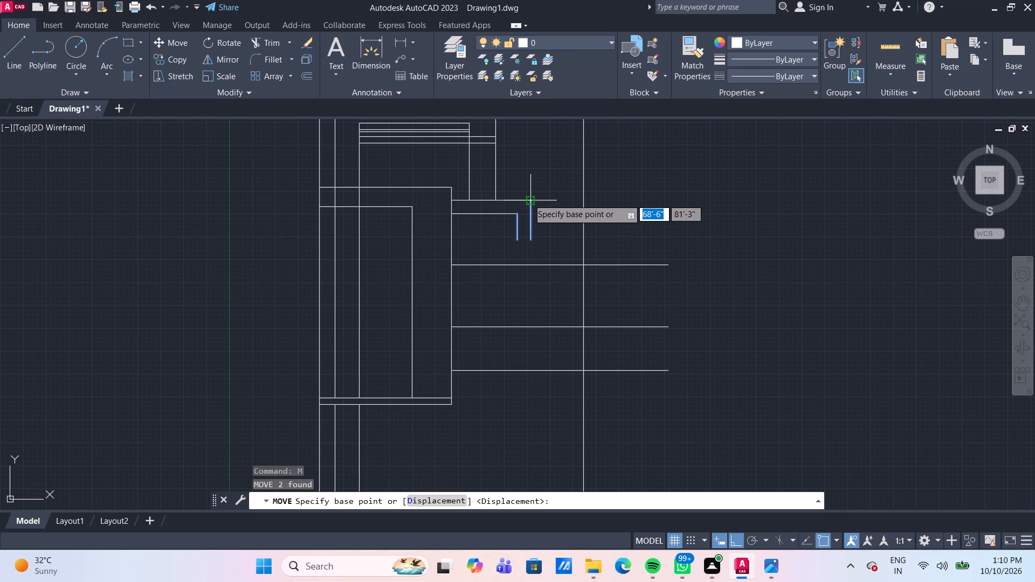
{"action": "left_click", "coordinate": [527, 203]}
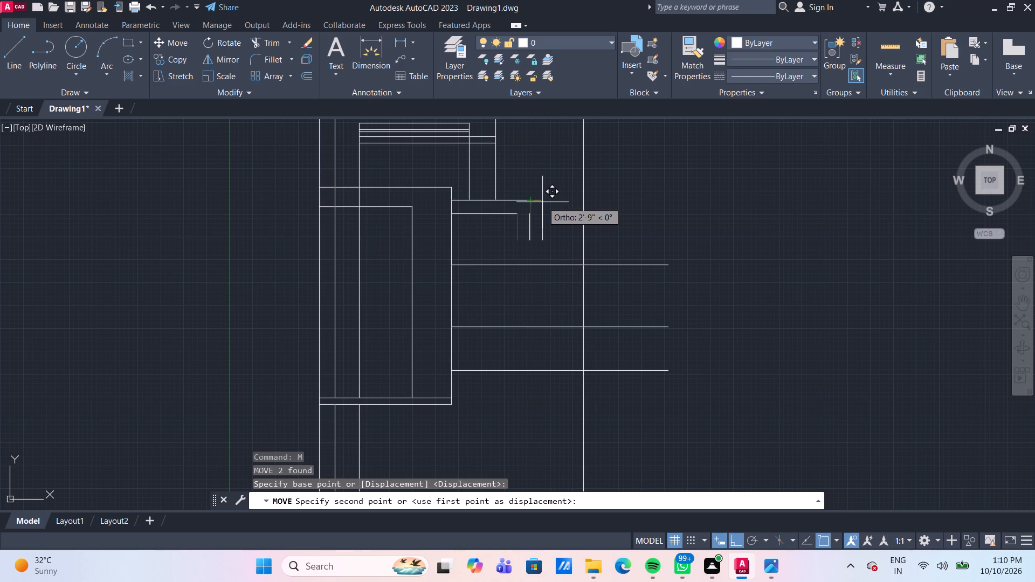
{"action": "type", "text": "2'"}
{"action": "key", "text": "space"}
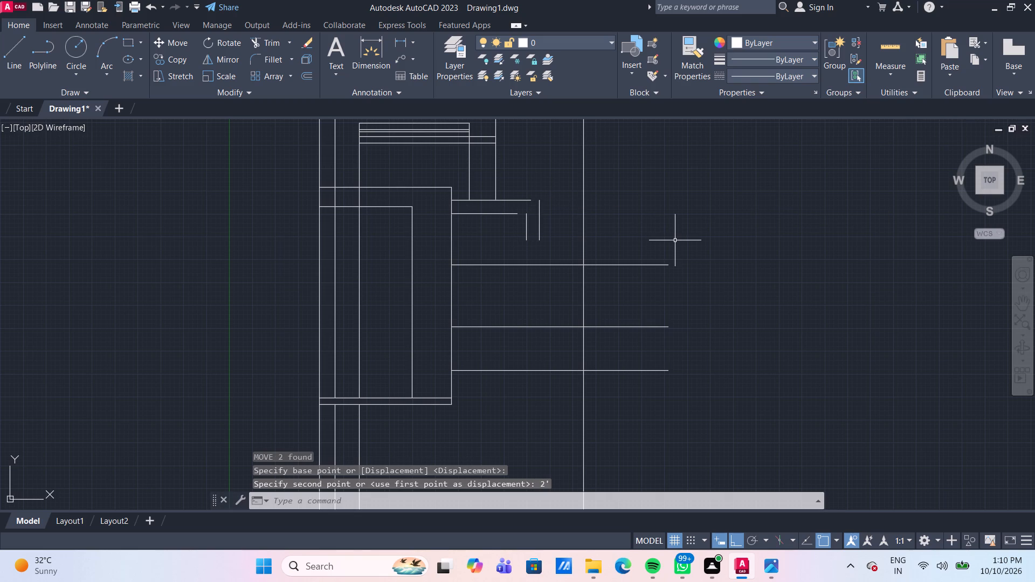
Move the side projection's two short verticals 1' back to the left, toward the middle block.
{"action": "left_click_drag", "start_coordinate": [548, 227], "coordinate": [534, 223]}
{"action": "left_click", "coordinate": [507, 224]}
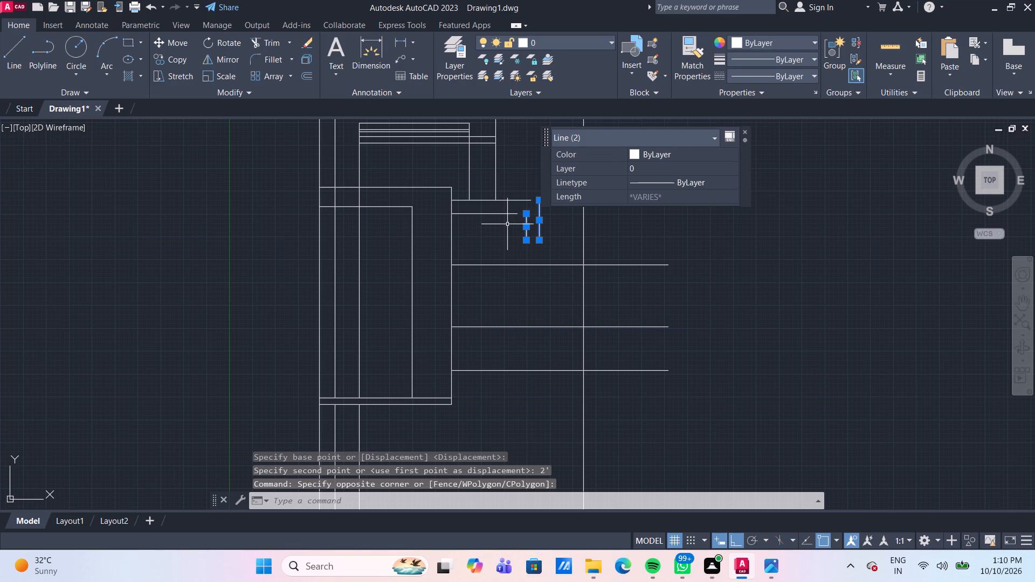
{"action": "type", "text": "M"}
{"action": "key", "text": "space"}
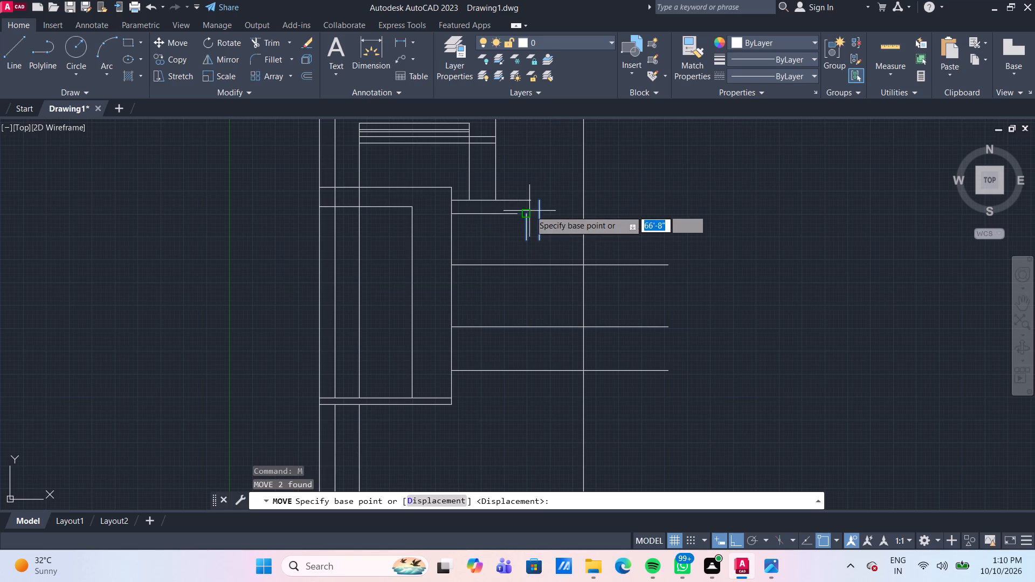
{"action": "left_click", "coordinate": [529, 211]}
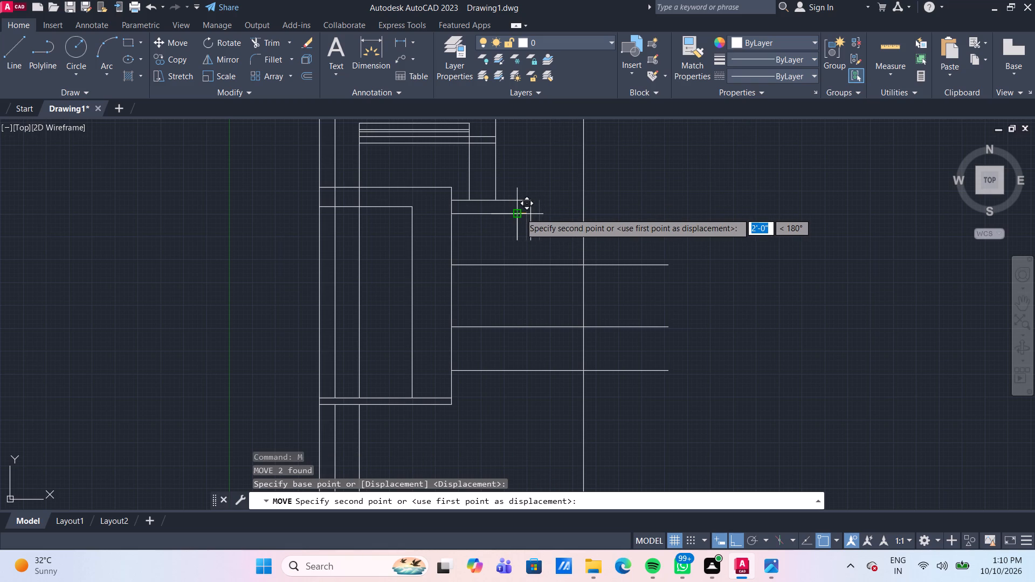
{"action": "type", "text": "1'"}
{"action": "key", "text": "space"}
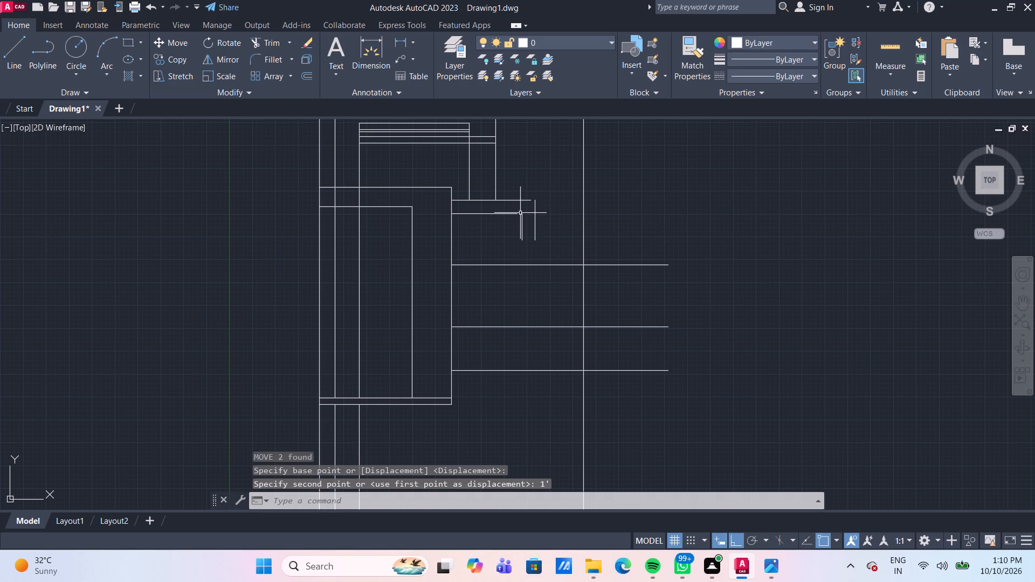
Extend the side projection's two horizontal lines to meet its moved inner and outer verticals.
{"action": "key", "text": "Escape"}
{"action": "type", "text": "TR"}
{"action": "key", "text": "space"}
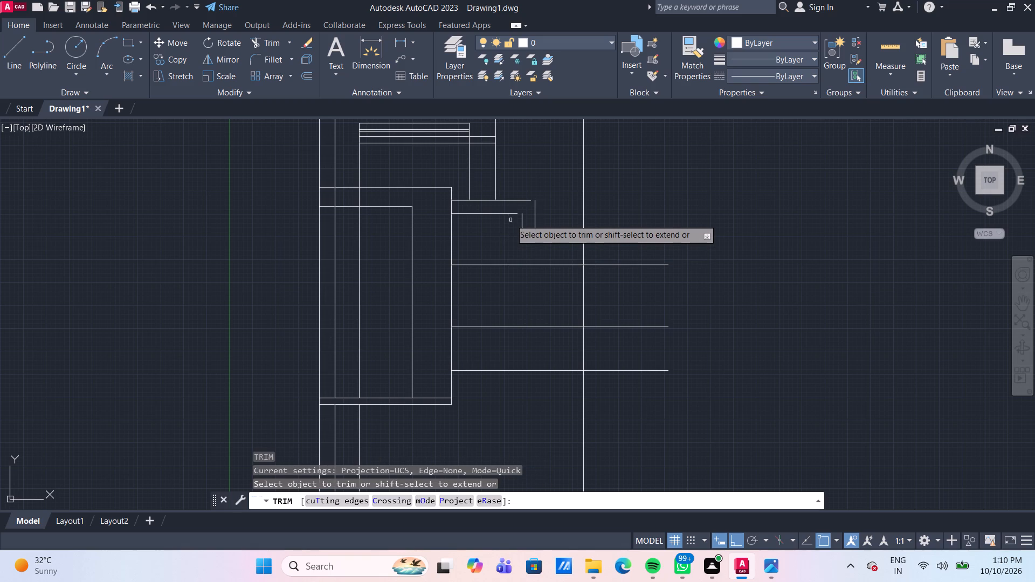
{"action": "left_click", "coordinate": [510, 215], "text": "shift"}
{"action": "left_click", "coordinate": [518, 199], "text": "shift"}
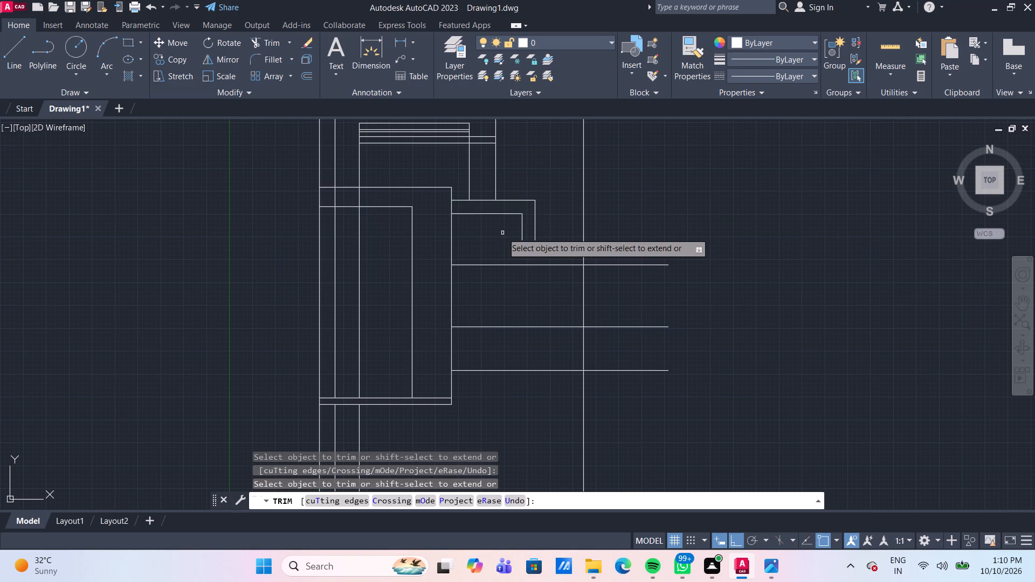
Extend the side projection's two verticals down across the long horizontals to the lowest one.
{"action": "left_click_drag", "start_coordinate": [503, 232], "coordinate": [521, 230], "text": "shift"}
{"action": "left_click", "coordinate": [554, 226], "text": "shift"}
{"action": "left_click", "coordinate": [501, 233], "text": "shift"}
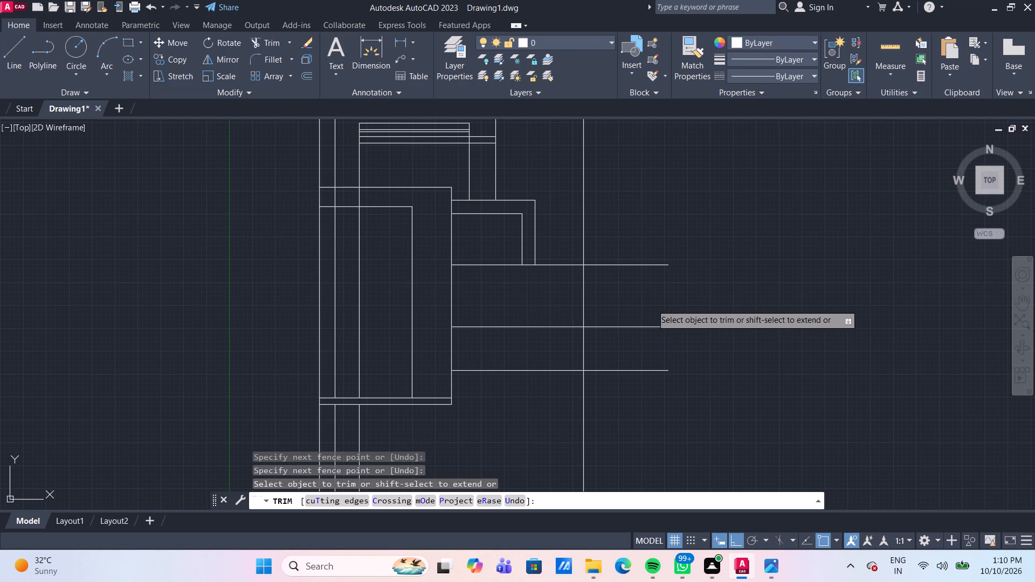
{"action": "left_click", "coordinate": [506, 236], "text": "shift"}
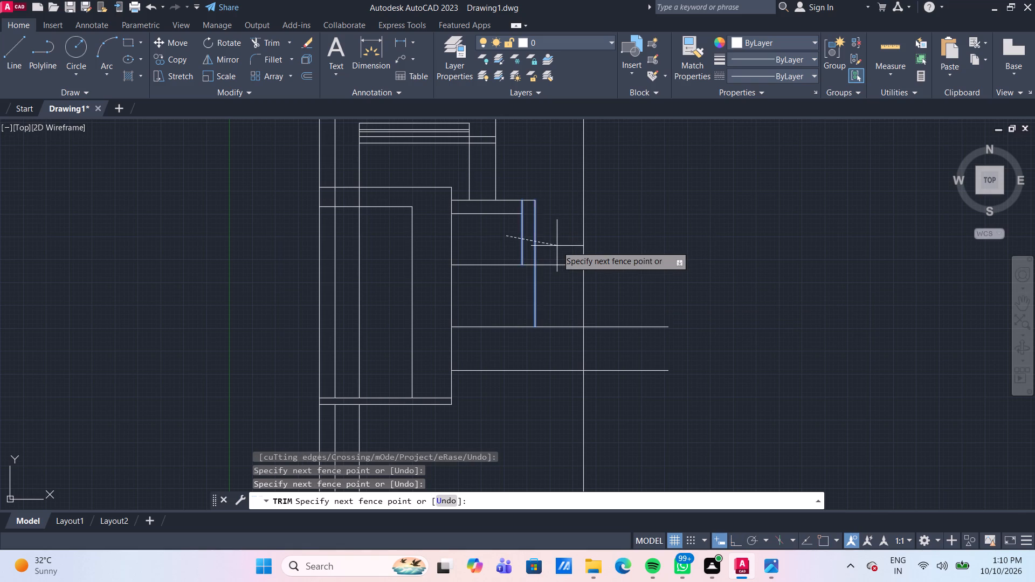
{"action": "left_click", "coordinate": [557, 246], "text": "shift"}
{"action": "left_click", "coordinate": [520, 241], "text": "shift"}
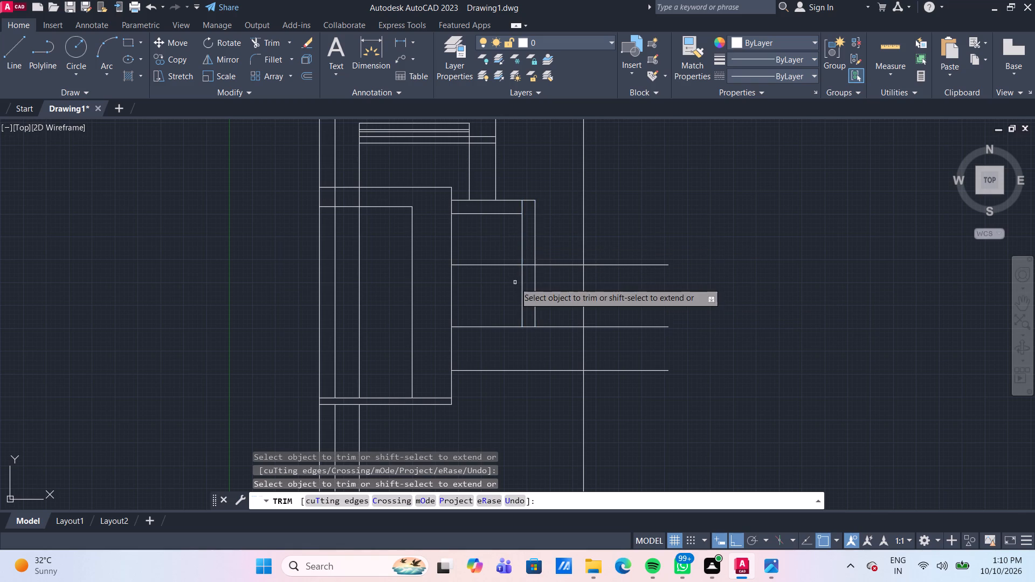
{"action": "left_click_drag", "start_coordinate": [515, 282], "coordinate": [520, 285], "text": "shift"}
{"action": "left_click", "coordinate": [558, 289], "text": "shift"}
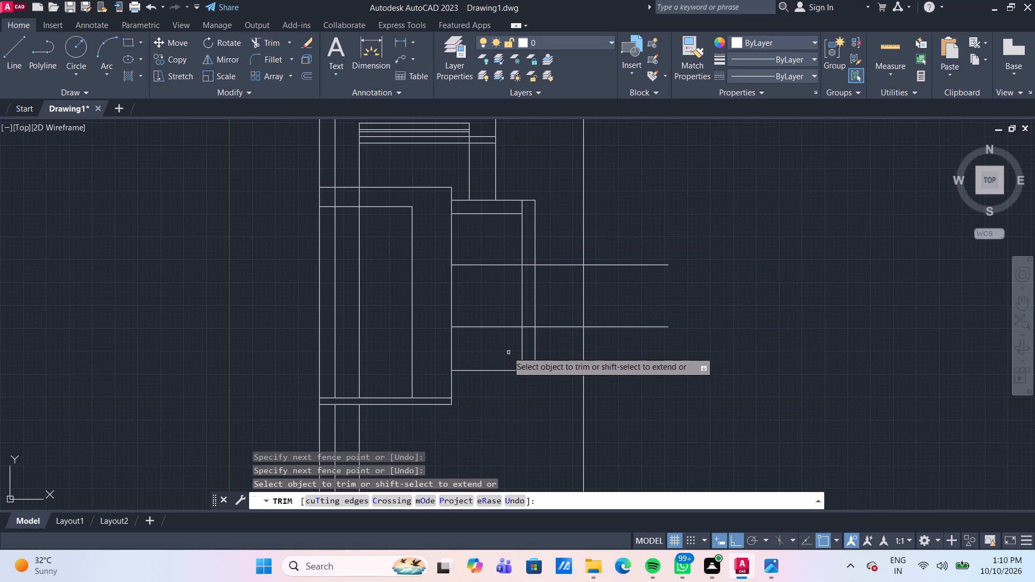
{"action": "scroll", "coordinate": [507, 351], "scroll_direction": "down", "scroll_amount": 1}
{"action": "scroll", "coordinate": [507, 351], "scroll_direction": "up", "scroll_amount": 1}
{"action": "middle_click_drag", "start_coordinate": [507, 351], "coordinate": [508, 337]}
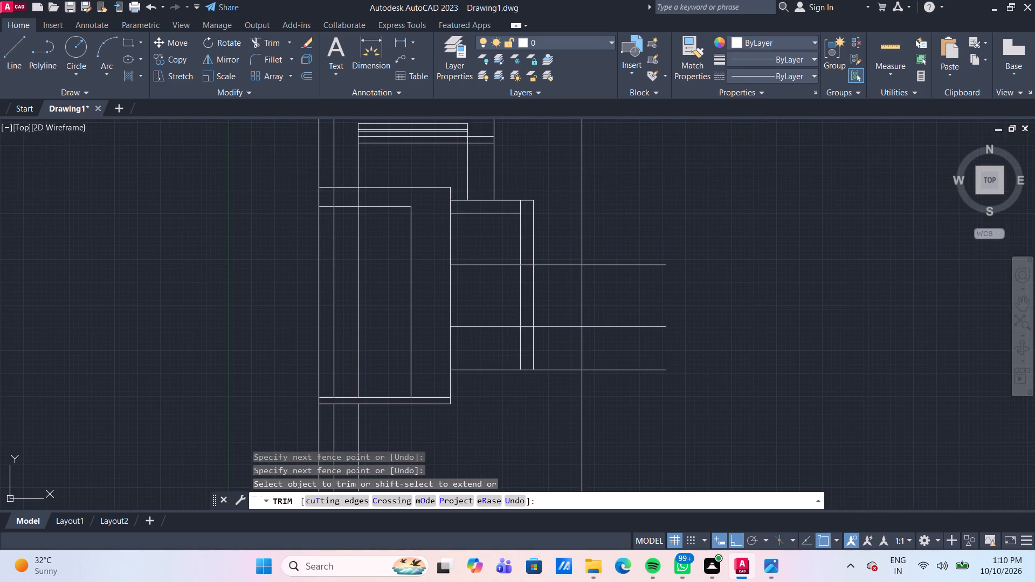
{"action": "middle_click_drag", "start_coordinate": [508, 337], "coordinate": [504, 325]}
{"action": "left_click", "coordinate": [504, 325], "text": "shift"}
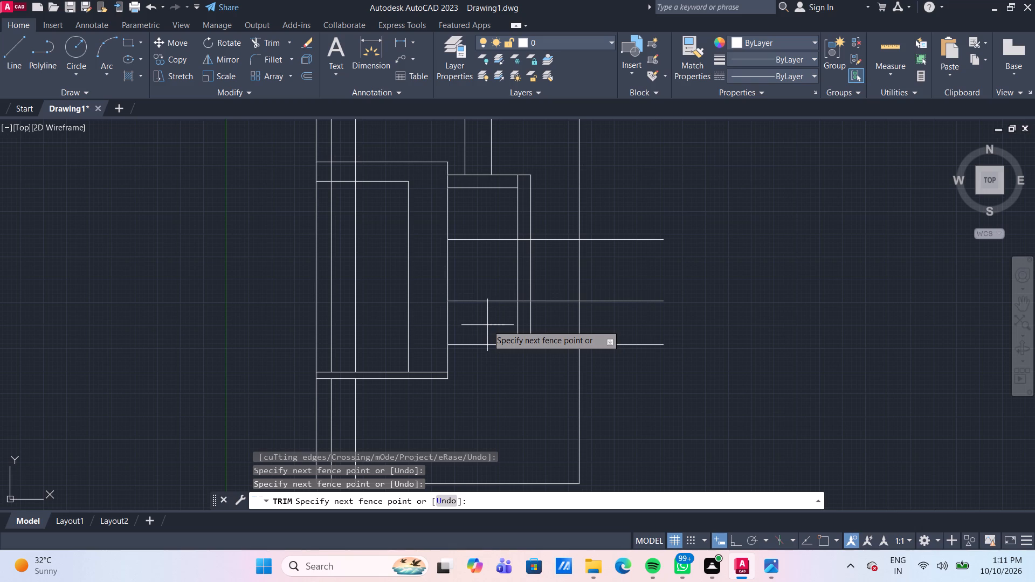
{"action": "left_click", "coordinate": [487, 325]}
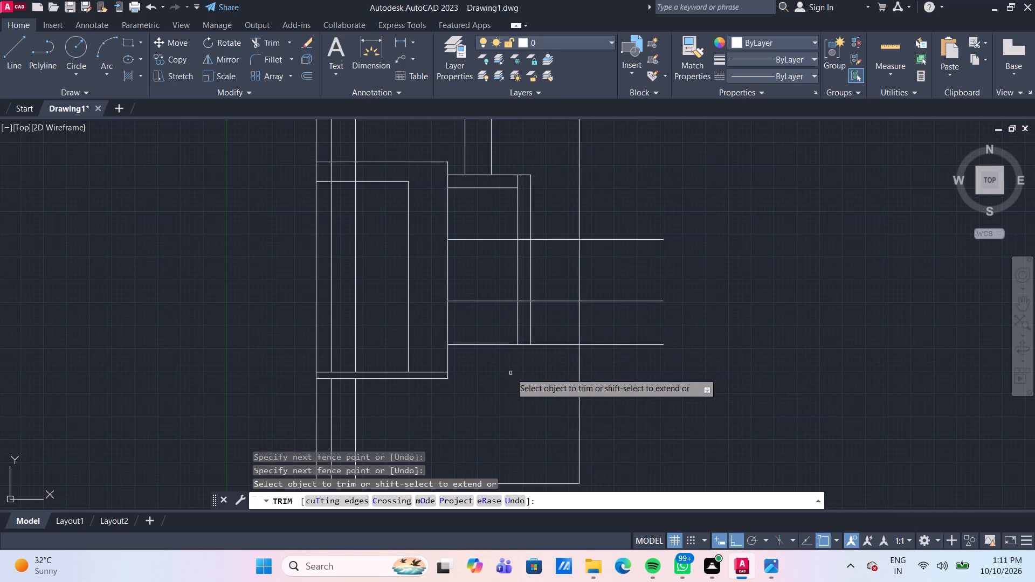
{"action": "key", "text": "Escape"}
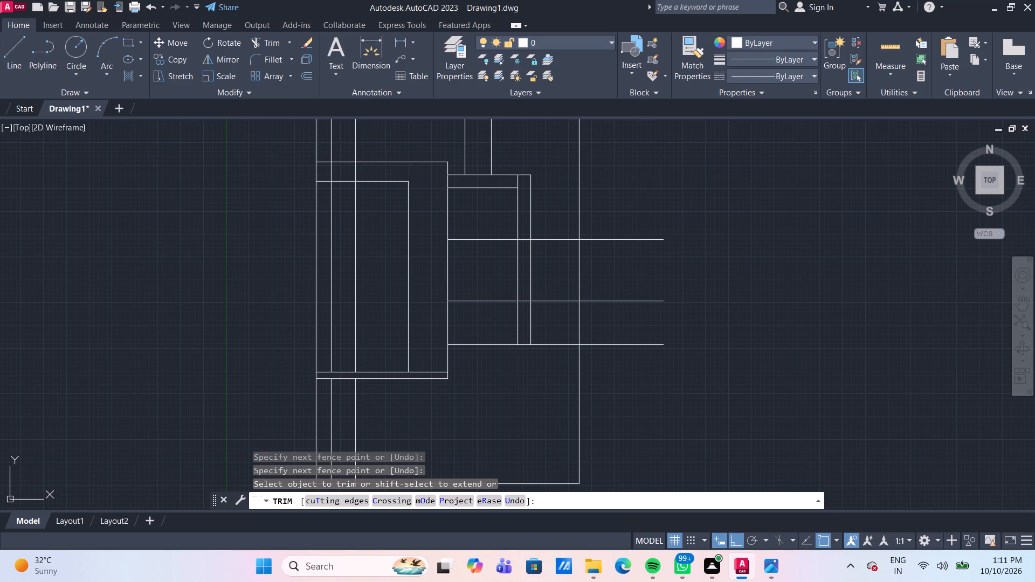
Offset the side projection's lowest long horizontal line 3' downward.
{"action": "key", "text": "o"}
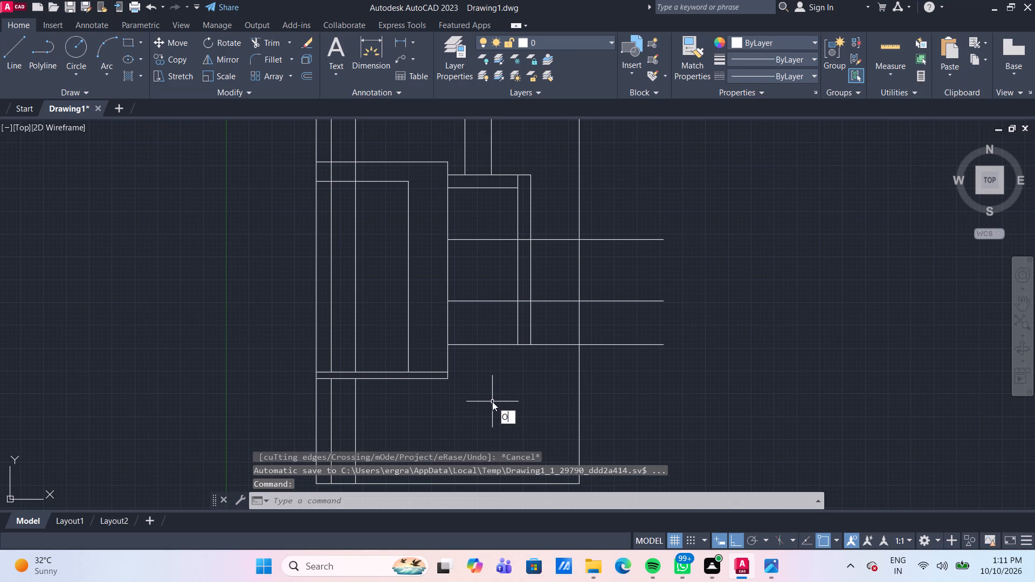
{"action": "key", "text": "space"}
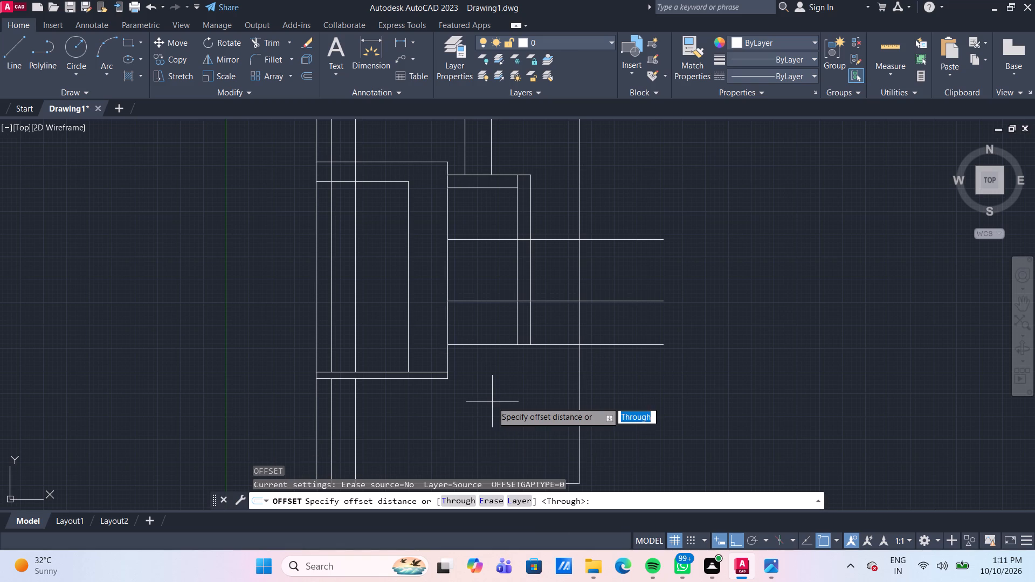
{"action": "key", "text": "space"}
{"action": "left_click", "coordinate": [486, 345]}
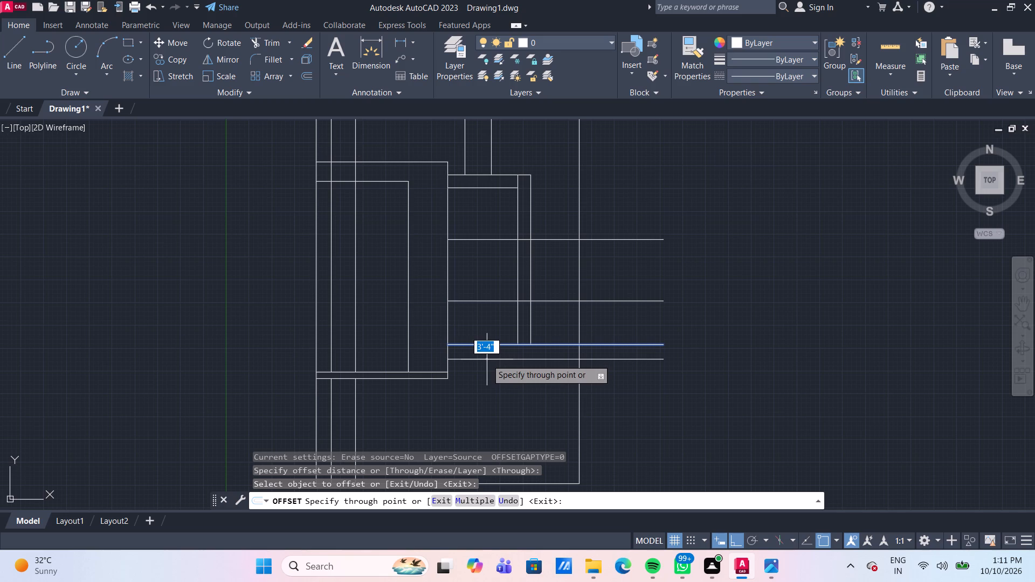
{"action": "type", "text": "3'"}
{"action": "key", "text": "space"}
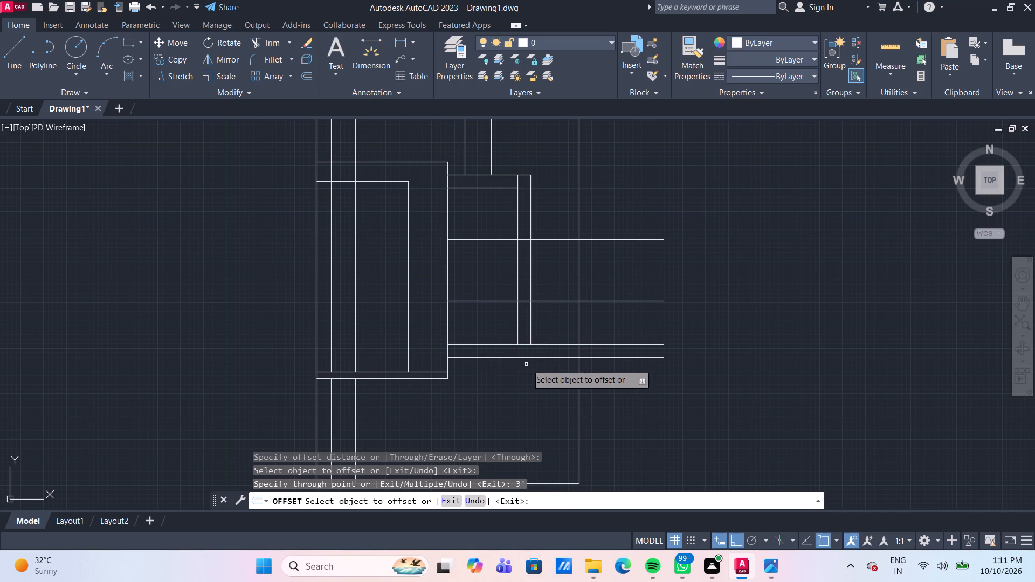
{"action": "key", "text": "Escape"}
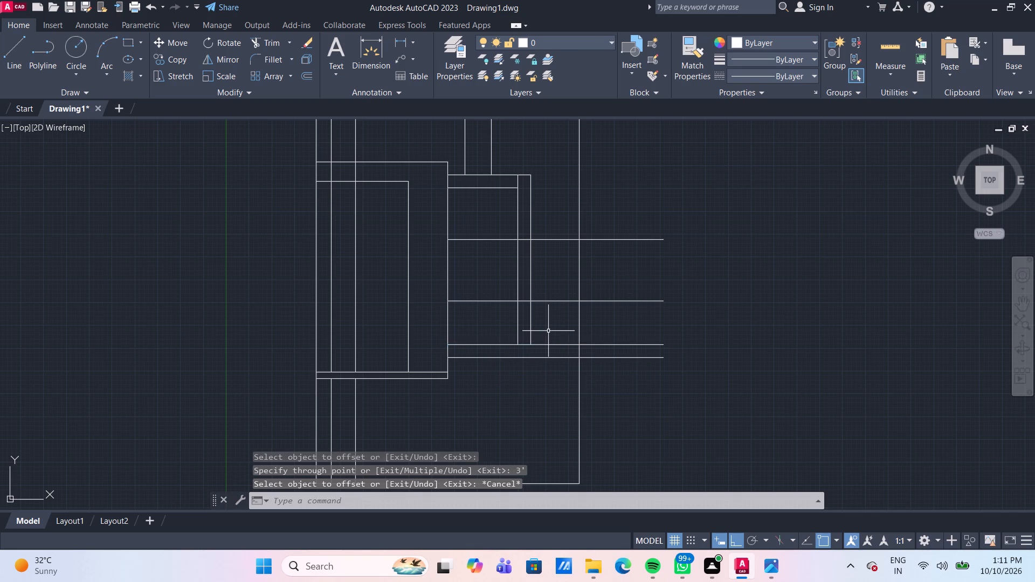
Extend the side projection's outer vertical down to the new lowest horizontal line.
{"action": "type", "text": "TR"}
{"action": "key", "text": "space"}
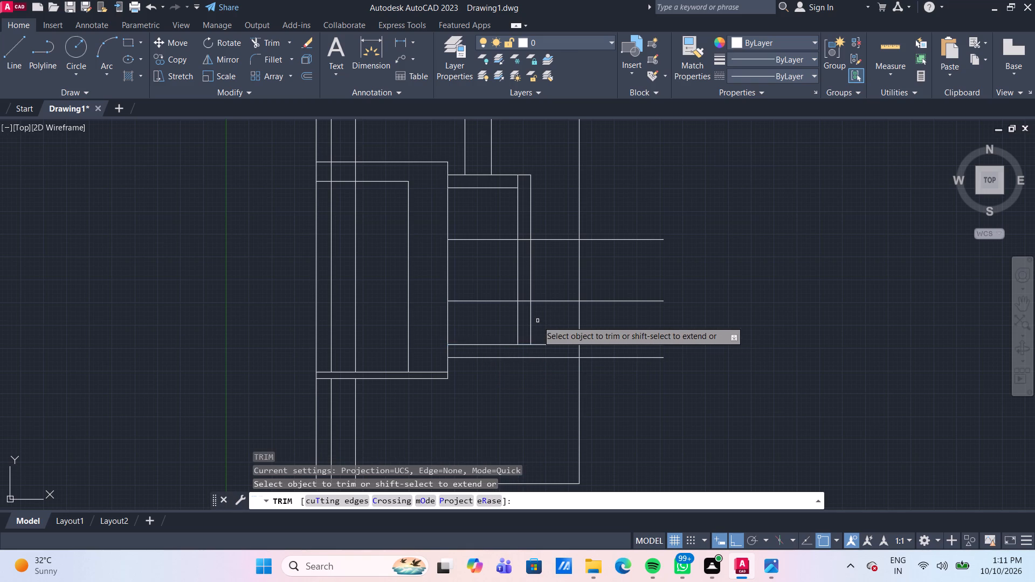
{"action": "left_click", "coordinate": [529, 321], "text": "shift"}
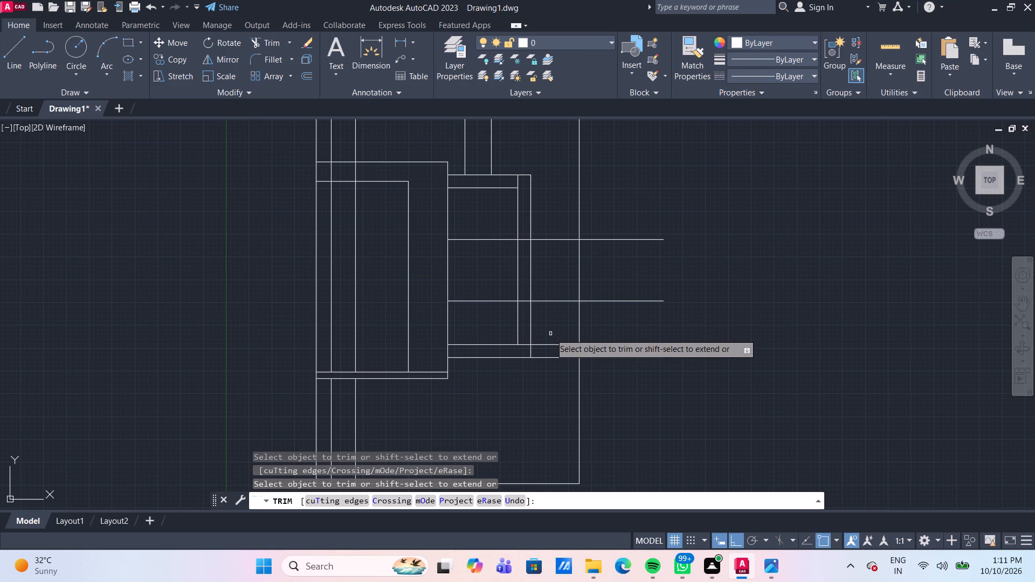
Trim the side projection's lower horizontals to the inner vertical and outer wall line respectively, and cut the inner vertical's stub above the upper inner horizontal.
{"action": "left_click", "coordinate": [555, 336]}
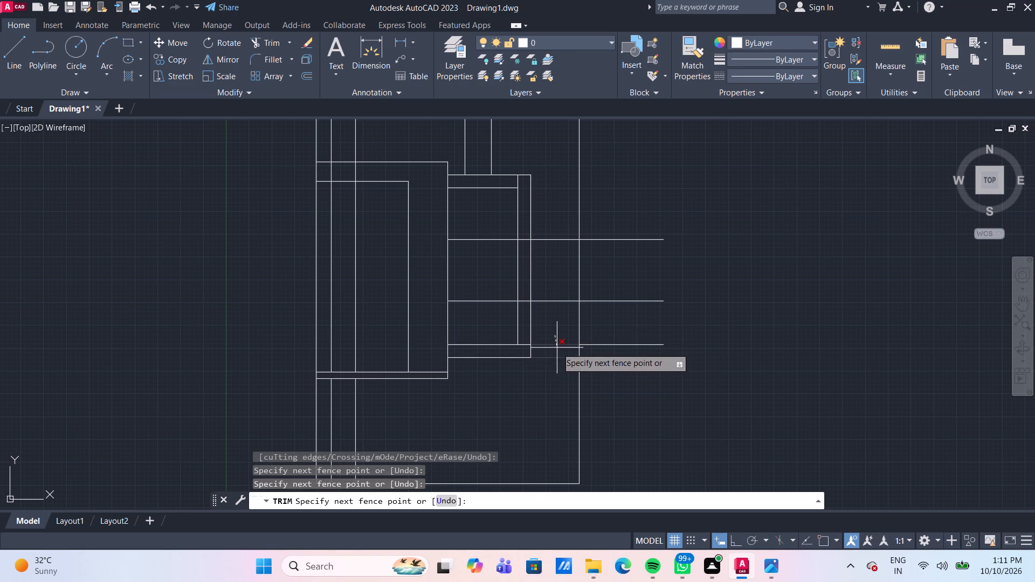
{"action": "left_click", "coordinate": [557, 347]}
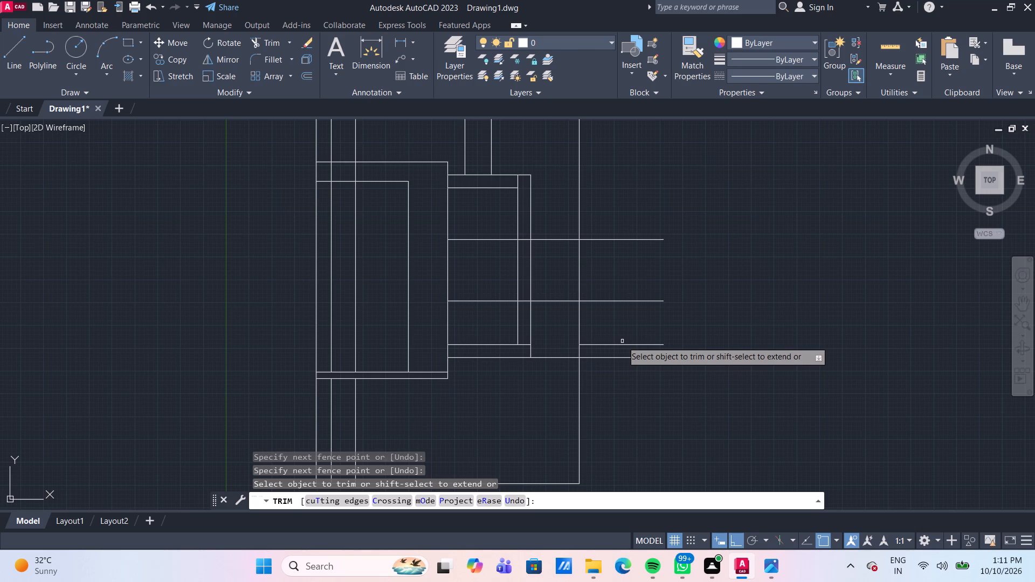
{"action": "left_click", "coordinate": [623, 346]}
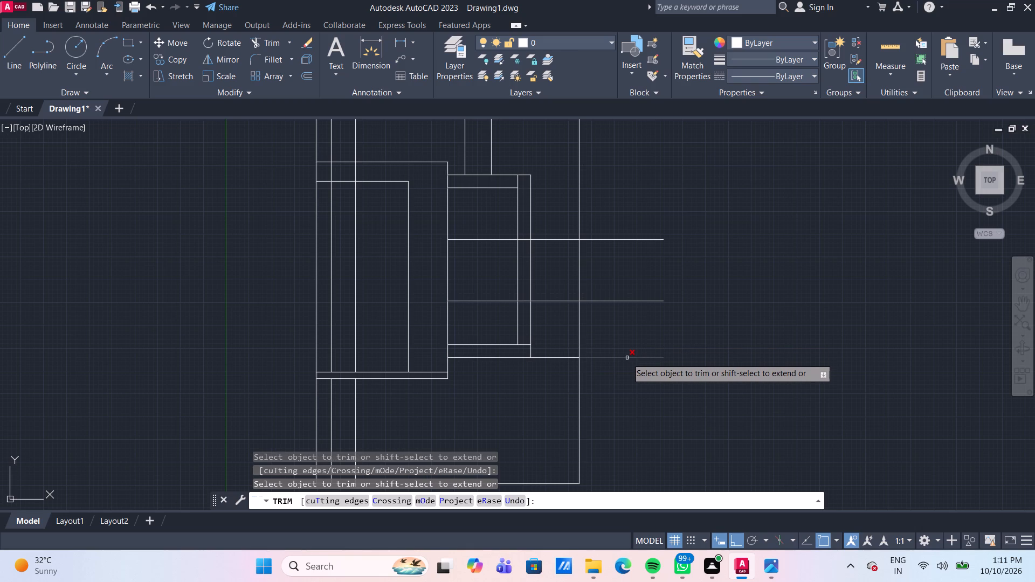
{"action": "left_click", "coordinate": [627, 358]}
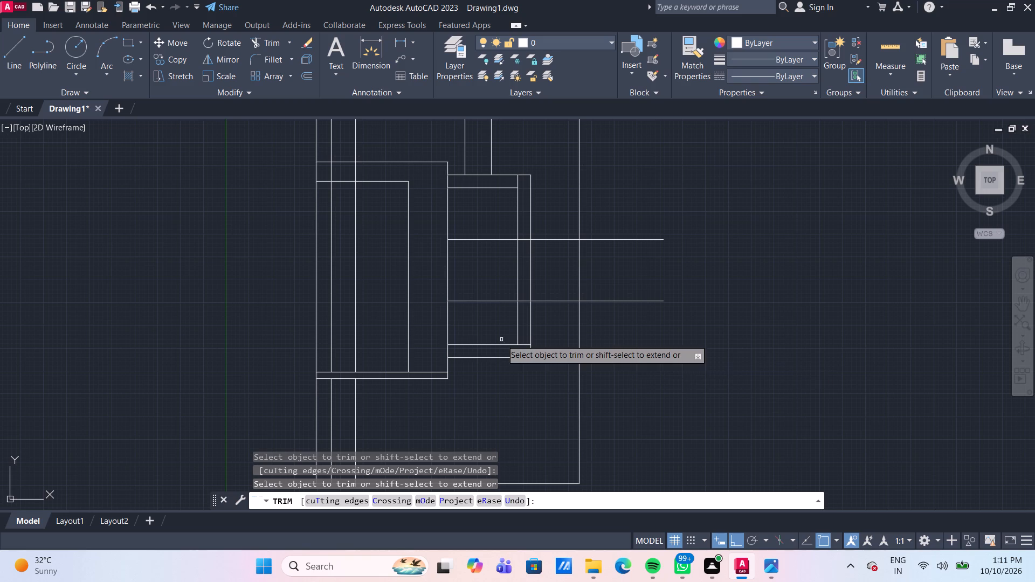
{"action": "left_click", "coordinate": [525, 343]}
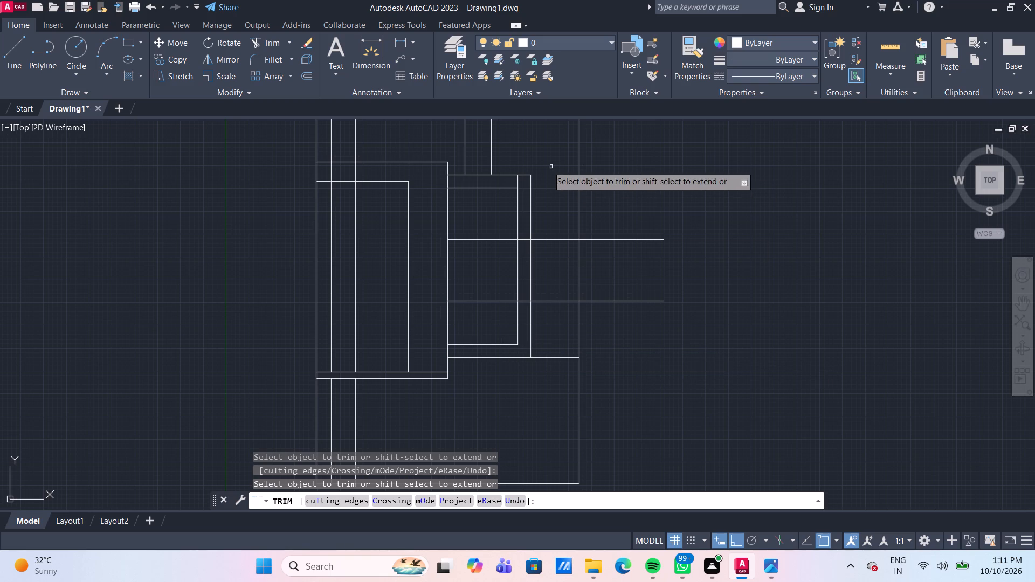
{"action": "left_click", "coordinate": [517, 182]}
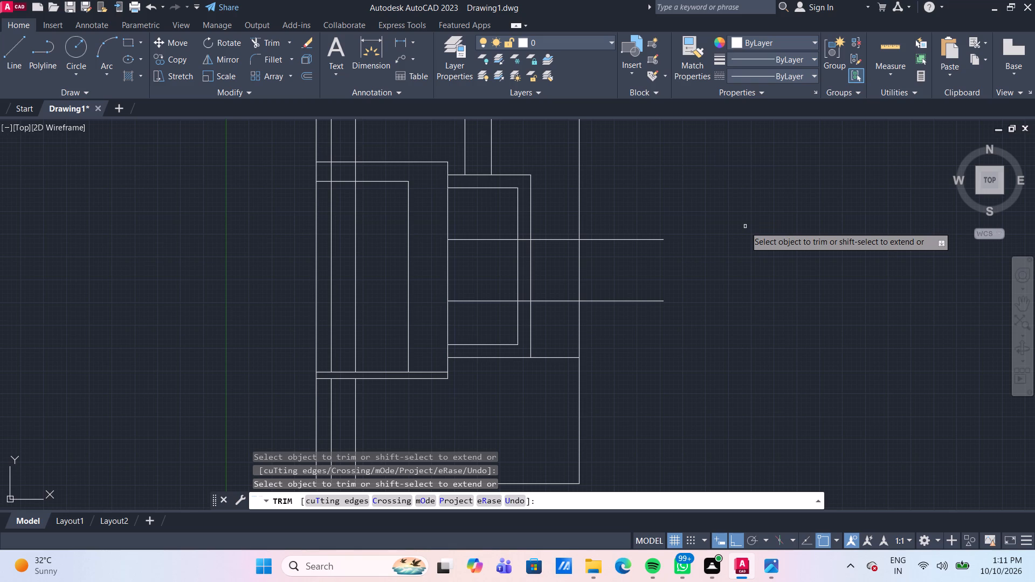
{"action": "key", "text": "Escape"}
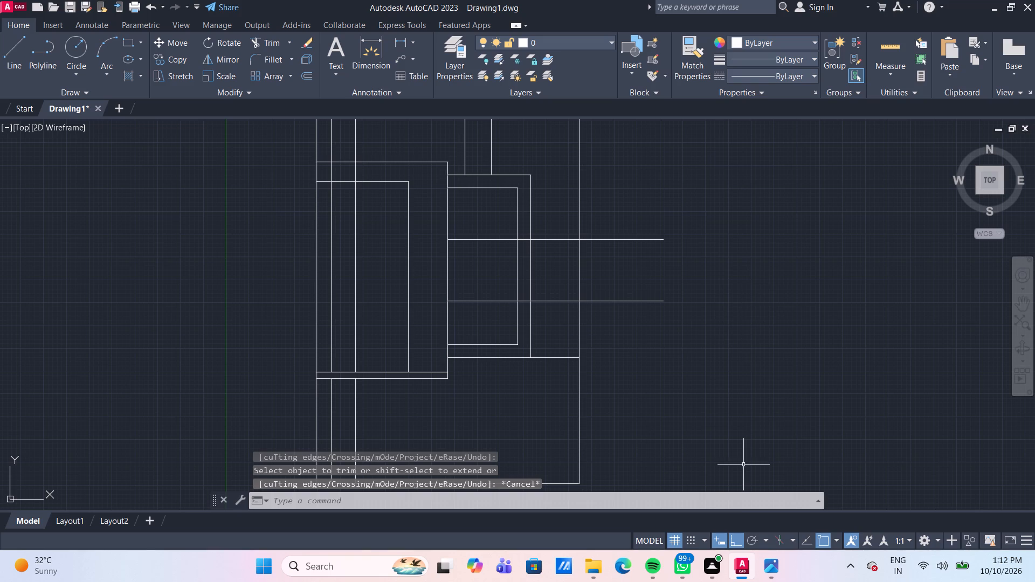
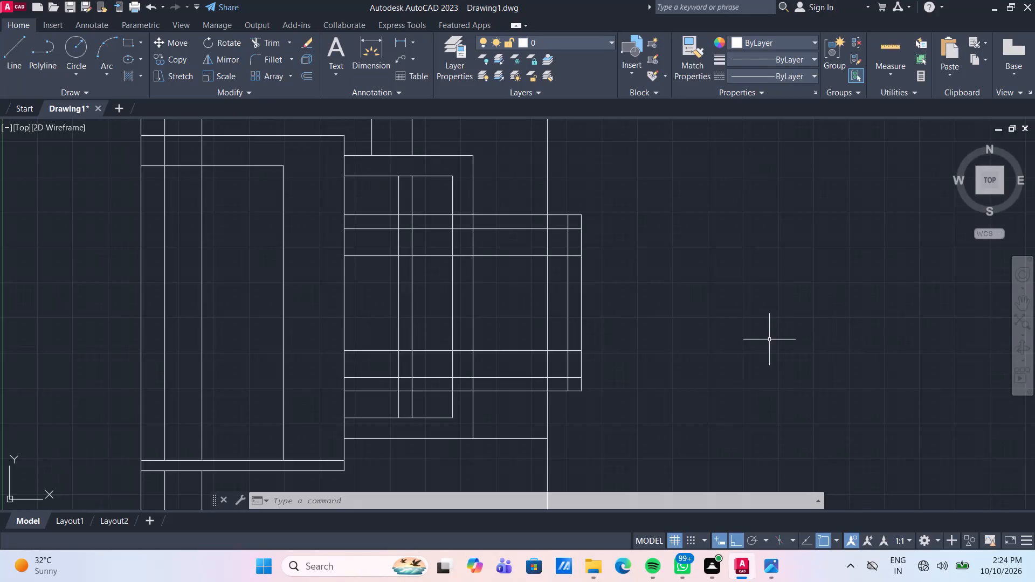
Trim the side projection's two upper horizontals and two left verticals where they overrun, forming the nested frame's upper-left corners.
{"action": "scroll", "coordinate": [762, 341], "scroll_direction": "down", "scroll_amount": 1}
{"action": "middle_click_drag", "start_coordinate": [723, 375], "coordinate": [707, 311]}
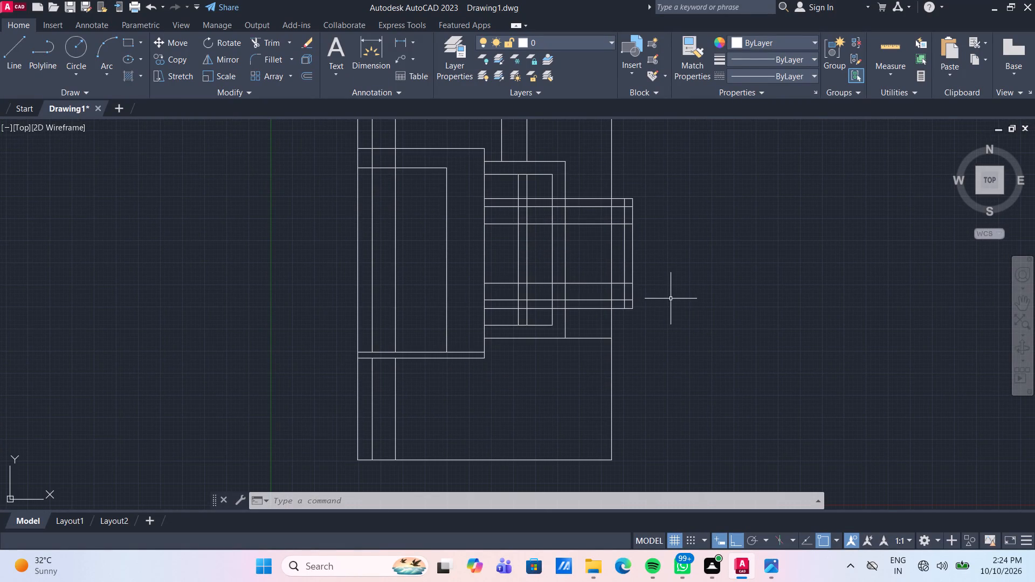
{"action": "type", "text": "tr"}
{"action": "key", "text": "space"}
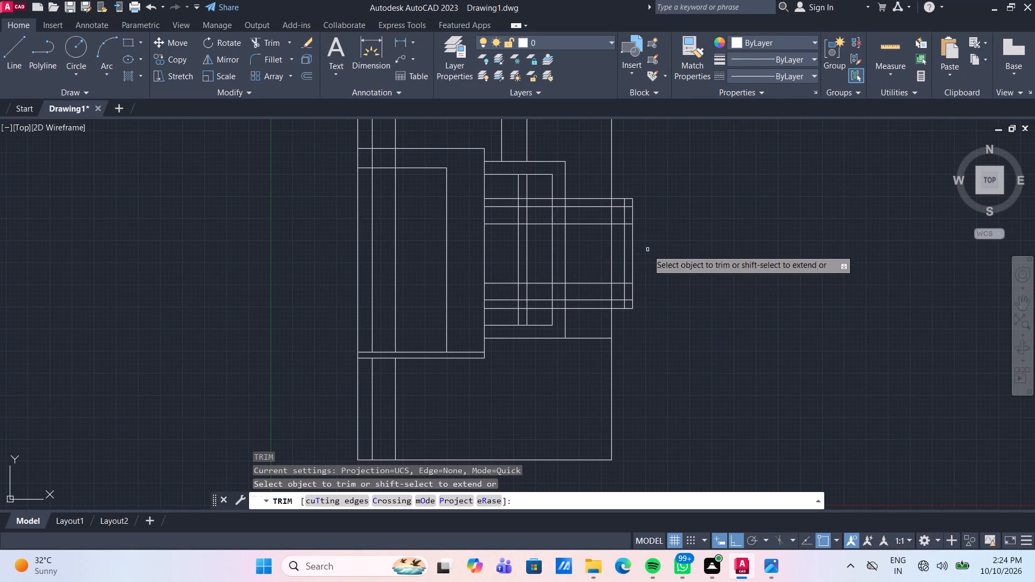
{"action": "scroll", "coordinate": [536, 189], "scroll_direction": "up", "scroll_amount": 2}
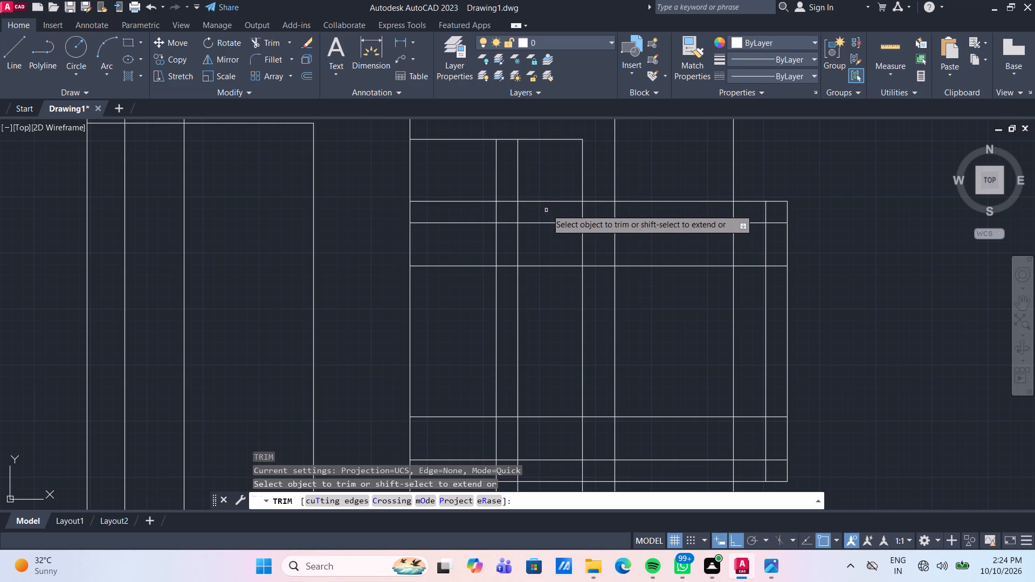
{"action": "middle_click_drag", "start_coordinate": [547, 209], "coordinate": [549, 223]}
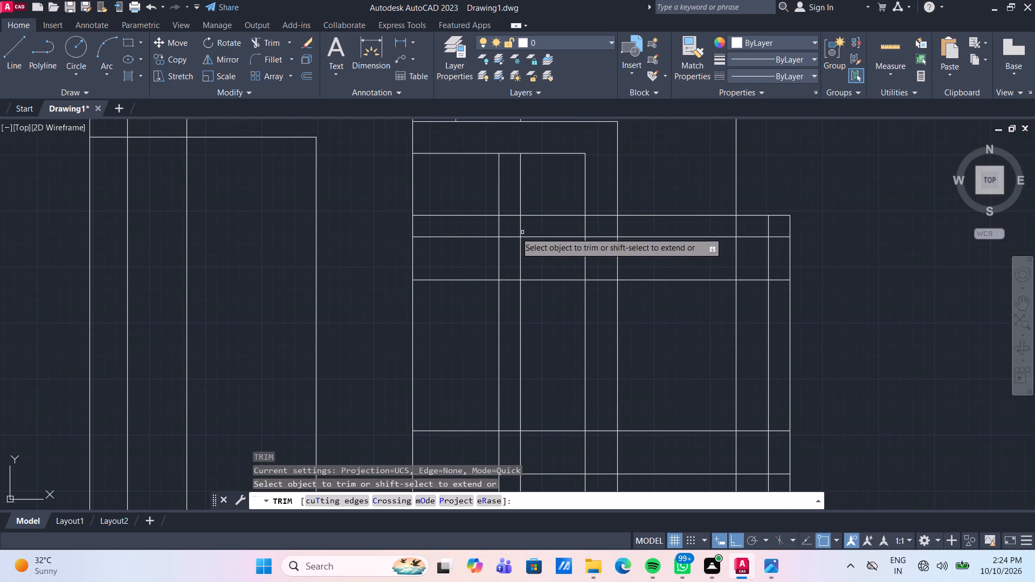
{"action": "left_click_drag", "start_coordinate": [451, 194], "coordinate": [458, 241]}
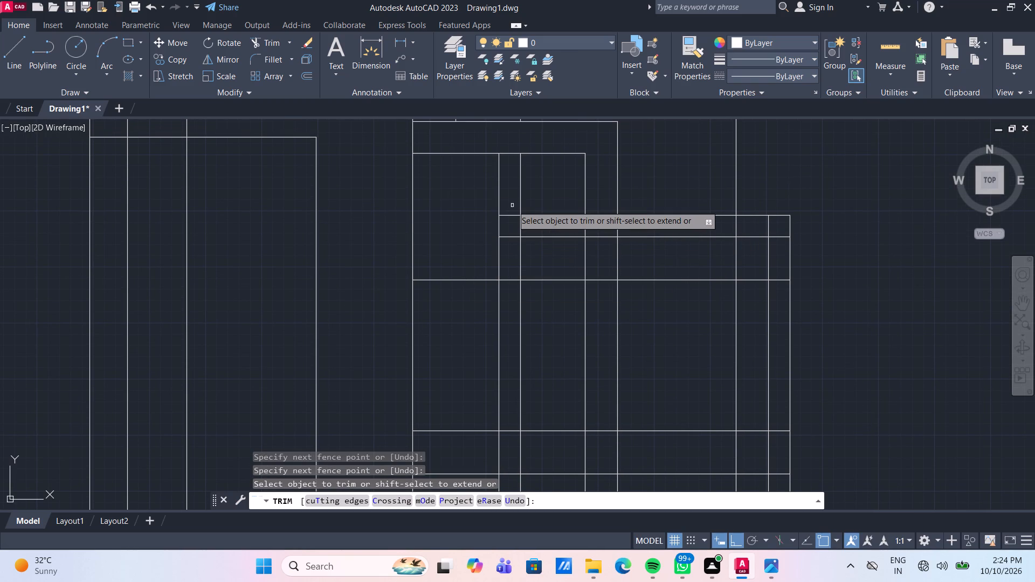
{"action": "left_click", "coordinate": [533, 184]}
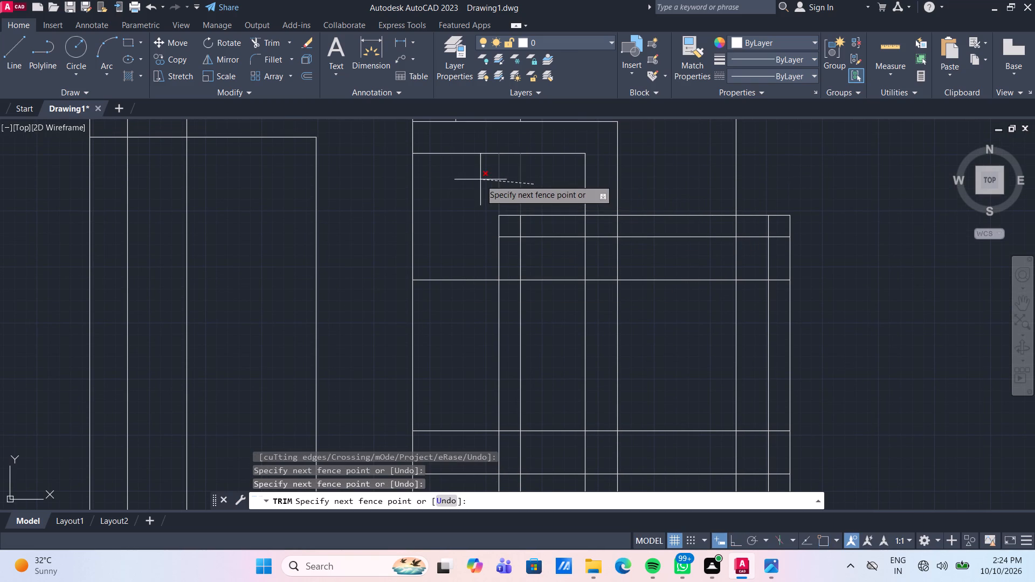
{"action": "left_click", "coordinate": [480, 179]}
{"action": "left_click", "coordinate": [511, 238]}
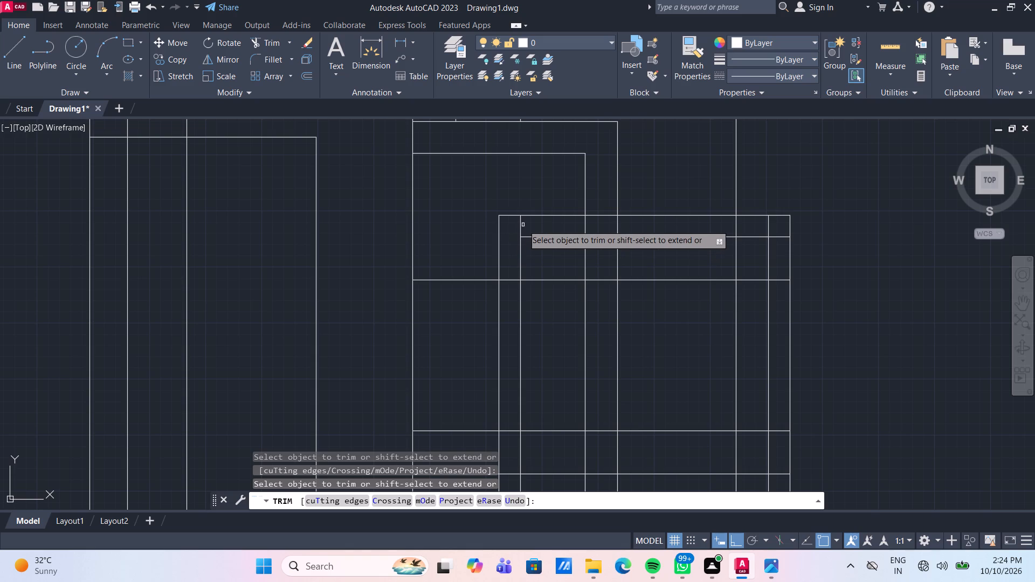
{"action": "left_click", "coordinate": [521, 225]}
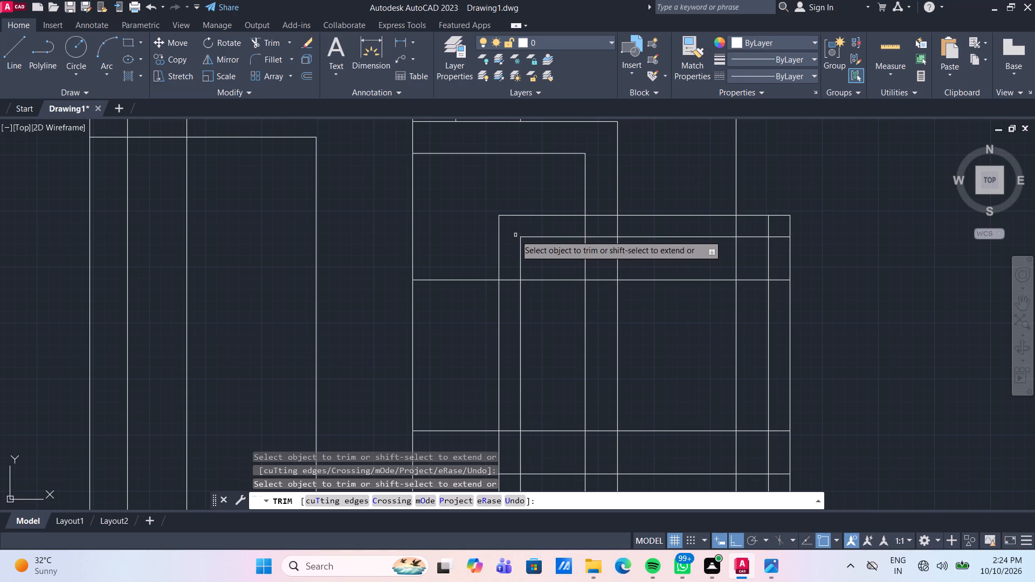
Trim the two parapet verticals crossing the frame's top band and its interior down to the lower long horizontal.
{"action": "left_click", "coordinate": [585, 228]}
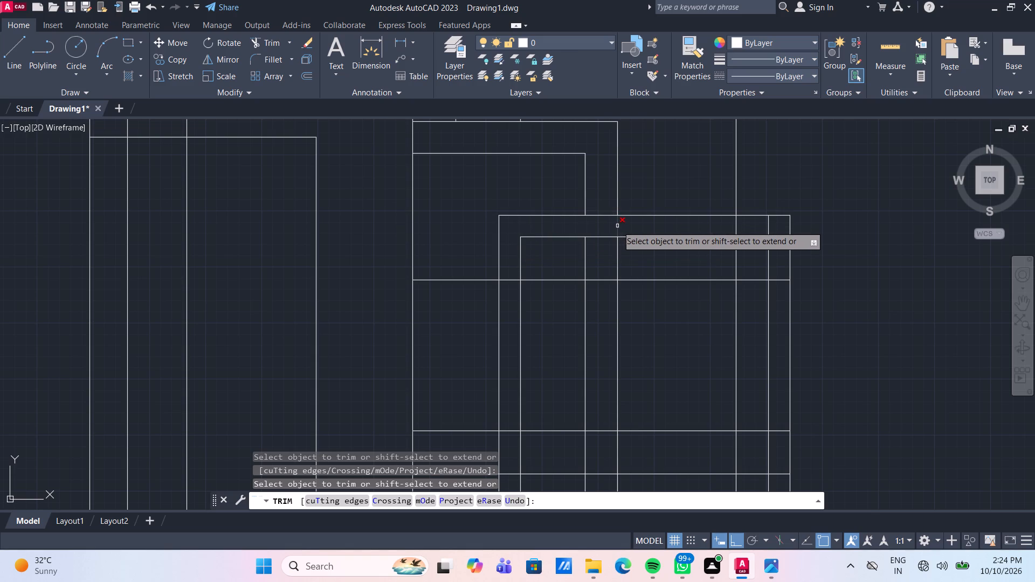
{"action": "left_click", "coordinate": [617, 226]}
{"action": "left_click", "coordinate": [572, 259]}
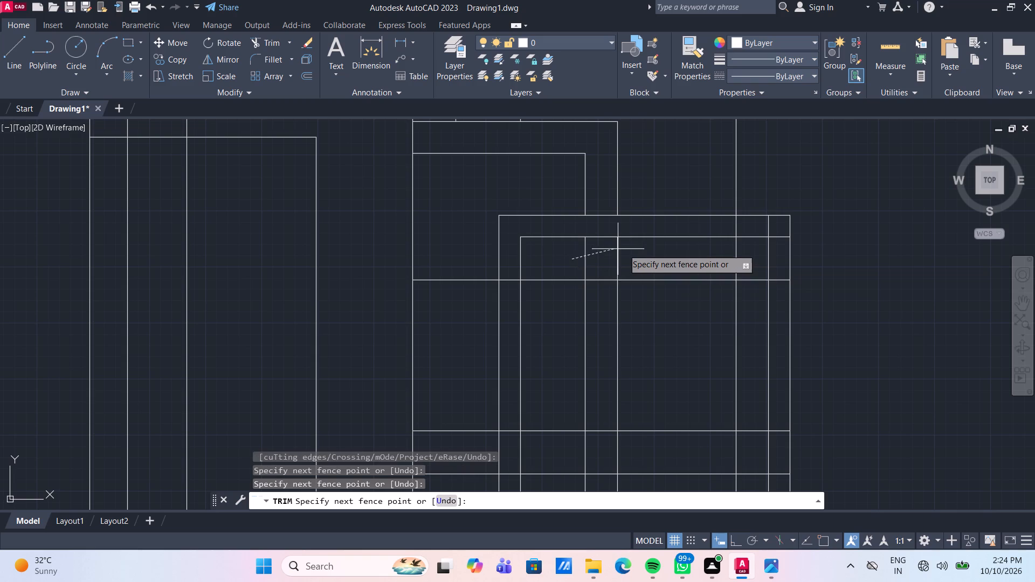
{"action": "left_click", "coordinate": [646, 257]}
{"action": "scroll", "coordinate": [646, 257], "scroll_direction": "down", "scroll_amount": 2}
{"action": "scroll", "coordinate": [640, 313], "scroll_direction": "up", "scroll_amount": 1}
{"action": "middle_click_drag", "start_coordinate": [640, 311], "coordinate": [570, 268]}
{"action": "left_click_drag", "start_coordinate": [523, 243], "coordinate": [524, 243]}
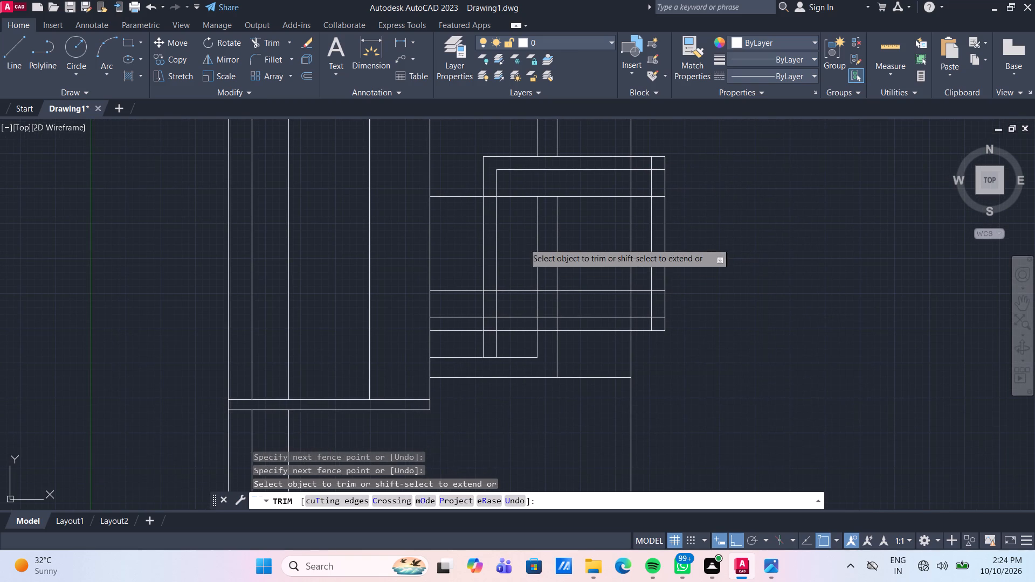
{"action": "left_click_drag", "start_coordinate": [524, 243], "coordinate": [557, 250]}
{"action": "left_click_drag", "start_coordinate": [586, 248], "coordinate": [581, 246]}
{"action": "left_click", "coordinate": [547, 233]}
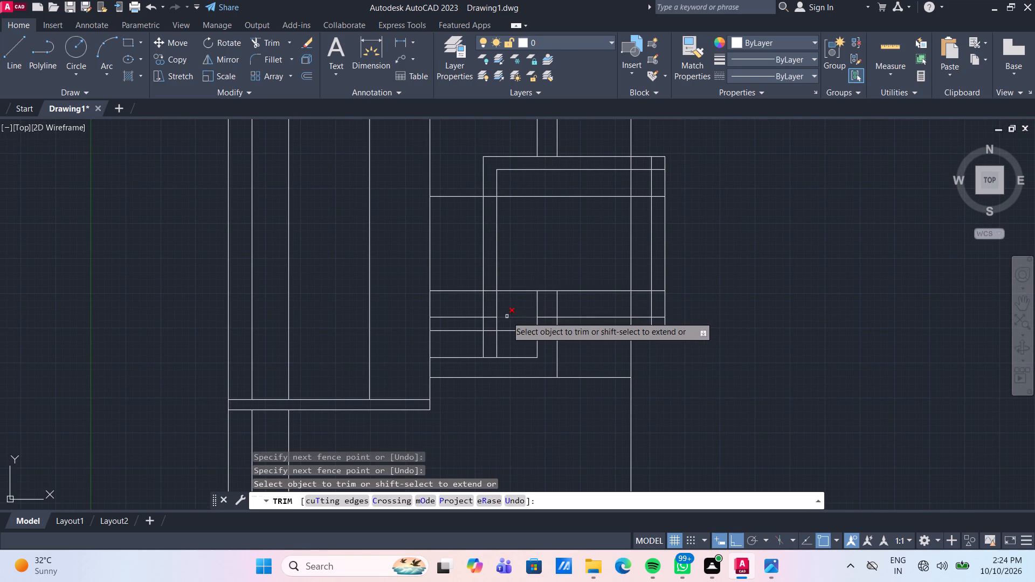
Trim the two lowest horizontals and two left verticals where they overrun, forming the nested frame's lower-left corners.
{"action": "left_click", "coordinate": [467, 311]}
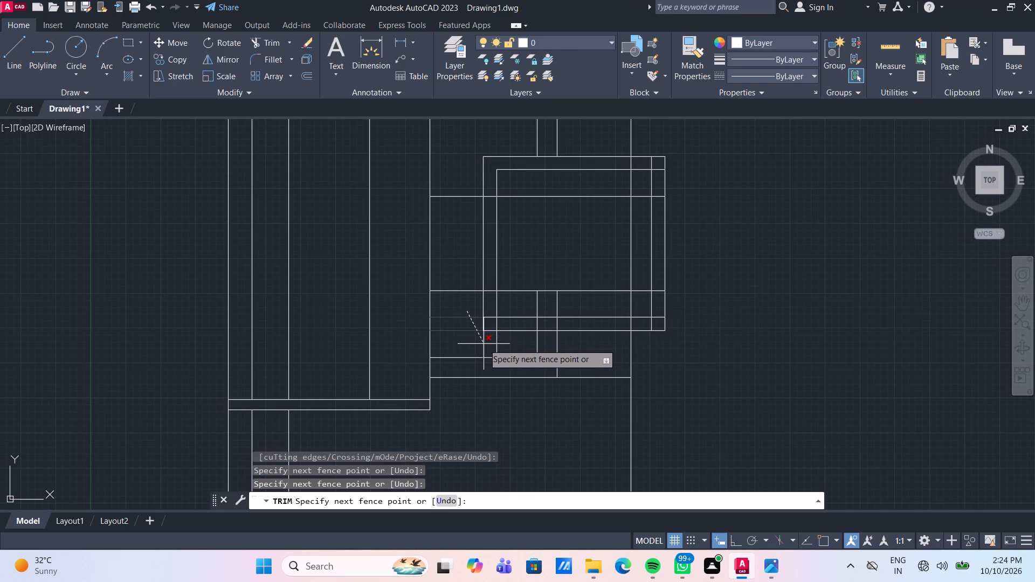
{"action": "left_click", "coordinate": [484, 344]}
{"action": "left_click", "coordinate": [497, 345]}
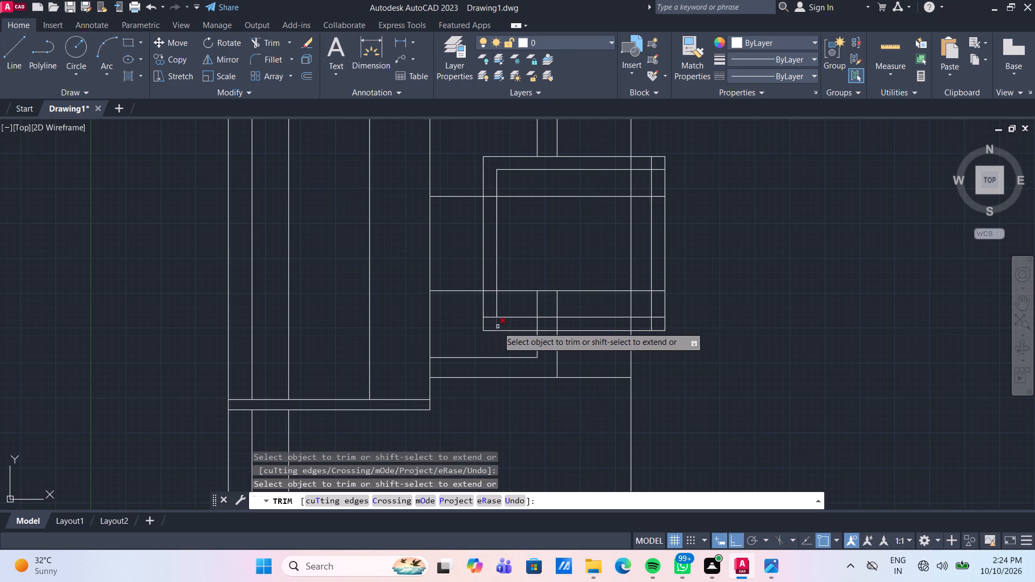
{"action": "left_click", "coordinate": [498, 327]}
{"action": "left_click", "coordinate": [492, 317]}
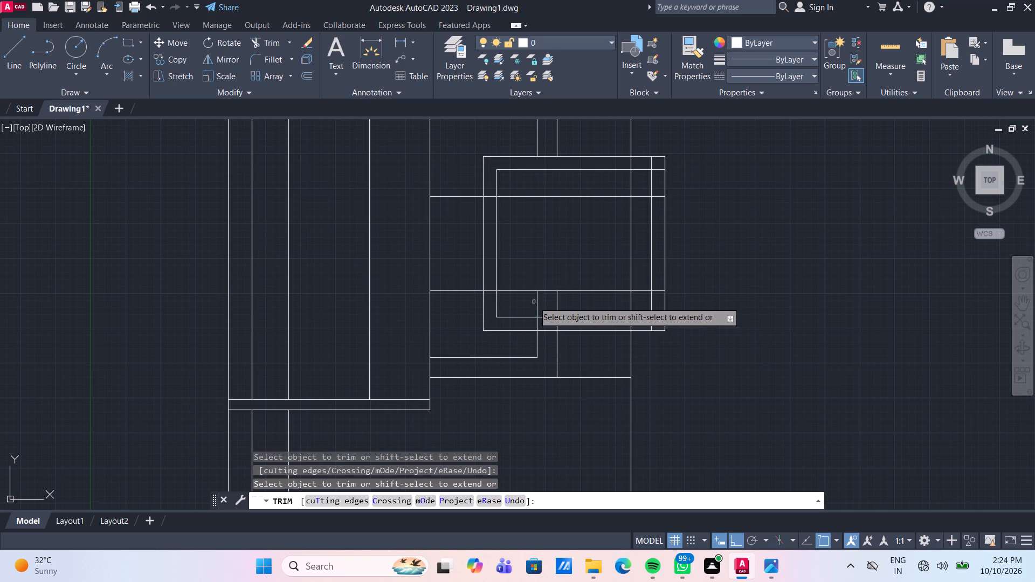
Trim the two parapet verticals' remaining pieces between the frame's lower long horizontal and its outer bottom edge.
{"action": "left_click", "coordinate": [533, 302]}
{"action": "left_click", "coordinate": [572, 306]}
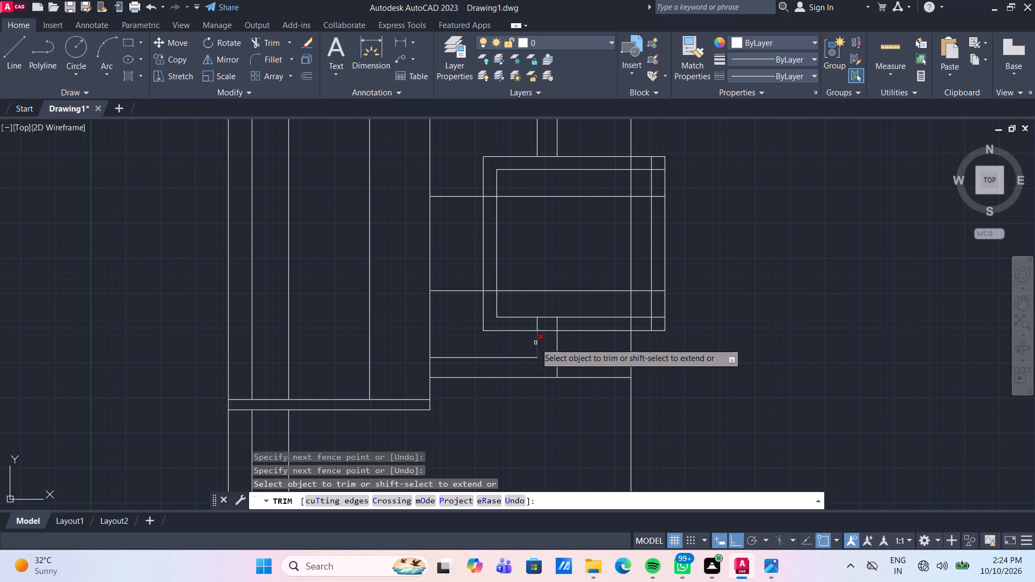
{"action": "left_click_drag", "start_coordinate": [533, 343], "coordinate": [538, 342]}
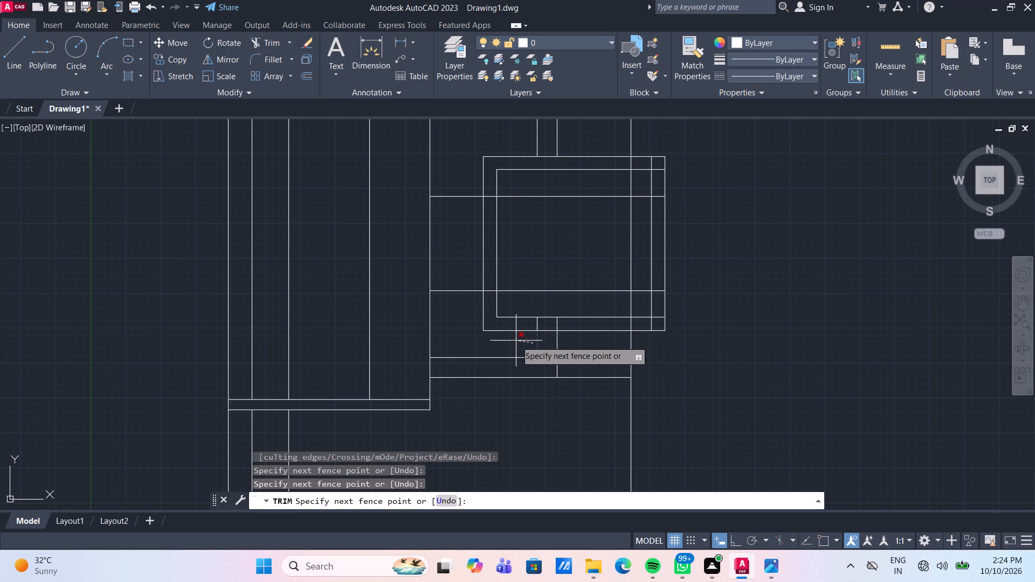
{"action": "left_click", "coordinate": [513, 340]}
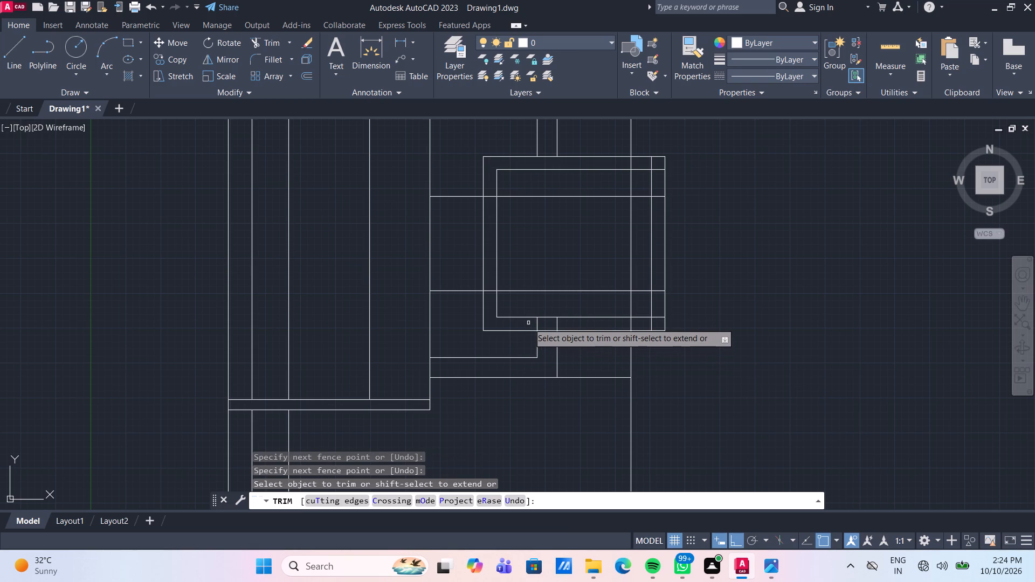
{"action": "left_click", "coordinate": [532, 325]}
{"action": "left_click", "coordinate": [585, 324]}
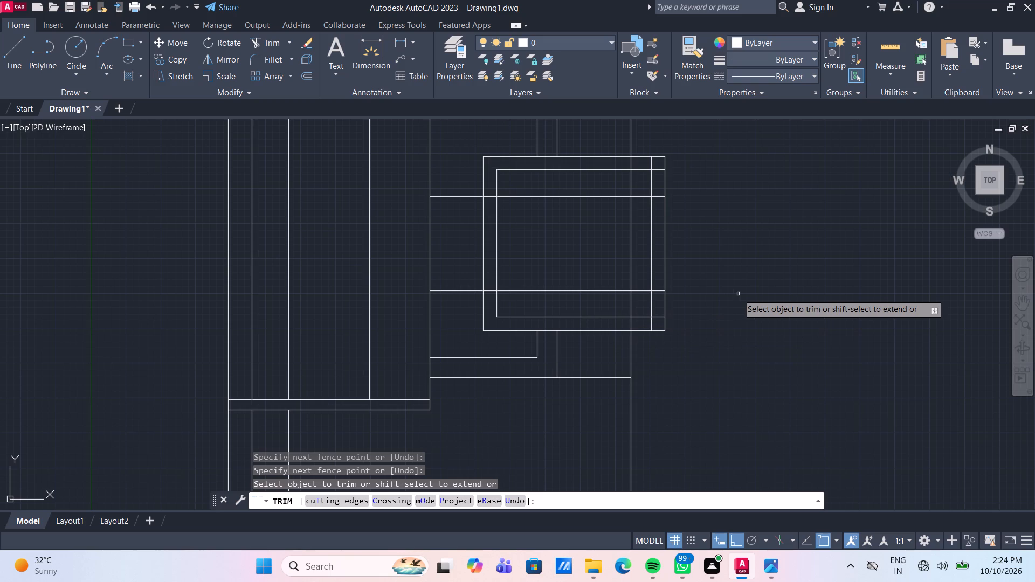
Trim the frame's horizontals back to the inner right-hand vertical and remove the detached outermost vertical.
{"action": "middle_click_drag", "start_coordinate": [736, 294], "coordinate": [658, 306]}
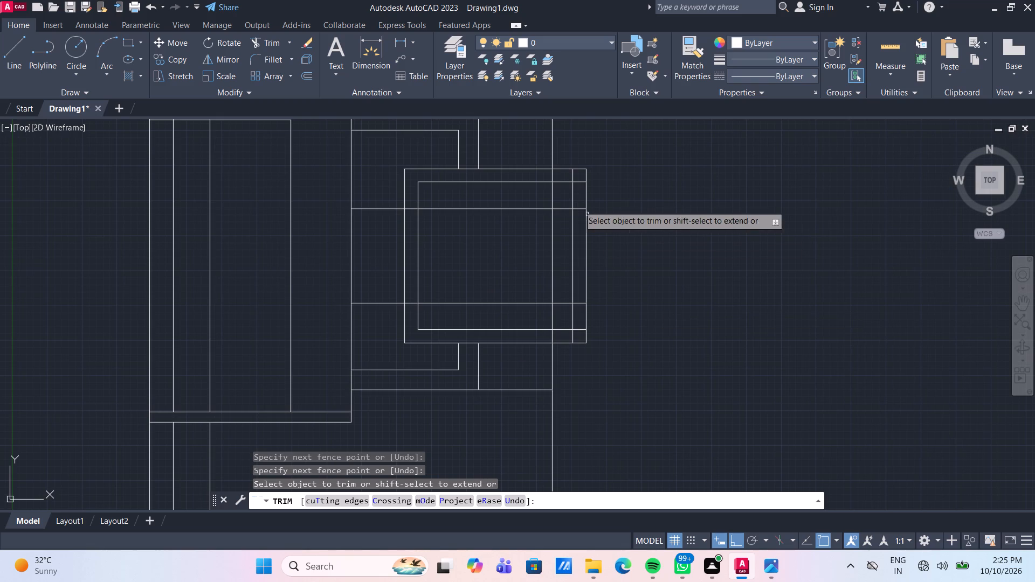
{"action": "left_click", "coordinate": [579, 162]}
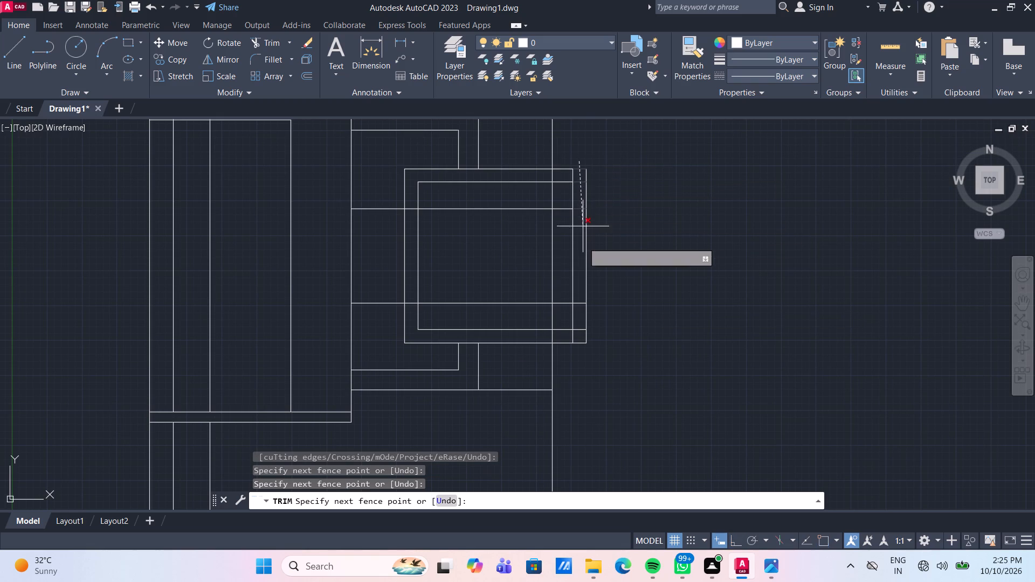
{"action": "left_click", "coordinate": [581, 357]}
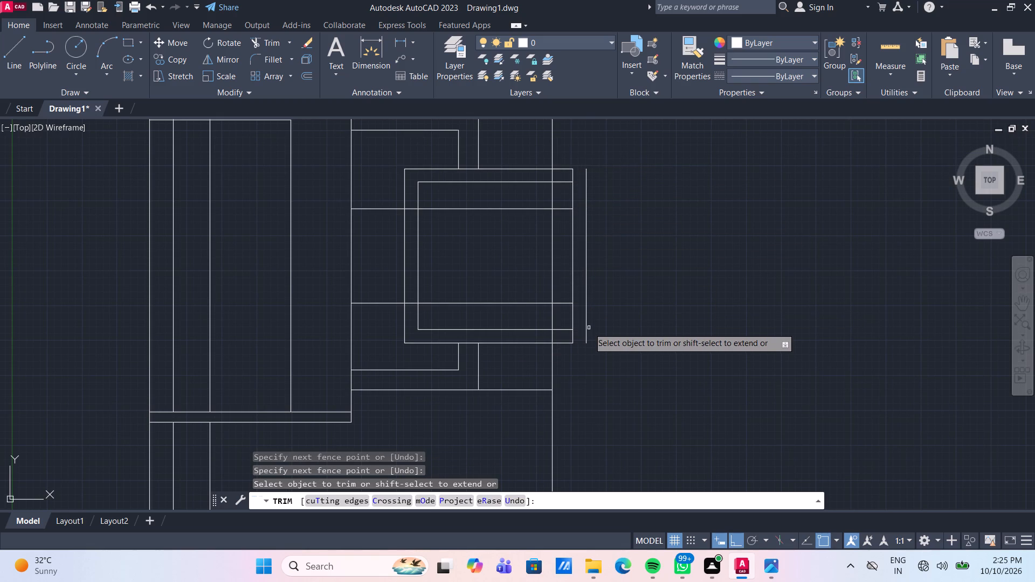
{"action": "left_click", "coordinate": [585, 327]}
{"action": "key", "text": "Escape"}
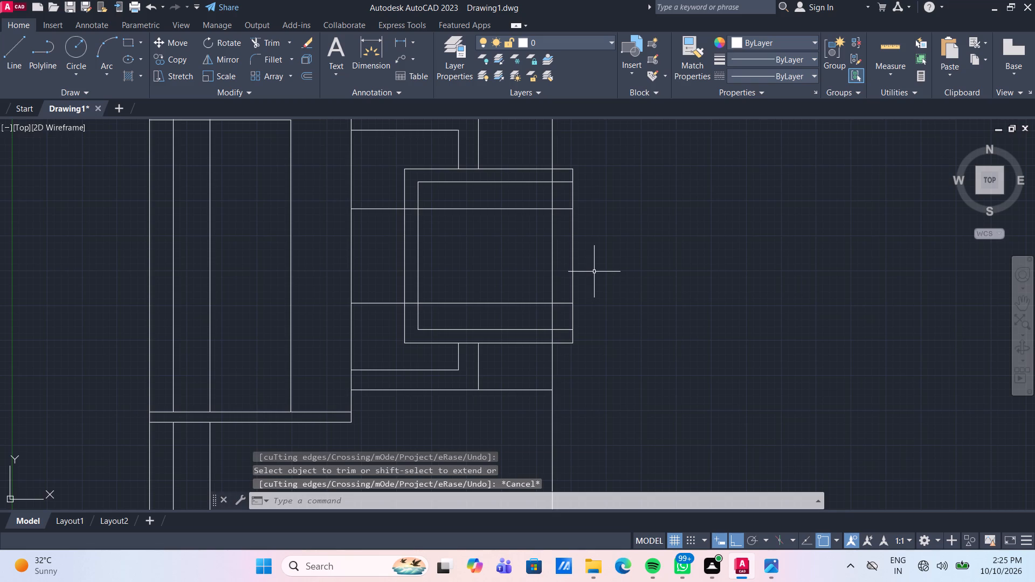
Offset the frame's right-hand vertical 2' inward.
{"action": "key", "text": "o"}
{"action": "key", "text": "Return"}
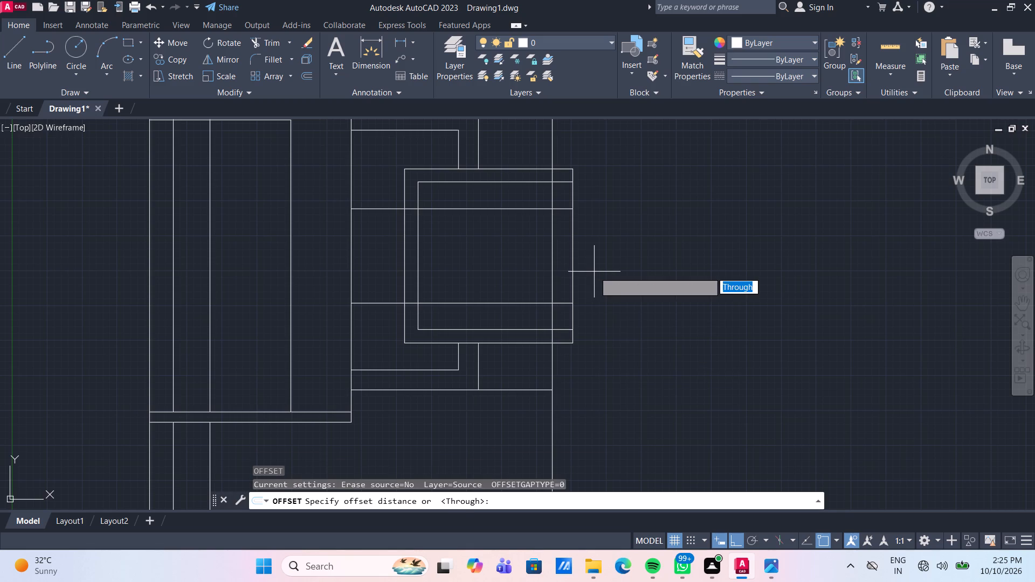
{"action": "key", "text": "Return"}
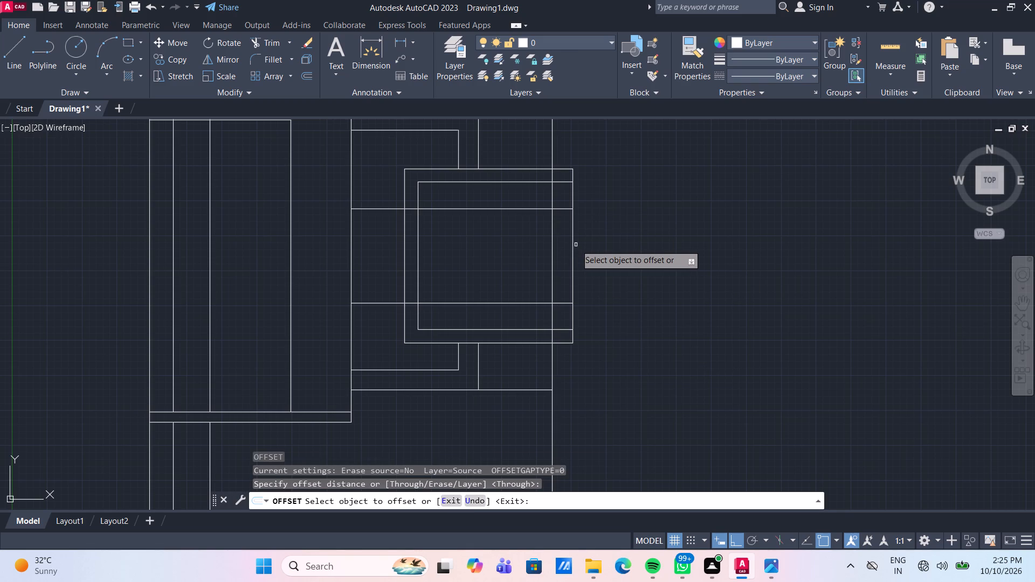
{"action": "left_click", "coordinate": [573, 245]}
{"action": "type", "text": "2'"}
{"action": "key", "text": "Return"}
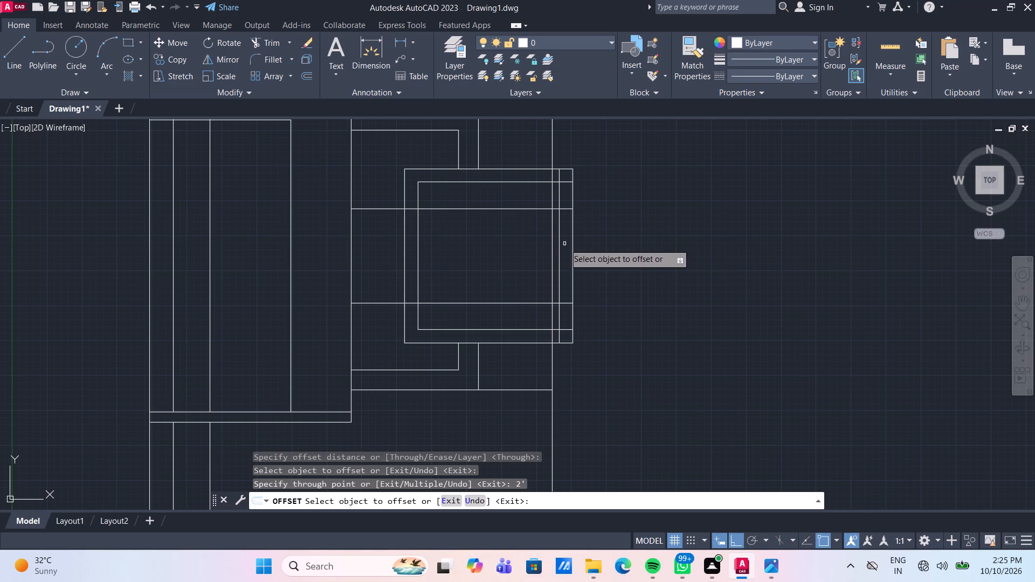
{"action": "key", "text": "Escape"}
Trim the horizontals beyond the new inner vertical, and cut that vertical and the outer wall line out of the frame's top and bottom bands.
{"action": "type", "text": "tr"}
{"action": "key", "text": "space"}
{"action": "key", "text": "space"}
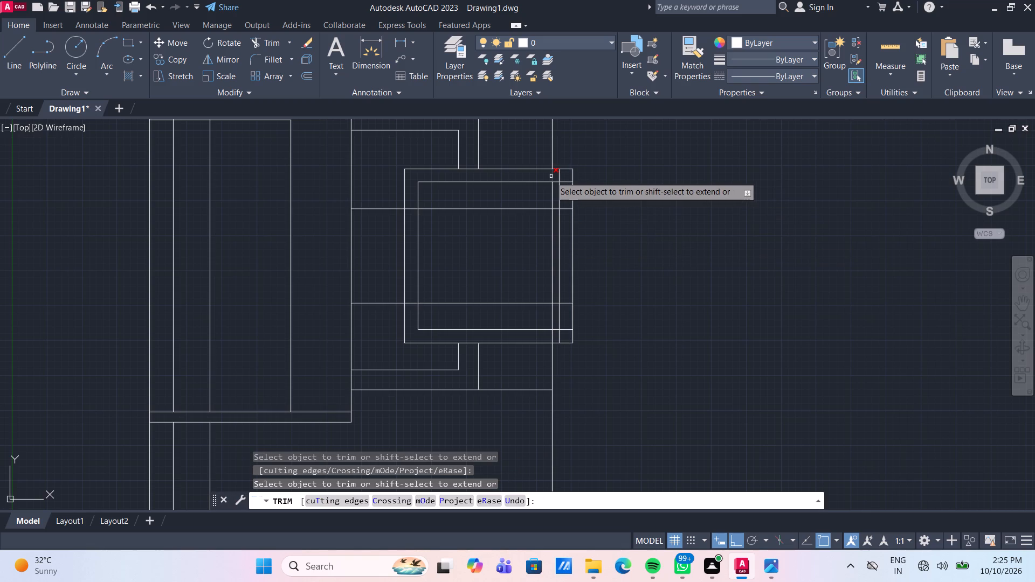
{"action": "left_click", "coordinate": [551, 176]}
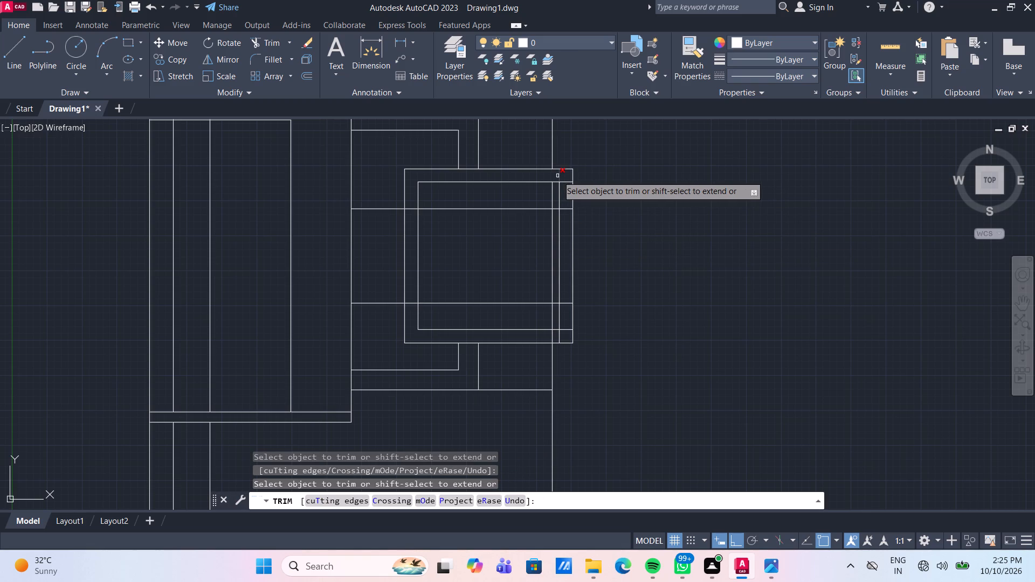
{"action": "left_click", "coordinate": [557, 176]}
{"action": "left_click", "coordinate": [568, 183]}
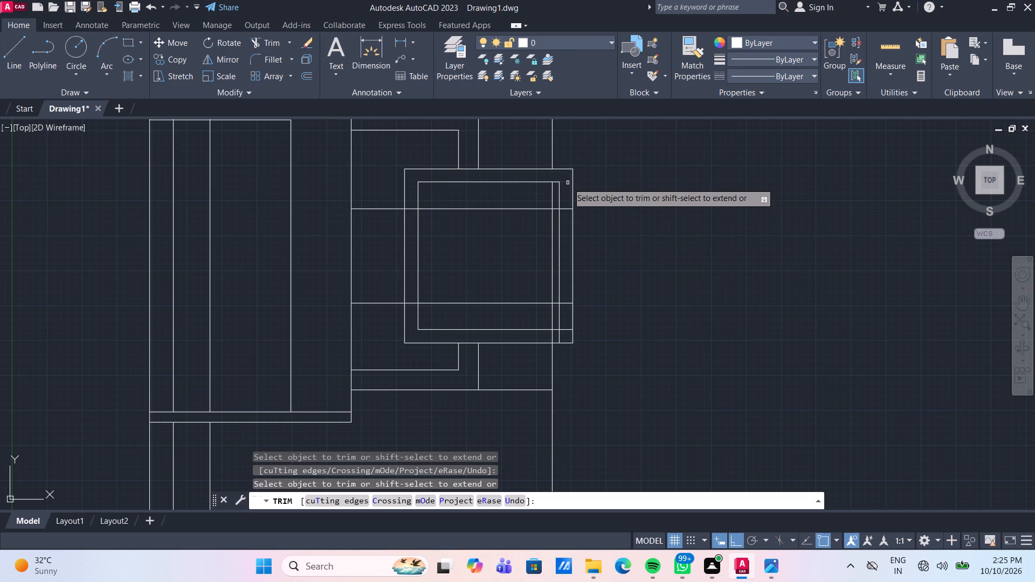
{"action": "left_click", "coordinate": [566, 207]}
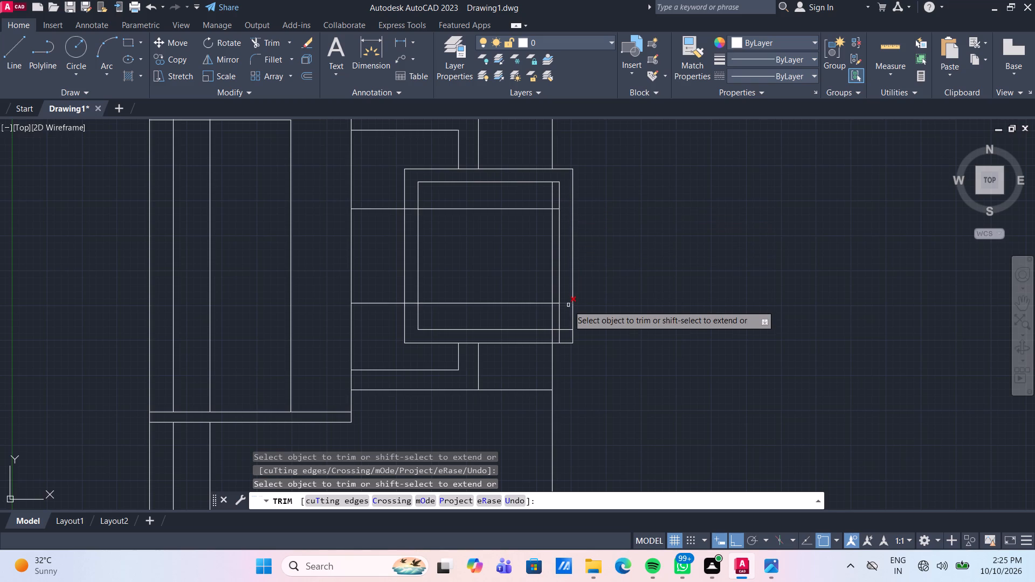
{"action": "left_click", "coordinate": [568, 304]}
{"action": "left_click", "coordinate": [567, 330]}
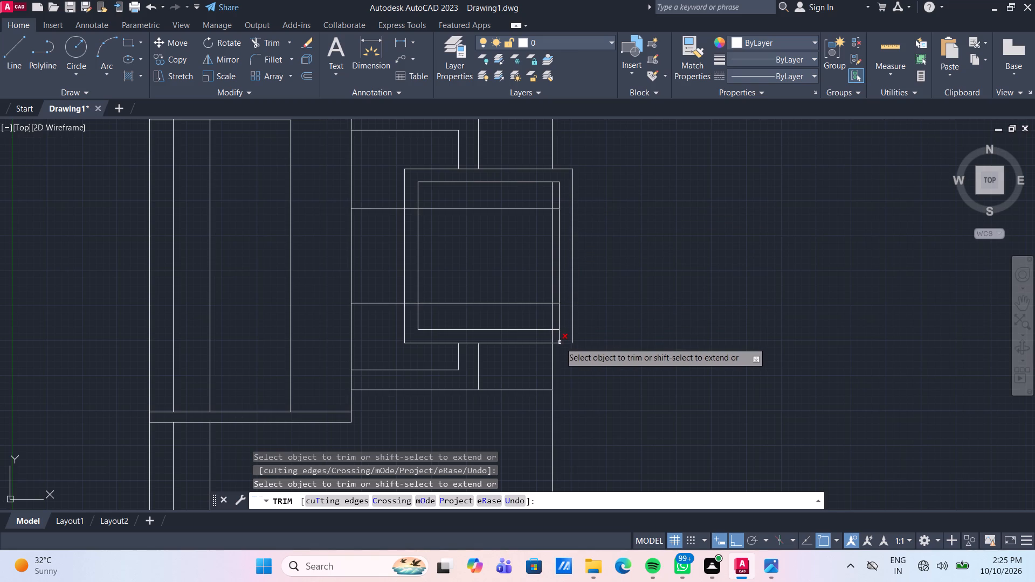
{"action": "left_click", "coordinate": [559, 337]}
{"action": "left_click", "coordinate": [553, 336]}
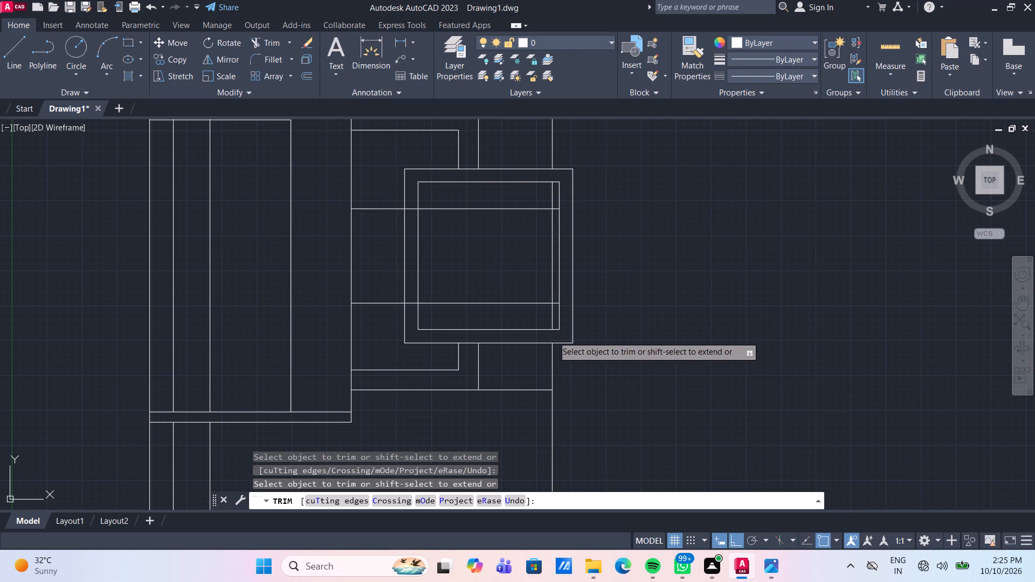
{"action": "key", "text": "Escape"}
{"action": "key", "text": "Escape"}
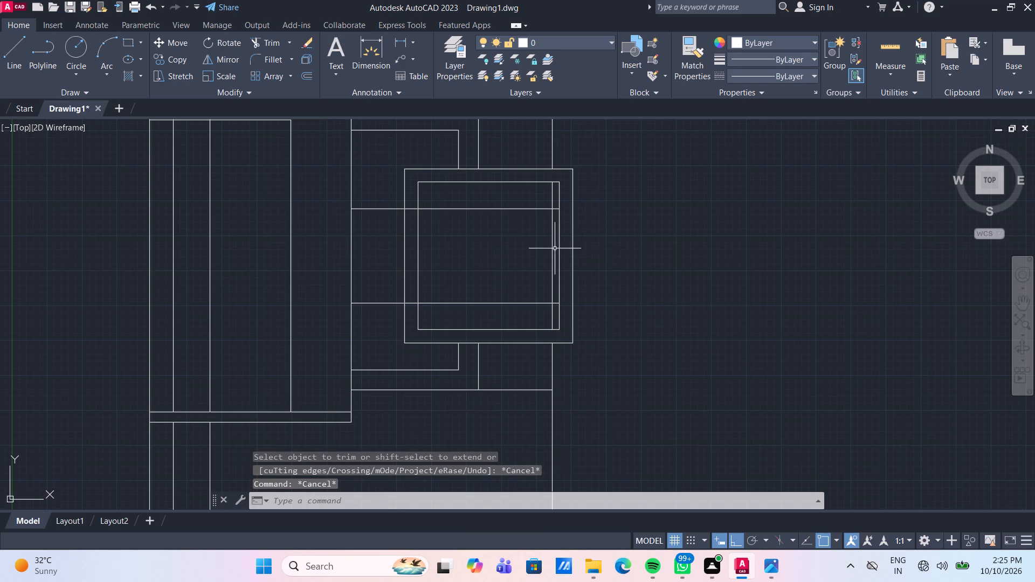
Delete the outer wall line's leftover segment inside the inner frame.
{"action": "left_click", "coordinate": [553, 247]}
{"action": "key", "text": "Delete"}
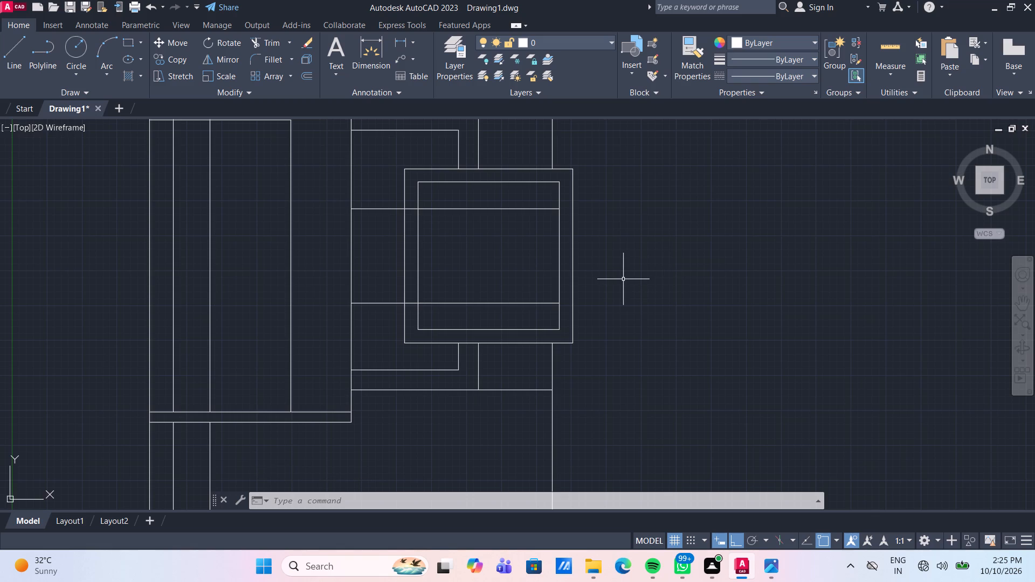
Offset the lower horizontal line crossing the projecting frame 2' upward and delete the original line.
{"action": "key", "text": "o"}
{"action": "key", "text": "Return"}
{"action": "key", "text": "Return"}
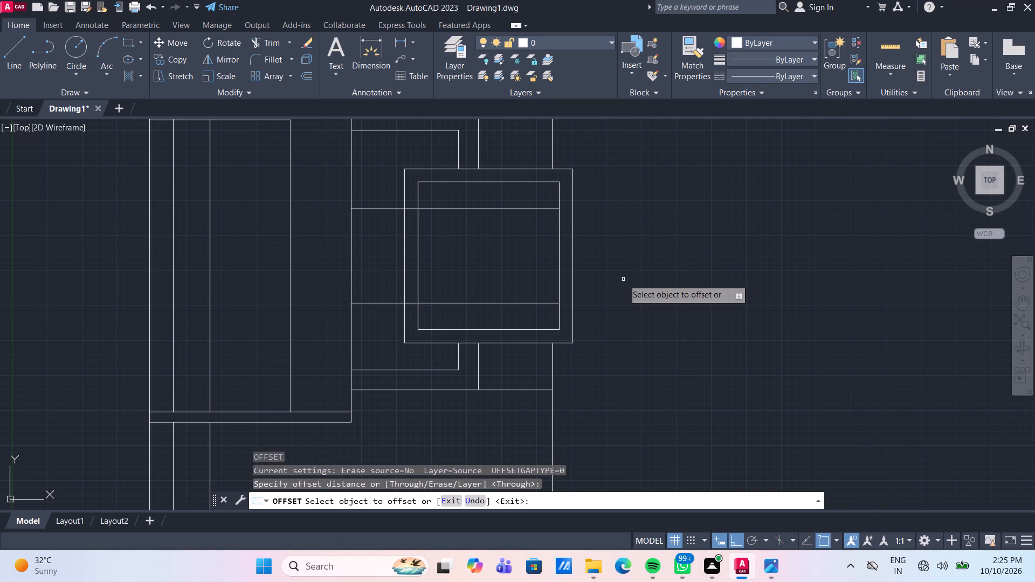
{"action": "left_click", "coordinate": [507, 304]}
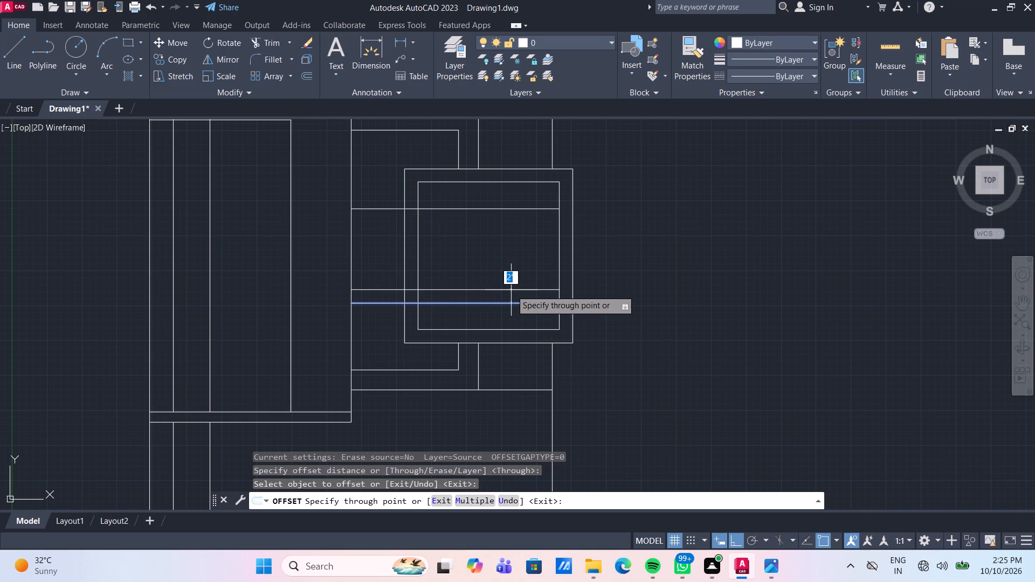
{"action": "type", "text": "2'"}
{"action": "key", "text": "Return"}
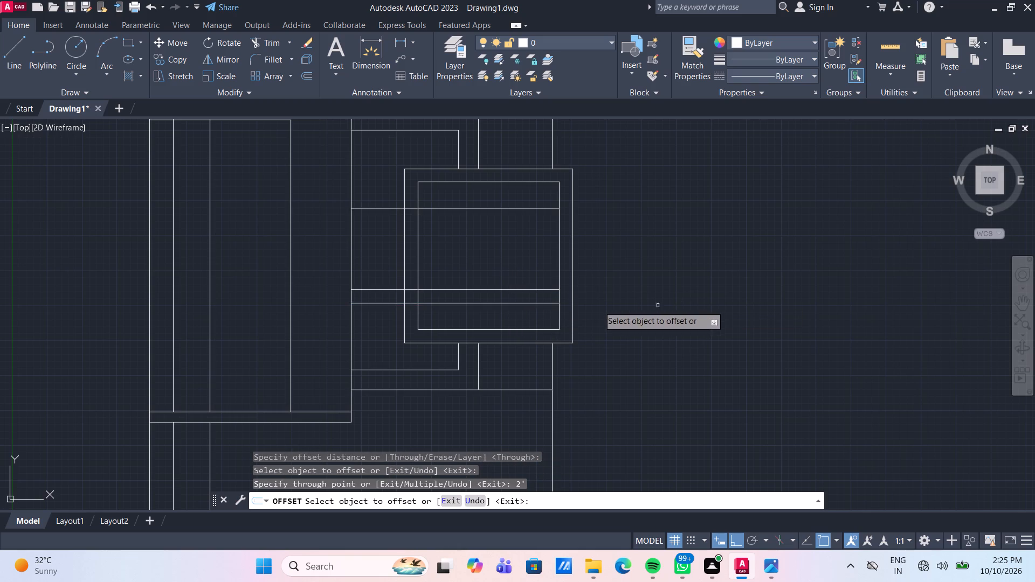
{"action": "key", "text": "Escape"}
{"action": "left_click", "coordinate": [521, 304]}
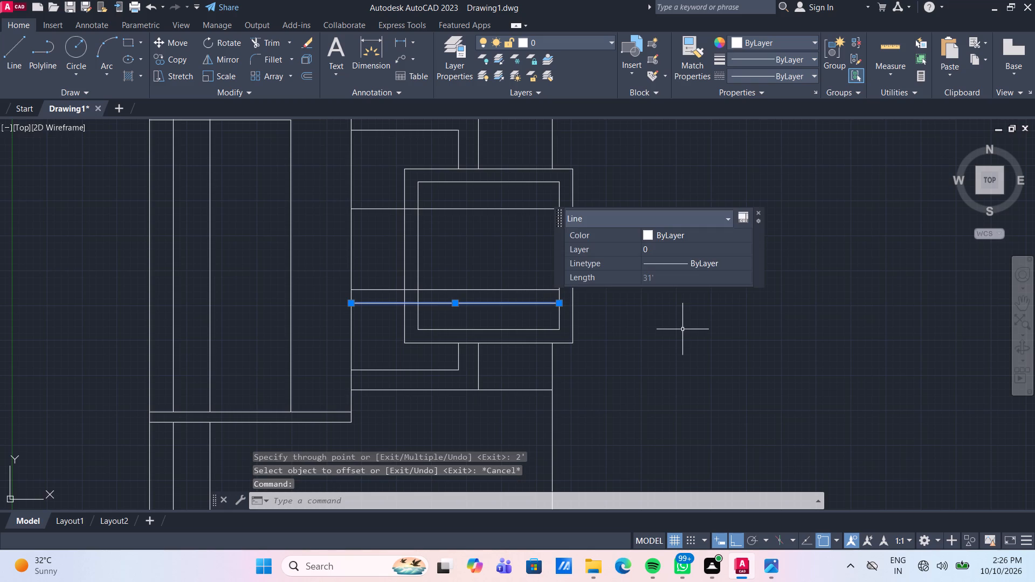
{"action": "key", "text": "Delete"}
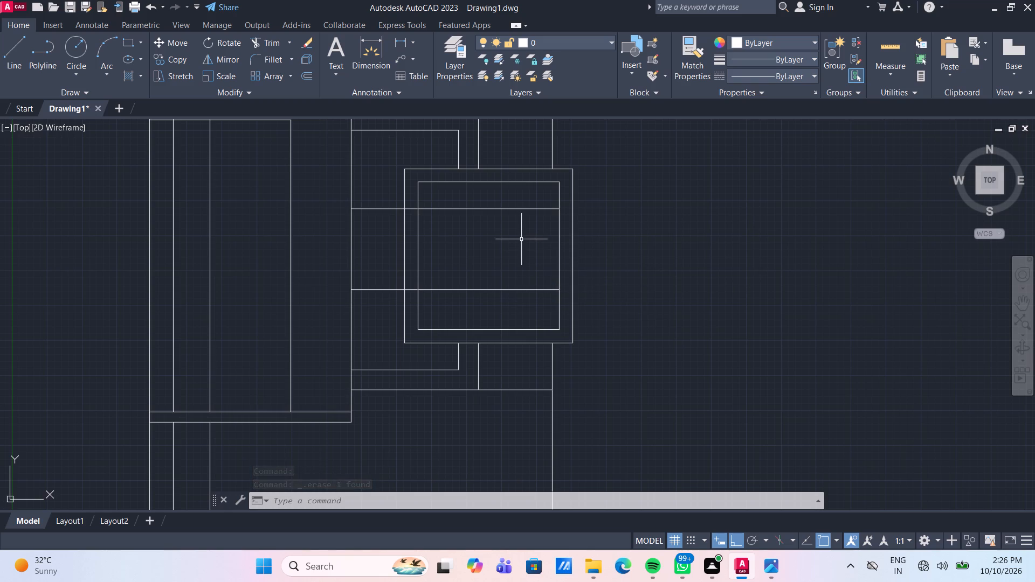
Move the two horizontal lines crossing the projecting frame 6" downward.
{"action": "left_click_drag", "start_coordinate": [524, 296], "coordinate": [520, 283]}
{"action": "left_click", "coordinate": [474, 199]}
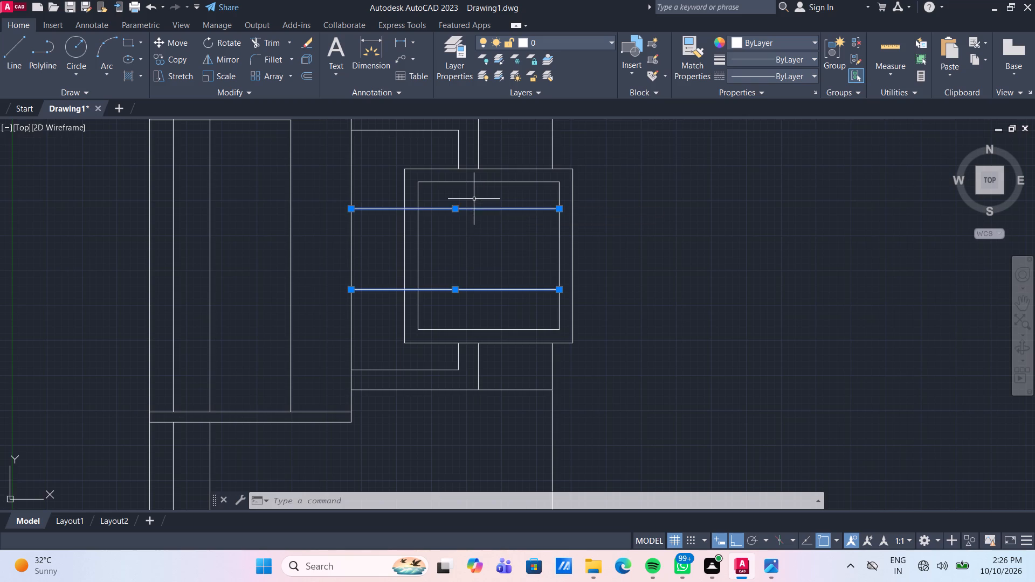
{"action": "type", "text": "m"}
{"action": "key", "text": "space"}
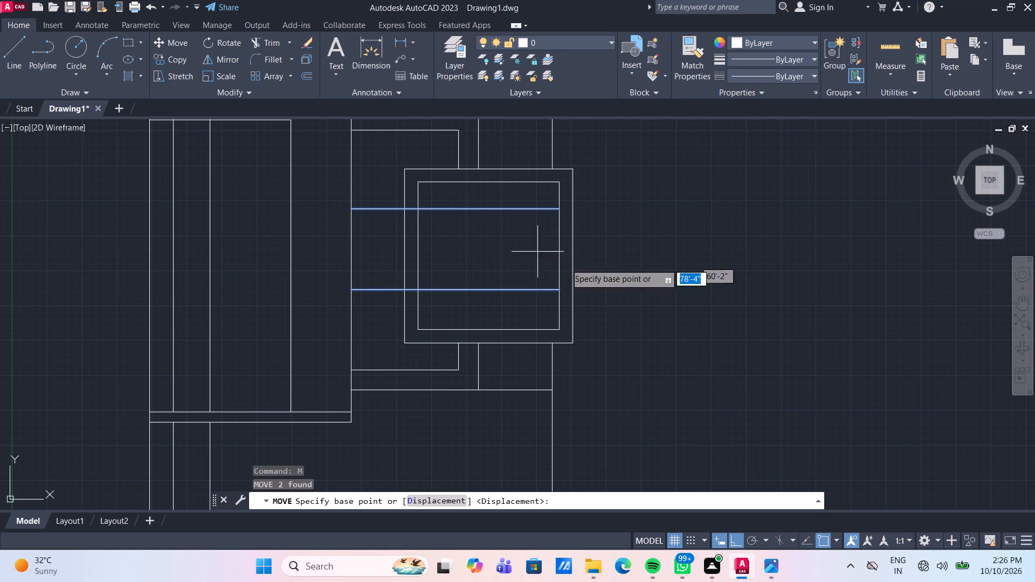
{"action": "left_click", "coordinate": [560, 287]}
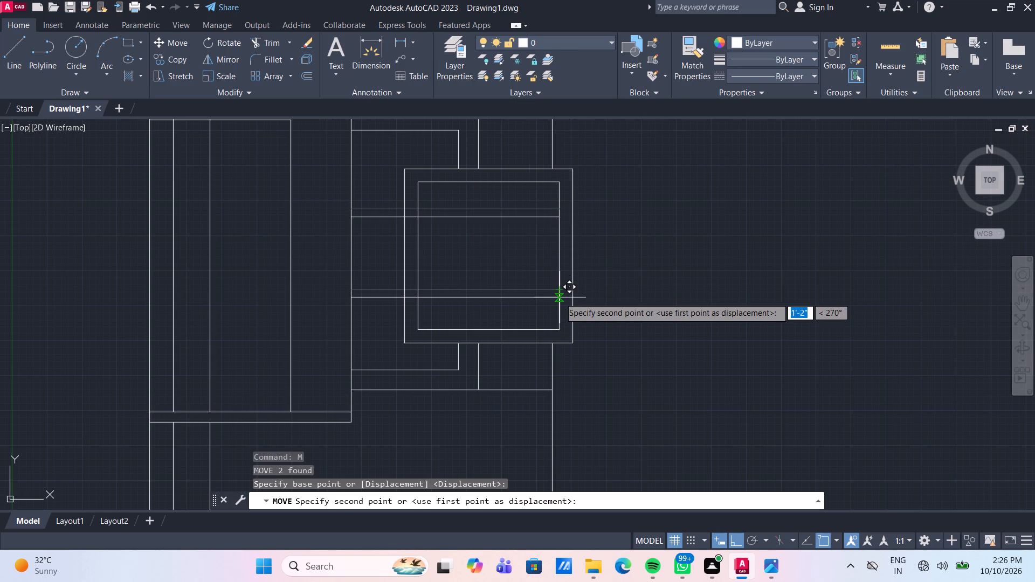
{"action": "type", "text": "6\""}
{"action": "key", "text": "space"}
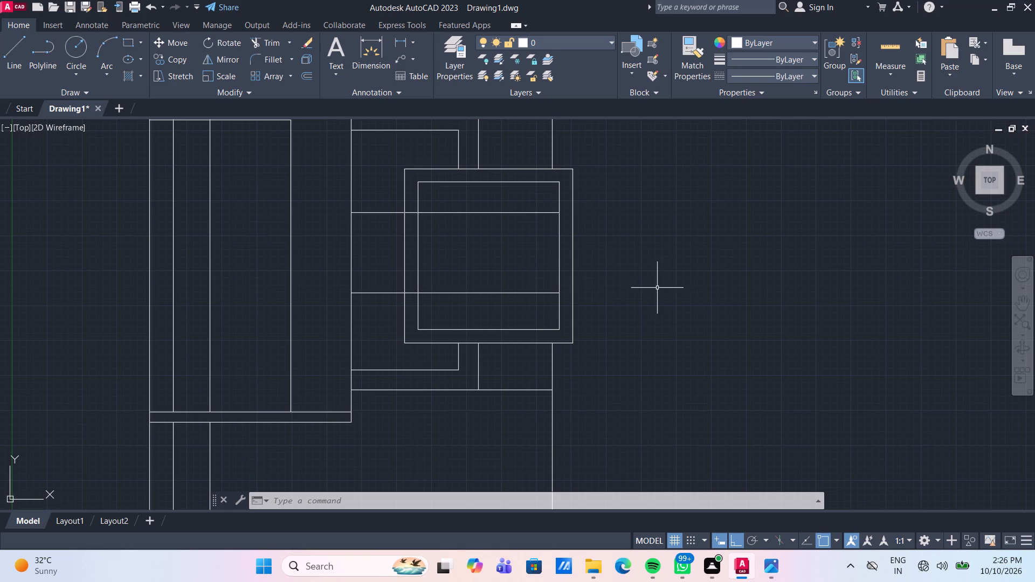
Trim the projecting frame's outer and inner left-hand verticals between the two horizontal lines crossing it.
{"action": "type", "text": "tr"}
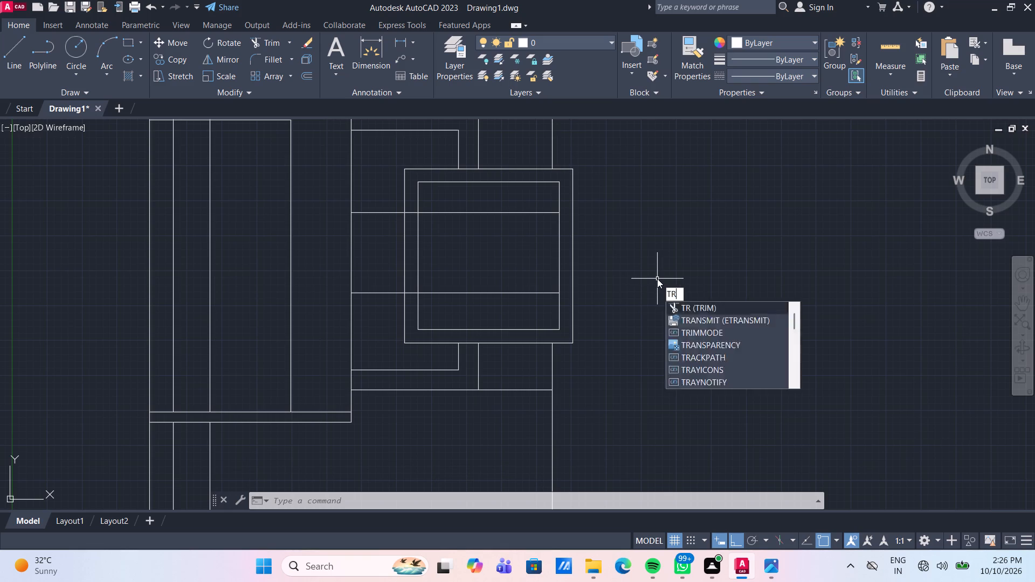
{"action": "key", "text": "space"}
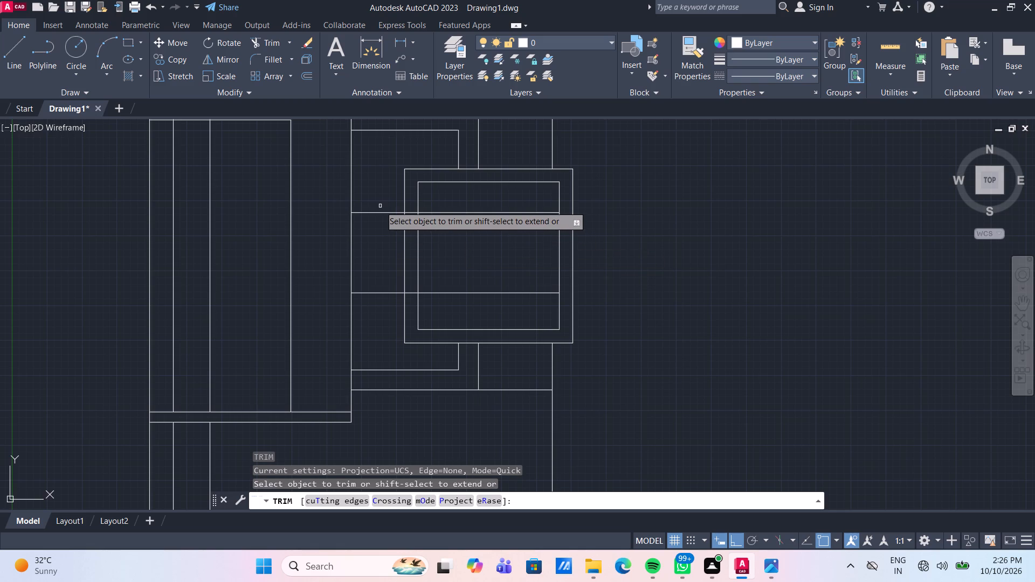
{"action": "left_click", "coordinate": [380, 206]}
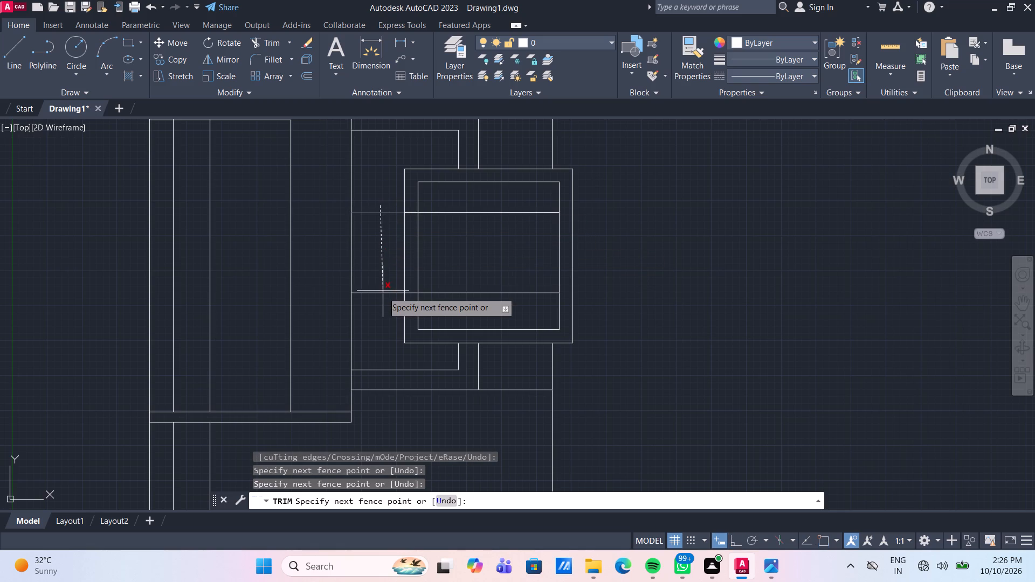
{"action": "left_click", "coordinate": [383, 169]}
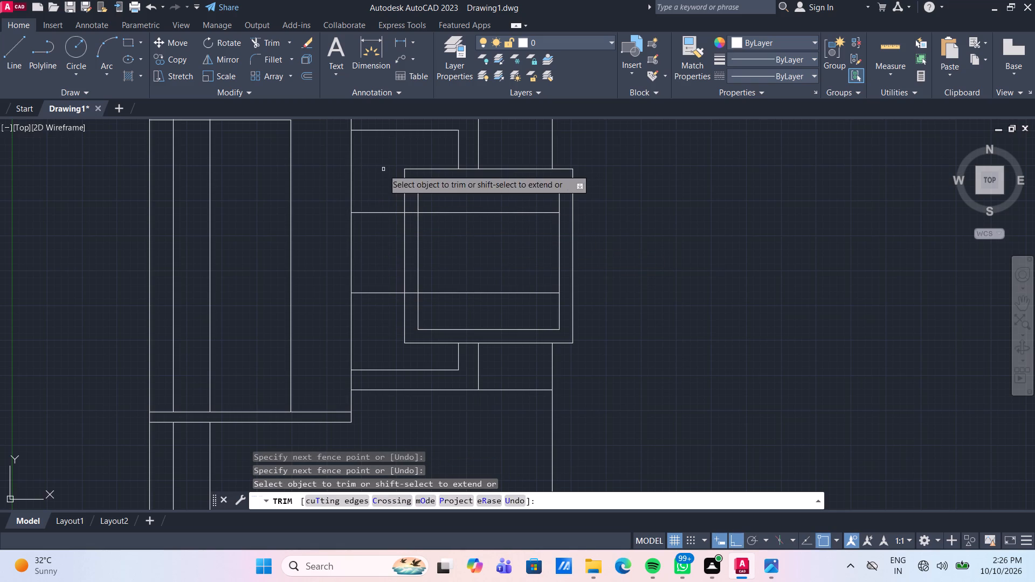
{"action": "left_click", "coordinate": [387, 250]}
{"action": "left_click", "coordinate": [451, 246]}
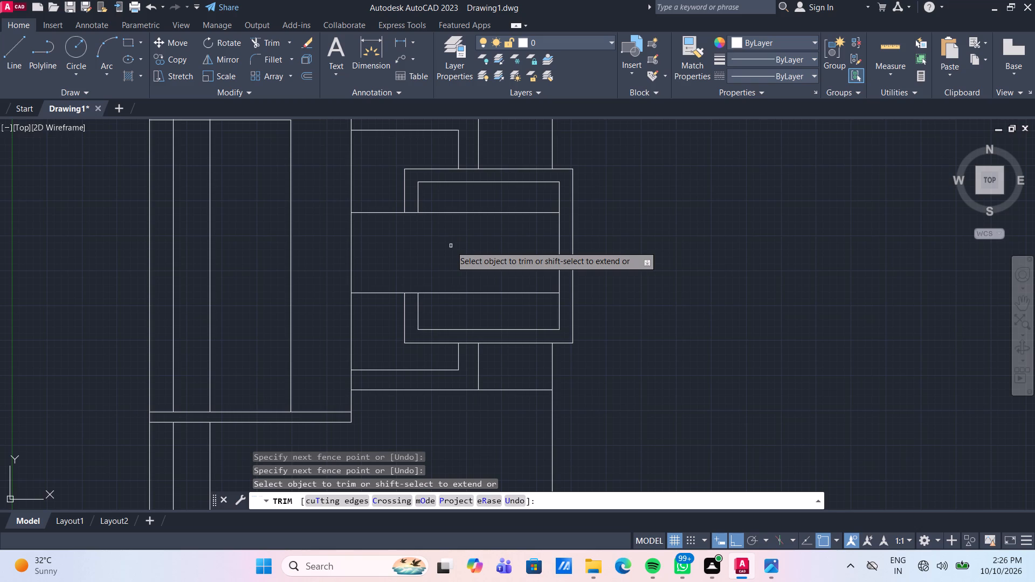
{"action": "scroll", "coordinate": [638, 304], "scroll_direction": "down", "scroll_amount": 1}
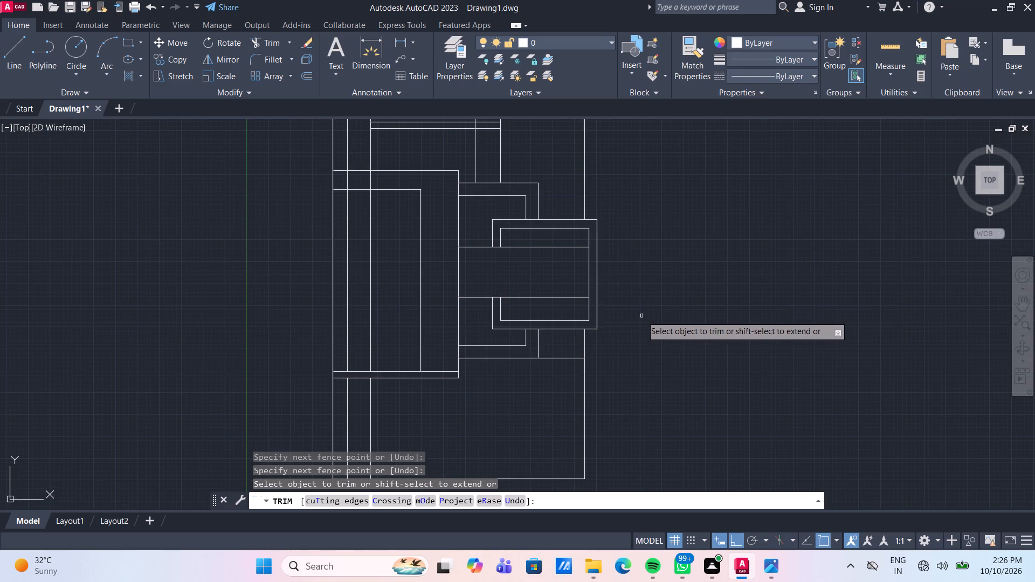
{"action": "middle_click_drag", "start_coordinate": [643, 316], "coordinate": [627, 213]}
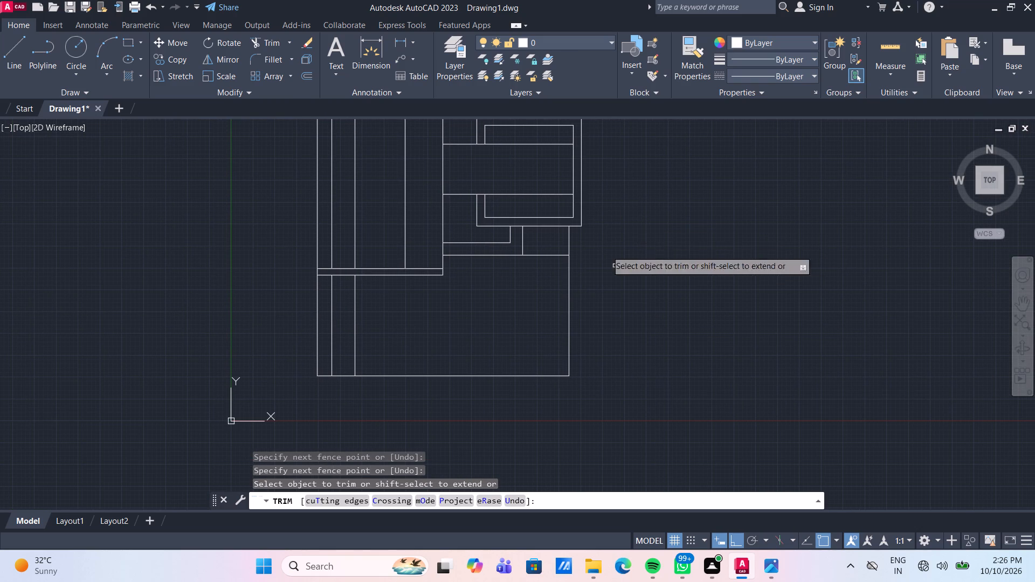
{"action": "middle_click_drag", "start_coordinate": [470, 302], "coordinate": [468, 379]}
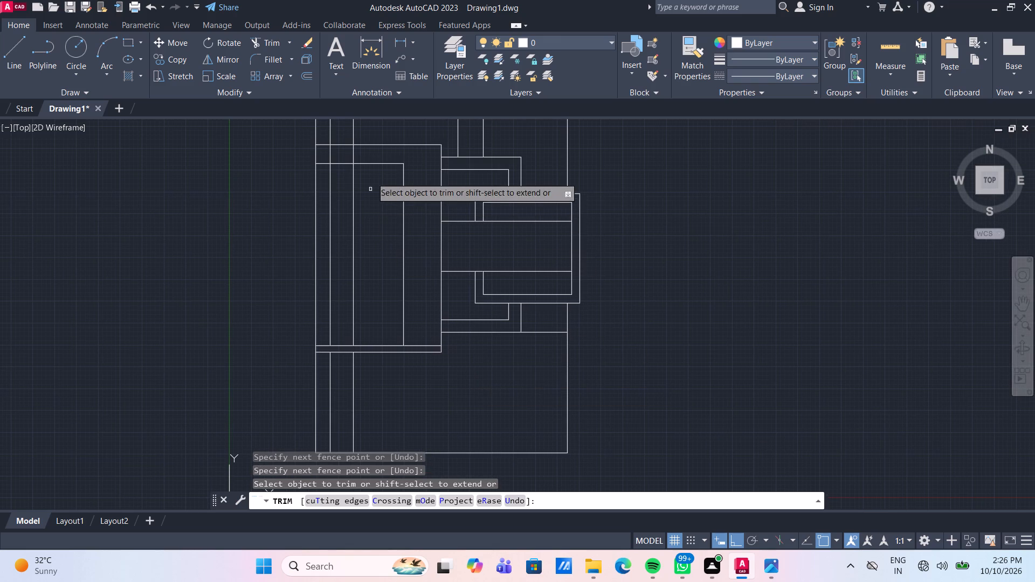
{"action": "key", "text": "Escape"}
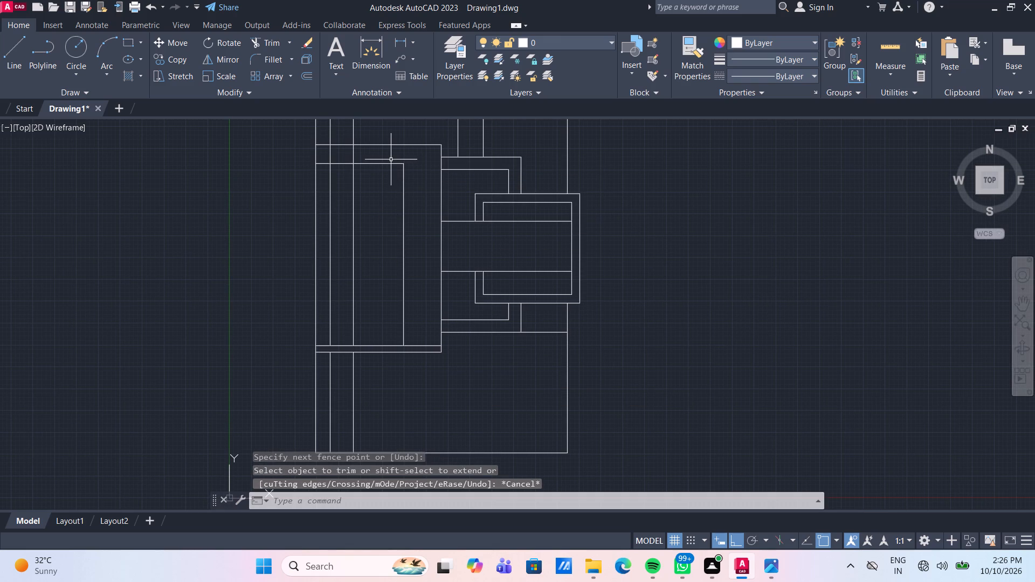
Quick-measure the left block's spacing between its outer and inner top lines and around its base.
{"action": "left_click", "coordinate": [872, 51]}
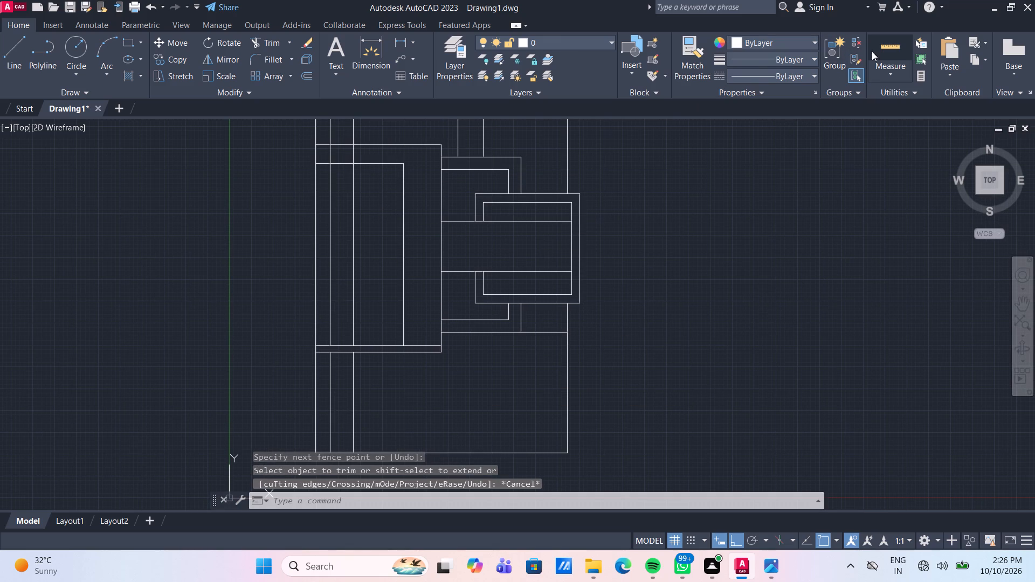
{"action": "scroll", "coordinate": [389, 160], "scroll_direction": "up", "scroll_amount": 3}
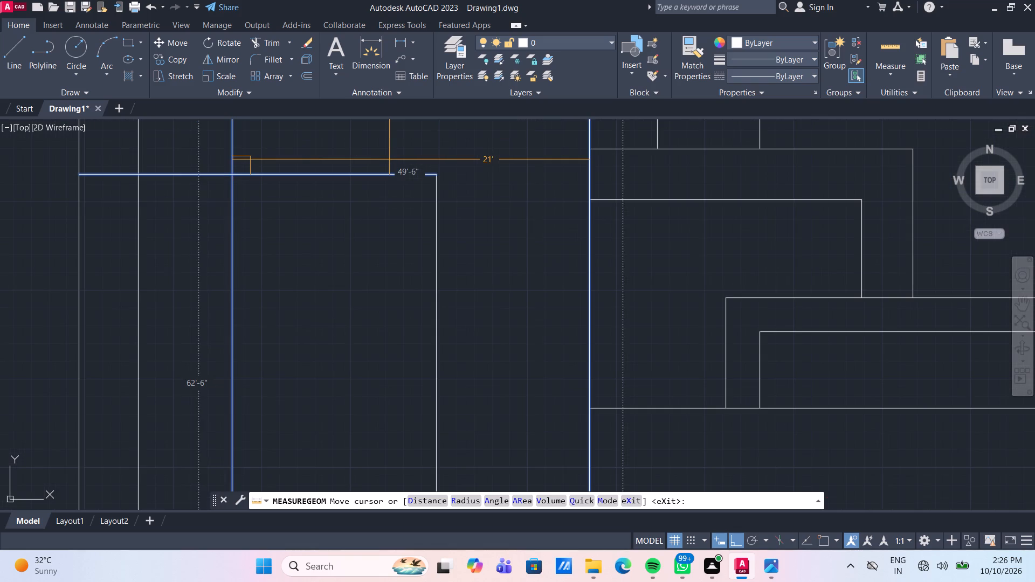
{"action": "scroll", "coordinate": [390, 156], "scroll_direction": "down", "scroll_amount": 1}
{"action": "middle_click_drag", "start_coordinate": [391, 156], "coordinate": [390, 182]}
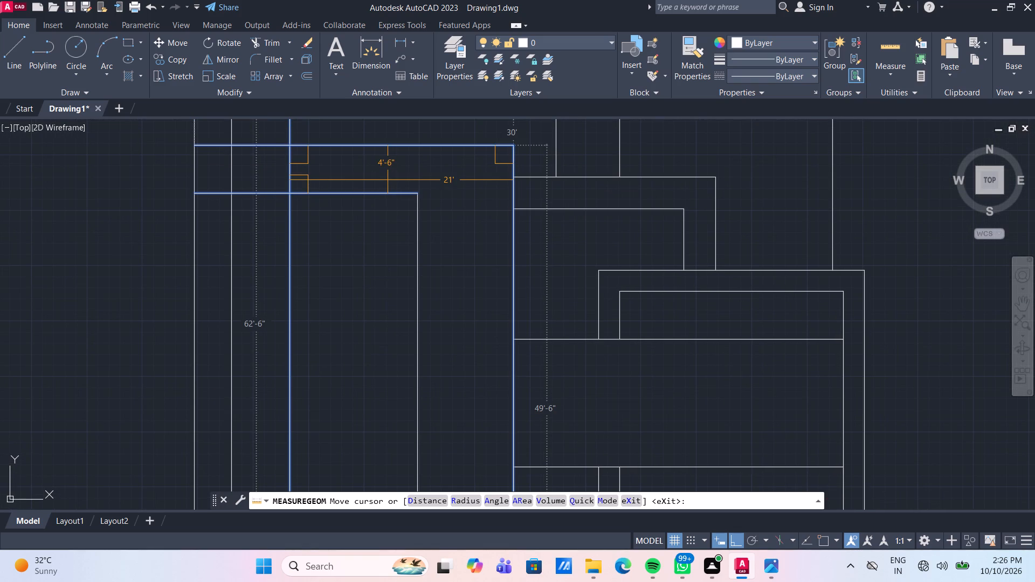
{"action": "scroll", "coordinate": [388, 180], "scroll_direction": "down", "scroll_amount": 4}
{"action": "scroll", "coordinate": [380, 235], "scroll_direction": "up", "scroll_amount": 3}
{"action": "middle_click_drag", "start_coordinate": [382, 235], "coordinate": [382, 216]}
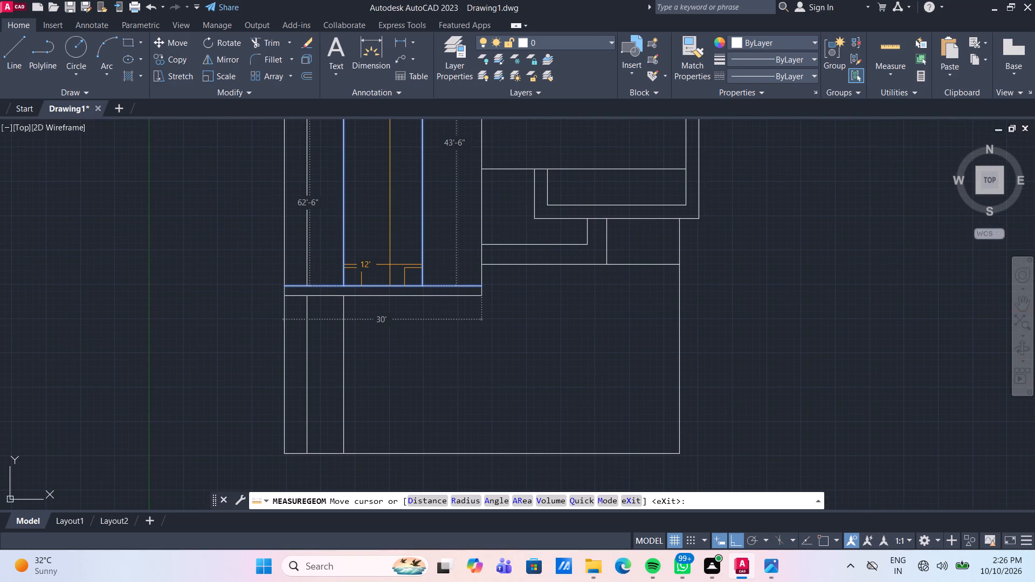
{"action": "key", "text": "Escape"}
Offset the upper line of the left block's base band 4'6" upward.
{"action": "type", "text": "o"}
{"action": "key", "text": "space"}
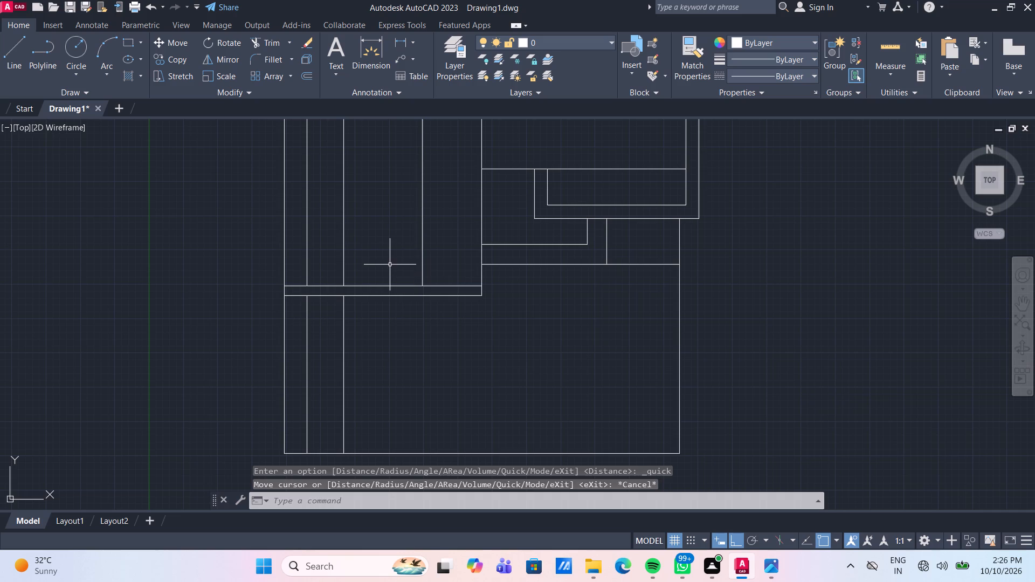
{"action": "key", "text": "space"}
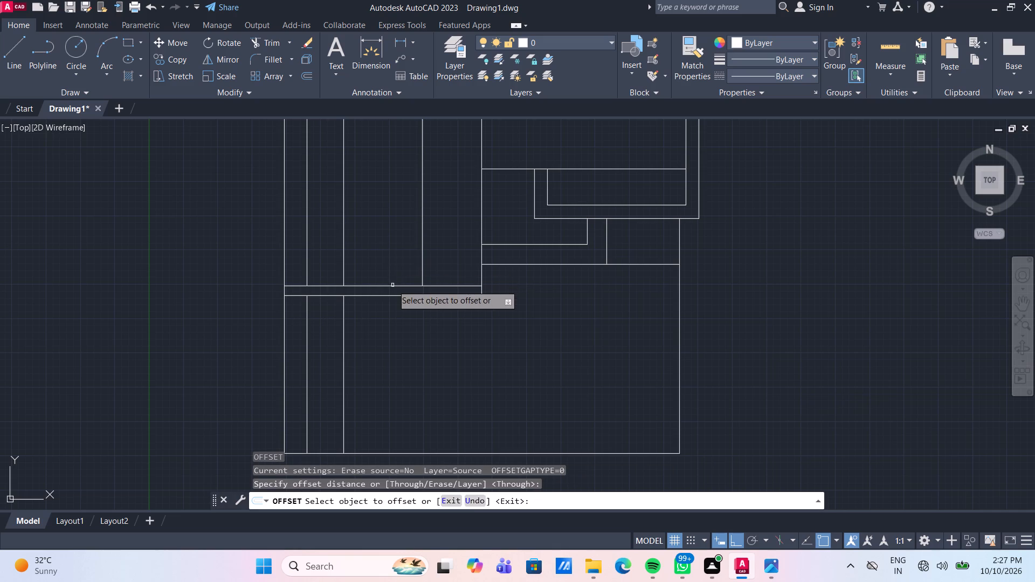
{"action": "left_click_drag", "start_coordinate": [392, 285], "coordinate": [394, 279]}
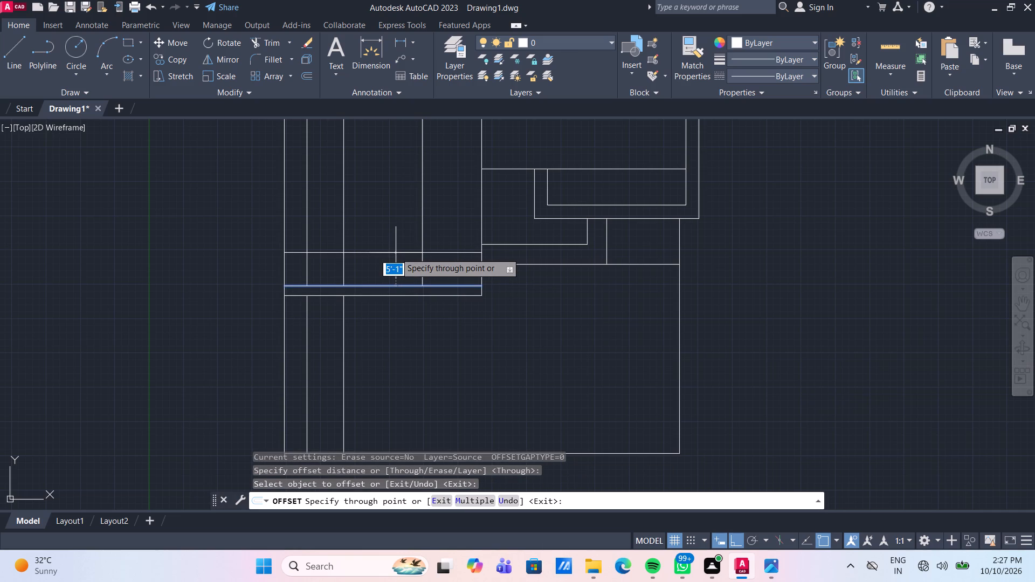
{"action": "type", "text": "4'6\""}
{"action": "key", "text": "Return"}
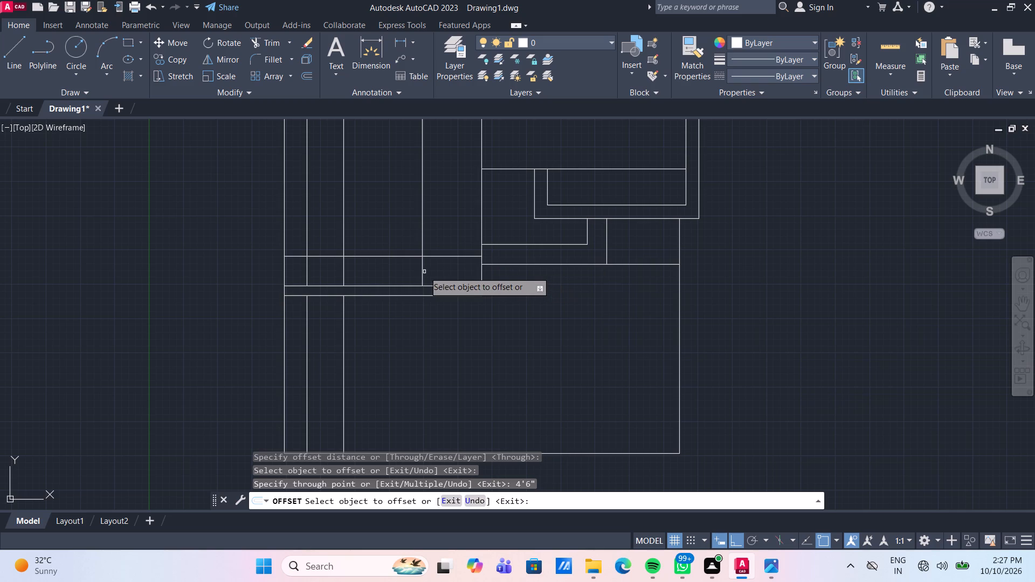
{"action": "key", "text": "Escape"}
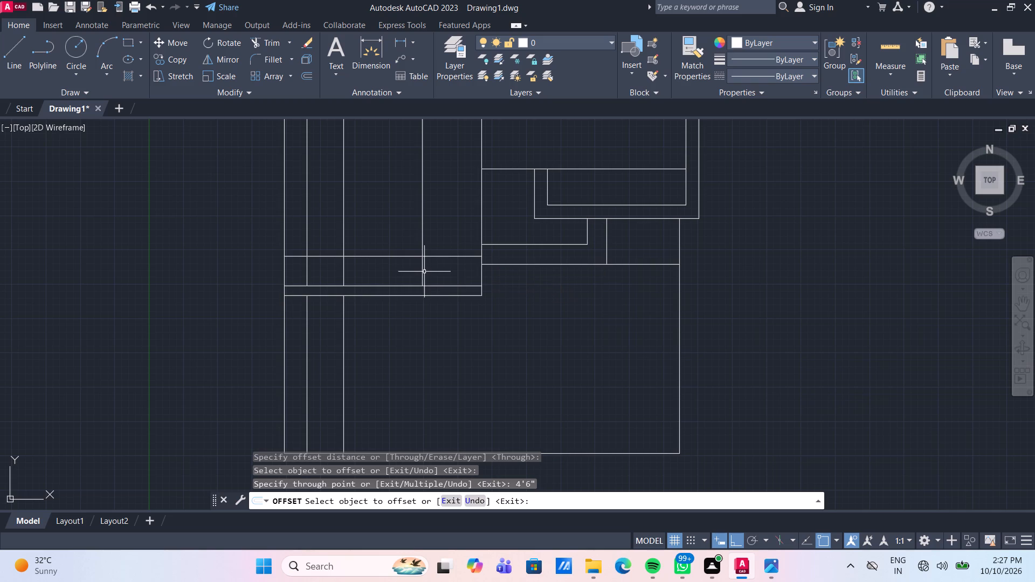
Trim the left block's inner vertical and the new horizontal to meet in a clean lower corner.
{"action": "key", "text": "r"}
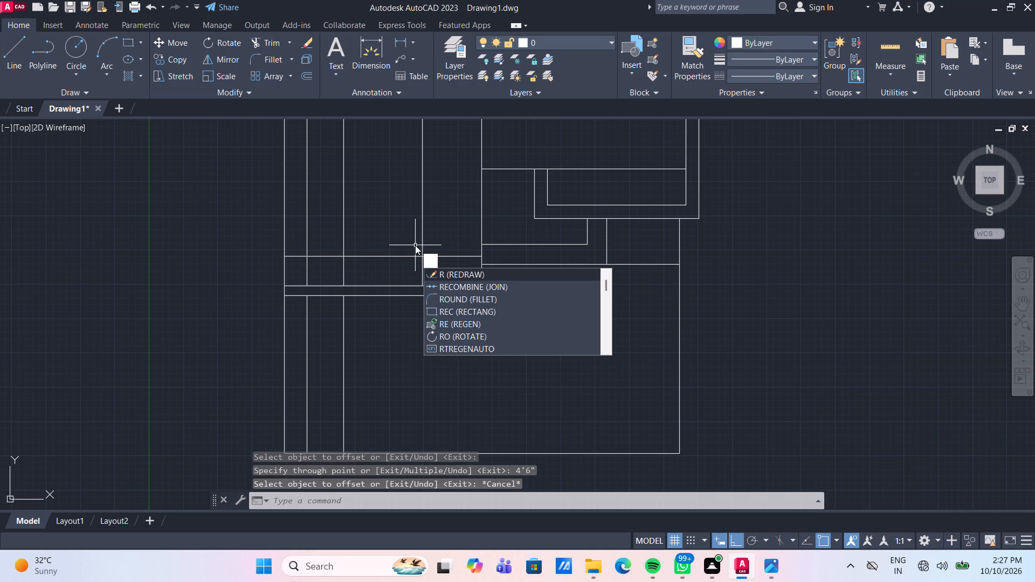
{"action": "key", "text": "BackSpace"}
{"action": "type", "text": "tr"}
{"action": "key", "text": "space"}
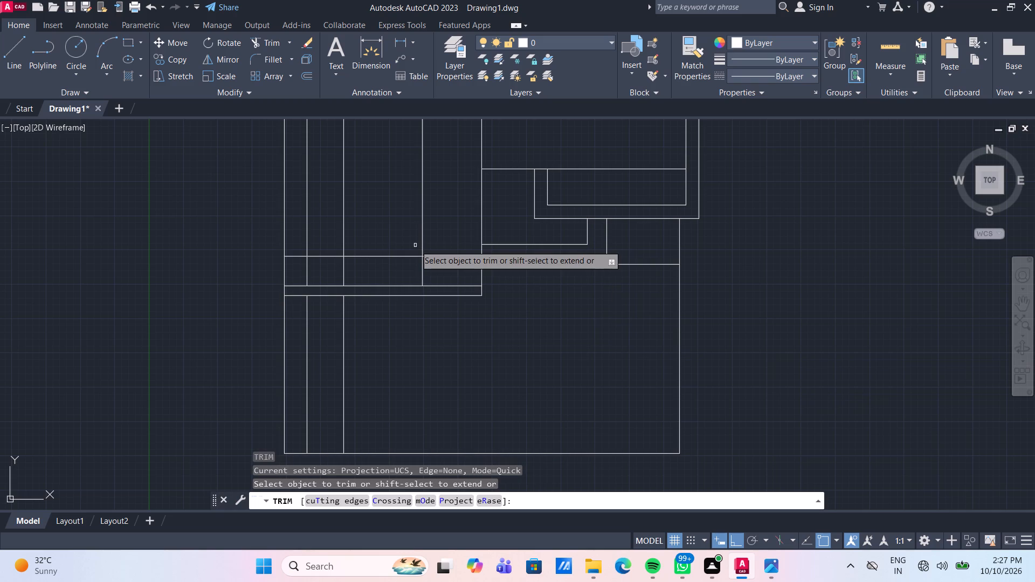
{"action": "left_click", "coordinate": [423, 274]}
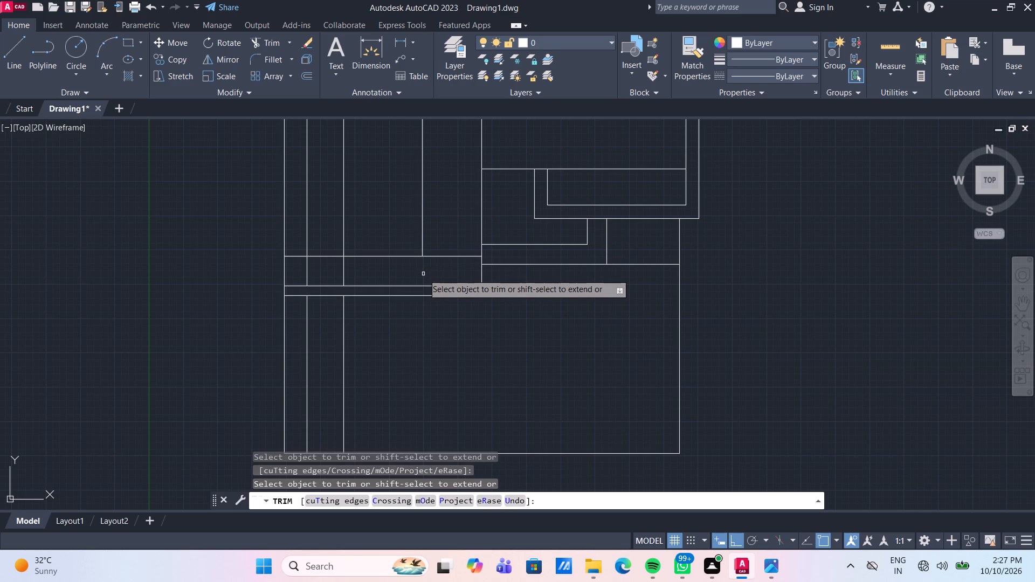
{"action": "left_click", "coordinate": [454, 258]}
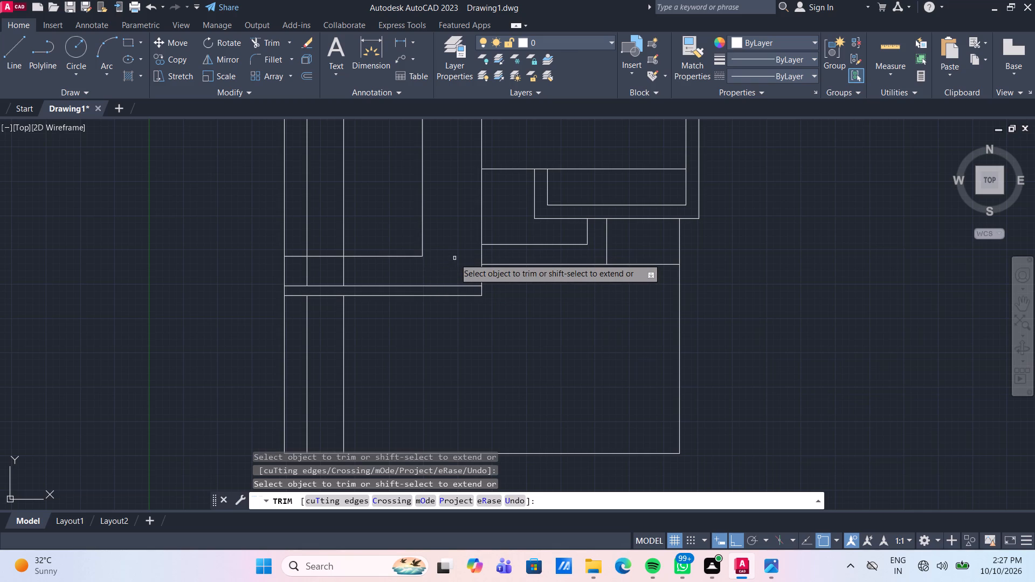
Trim the left block's right-hand vertical out of the stepped band's openings at its lower and upper ends.
{"action": "left_click", "coordinate": [483, 254]}
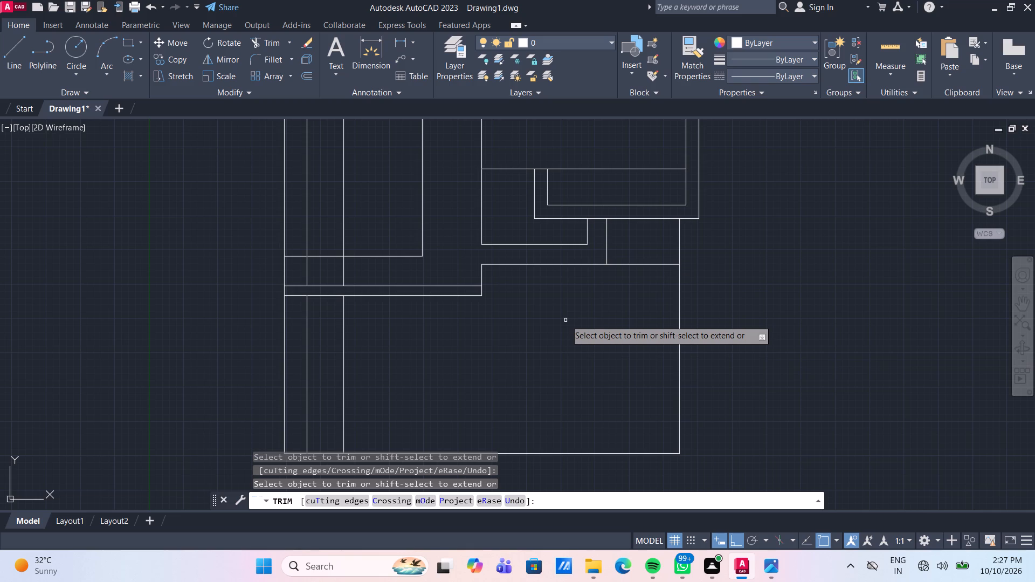
{"action": "scroll", "coordinate": [565, 320], "scroll_direction": "down", "scroll_amount": 2}
{"action": "scroll", "coordinate": [516, 170], "scroll_direction": "up", "scroll_amount": 3}
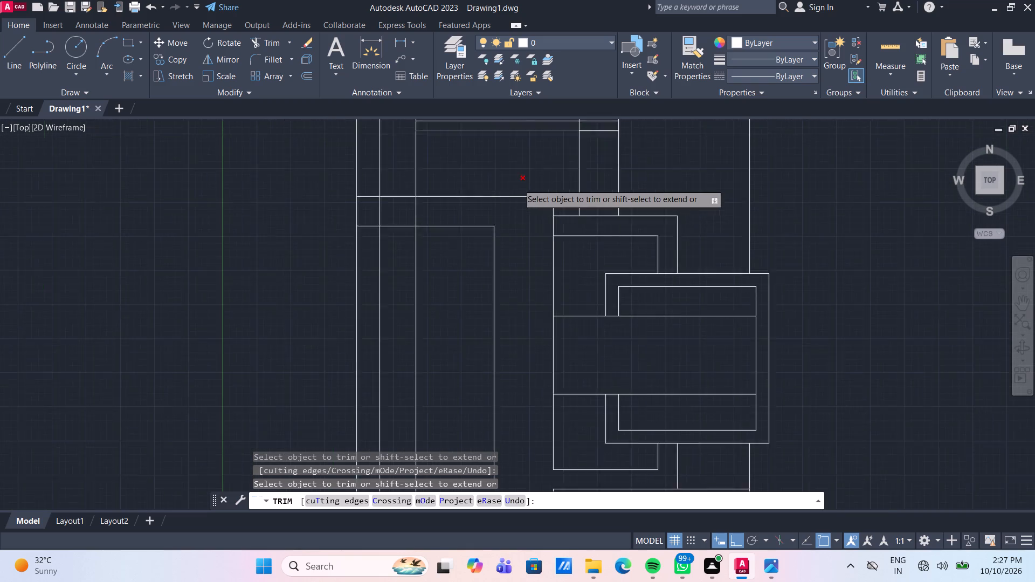
{"action": "left_click", "coordinate": [572, 251]}
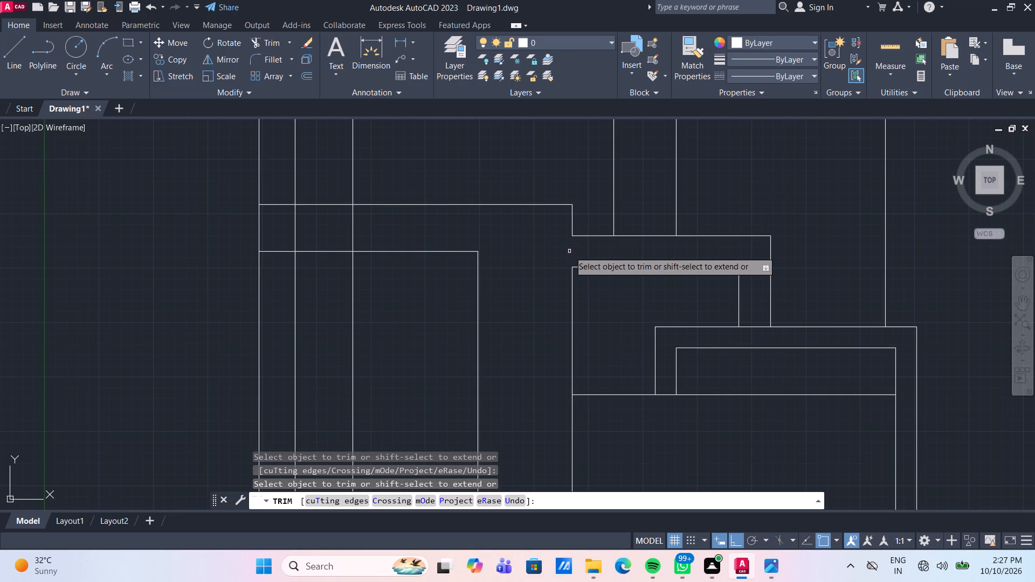
Offset the tall vertical rising above the projecting frame 2'3" toward the left block.
{"action": "scroll", "coordinate": [569, 251], "scroll_direction": "down", "scroll_amount": 2}
{"action": "scroll", "coordinate": [556, 311], "scroll_direction": "down", "scroll_amount": 1}
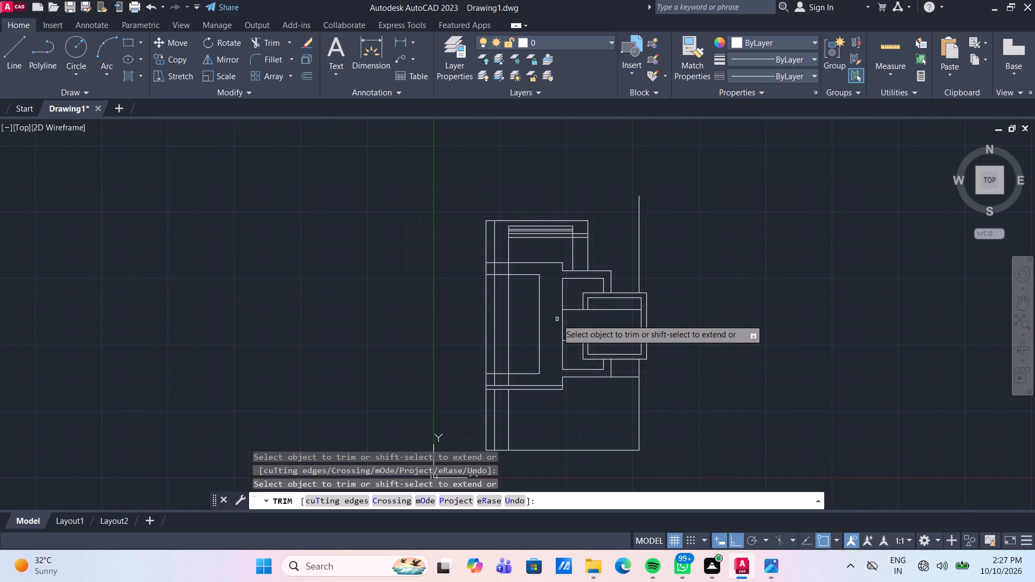
{"action": "scroll", "coordinate": [554, 319], "scroll_direction": "up", "scroll_amount": 1}
{"action": "middle_click_drag", "start_coordinate": [554, 306], "coordinate": [554, 270]}
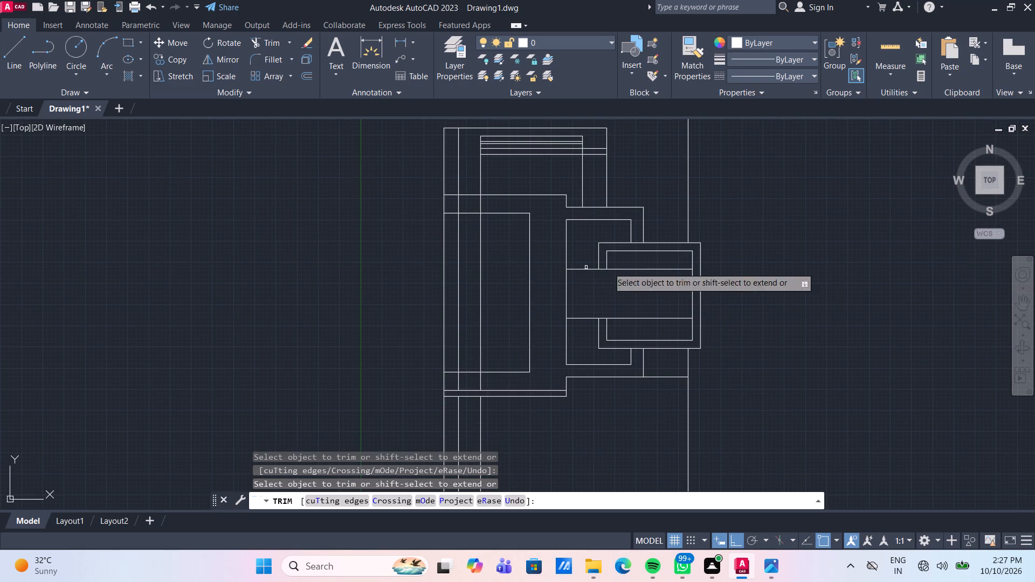
{"action": "key", "text": "Escape"}
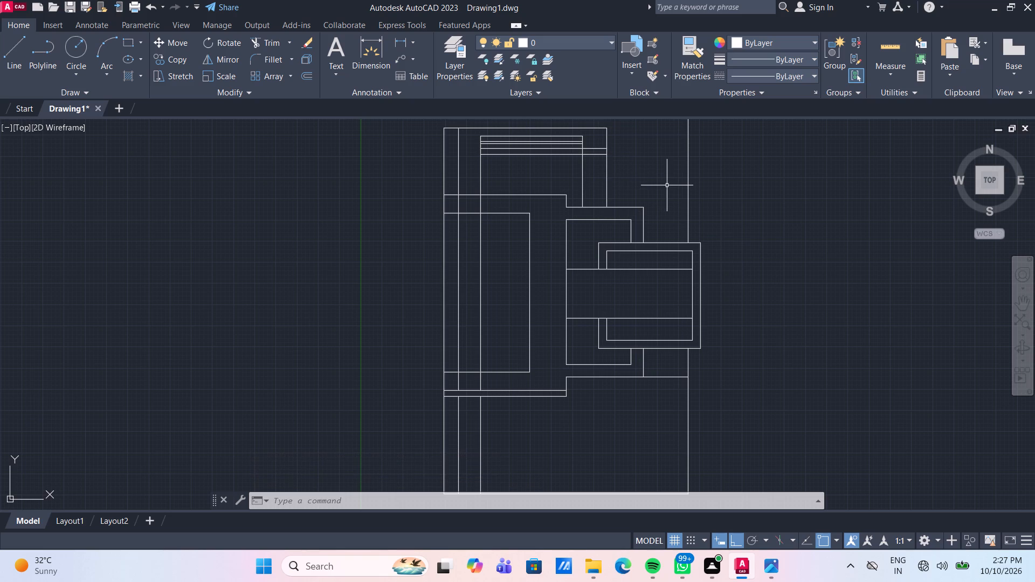
{"action": "middle_click_drag", "start_coordinate": [667, 185], "coordinate": [630, 226]}
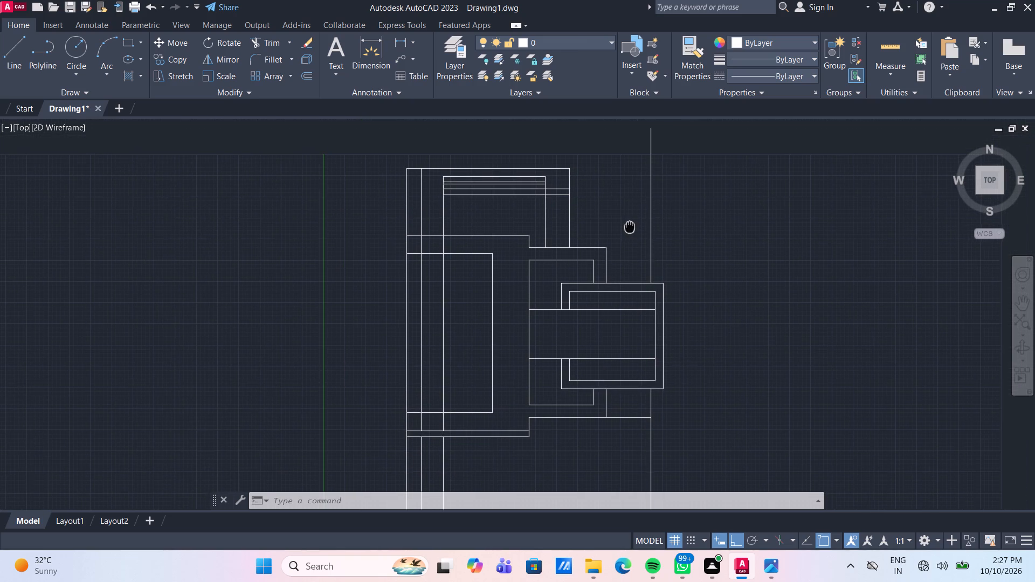
{"action": "middle_click_drag", "start_coordinate": [630, 226], "coordinate": [618, 254]}
{"action": "scroll", "coordinate": [663, 239], "scroll_direction": "up", "scroll_amount": 1}
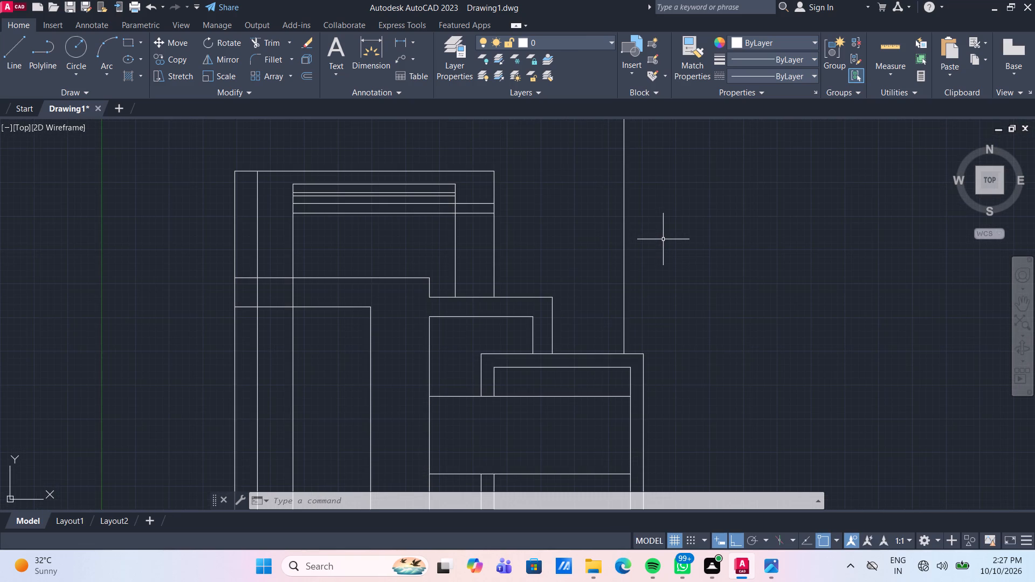
{"action": "type", "text": "o"}
{"action": "key", "text": "space"}
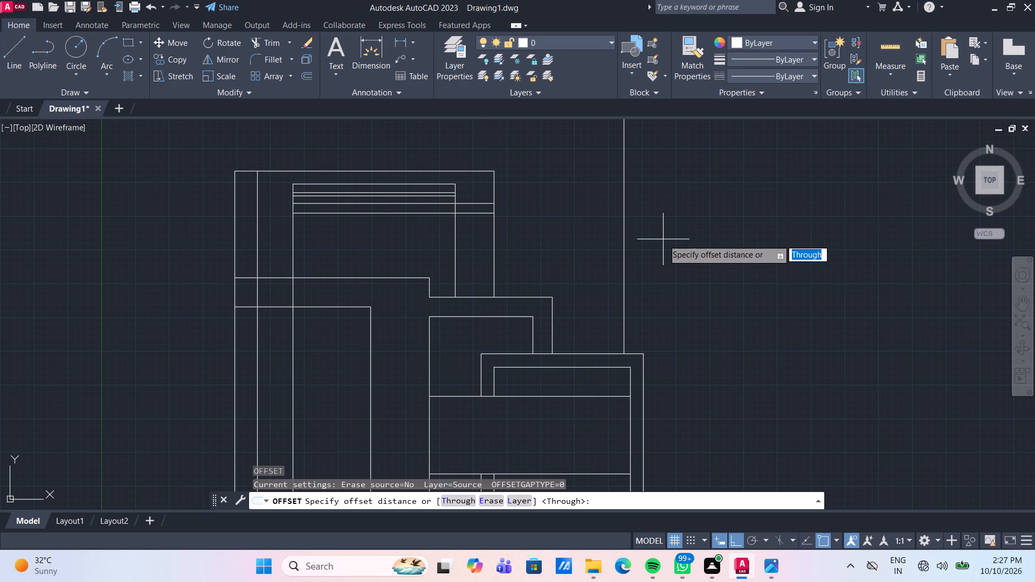
{"action": "key", "text": "space"}
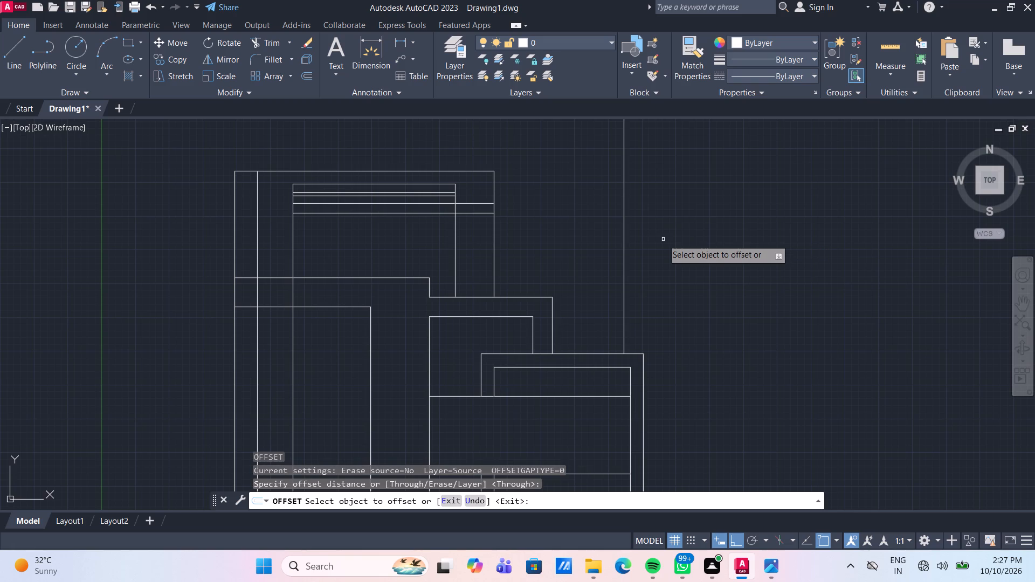
{"action": "left_click", "coordinate": [622, 240]}
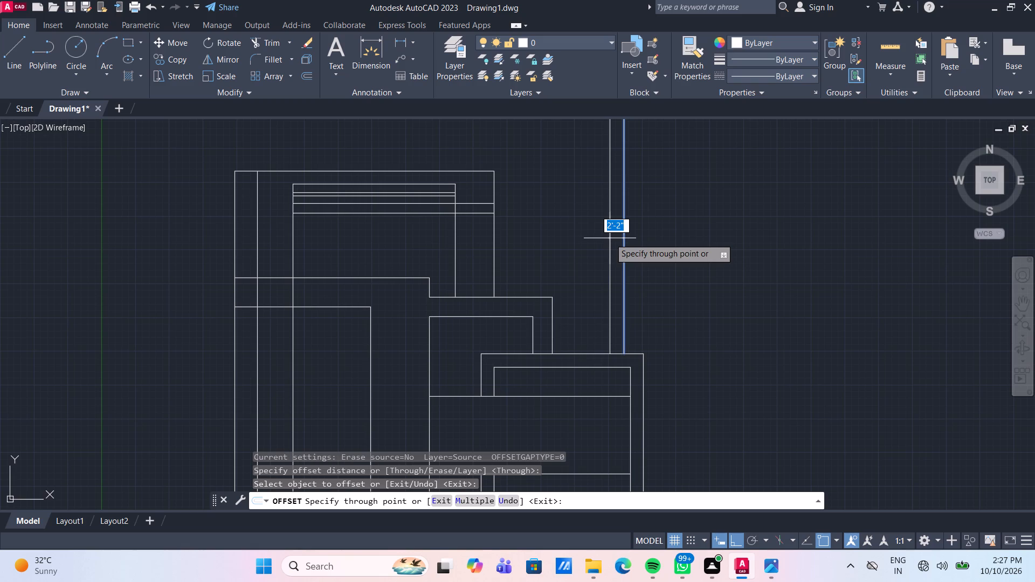
{"action": "type", "text": "2'3\""}
{"action": "key", "text": "Return"}
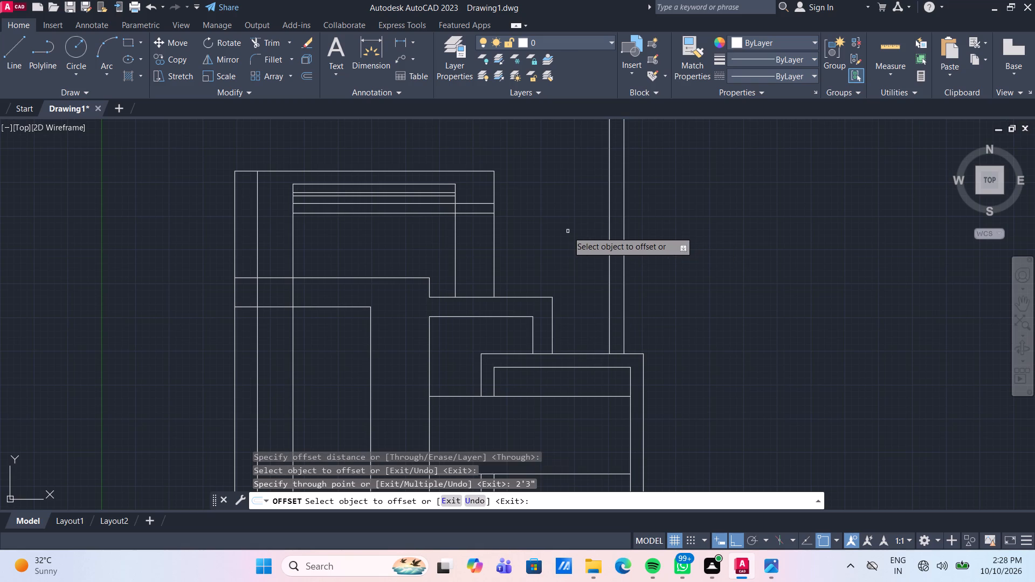
{"action": "key", "text": "Escape"}
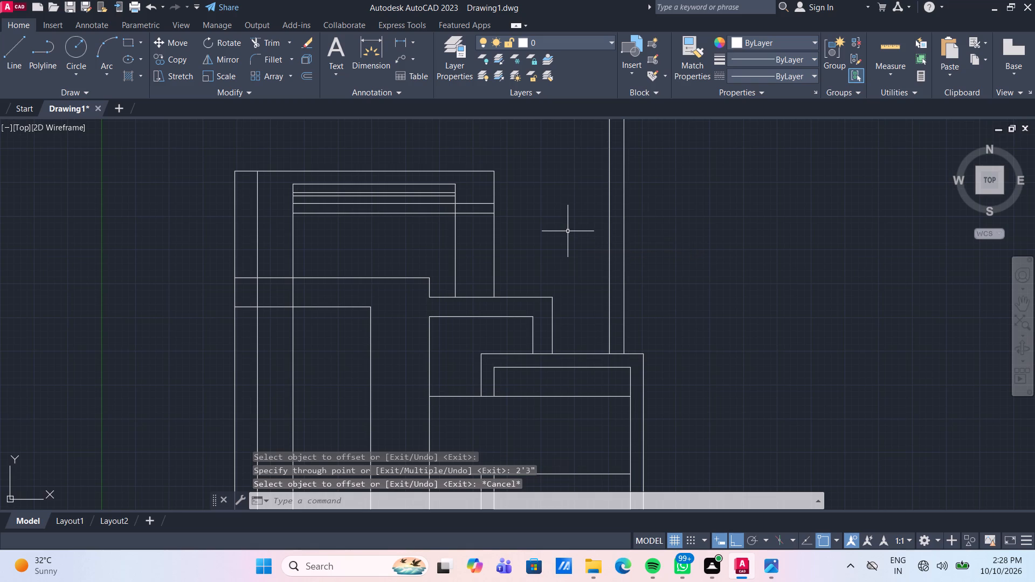
Draw a horizontal line from the left block's right edge at the parapet band's lower line, ending above the projecting frame's outer right edge.
{"action": "type", "text": "l"}
{"action": "key", "text": "space"}
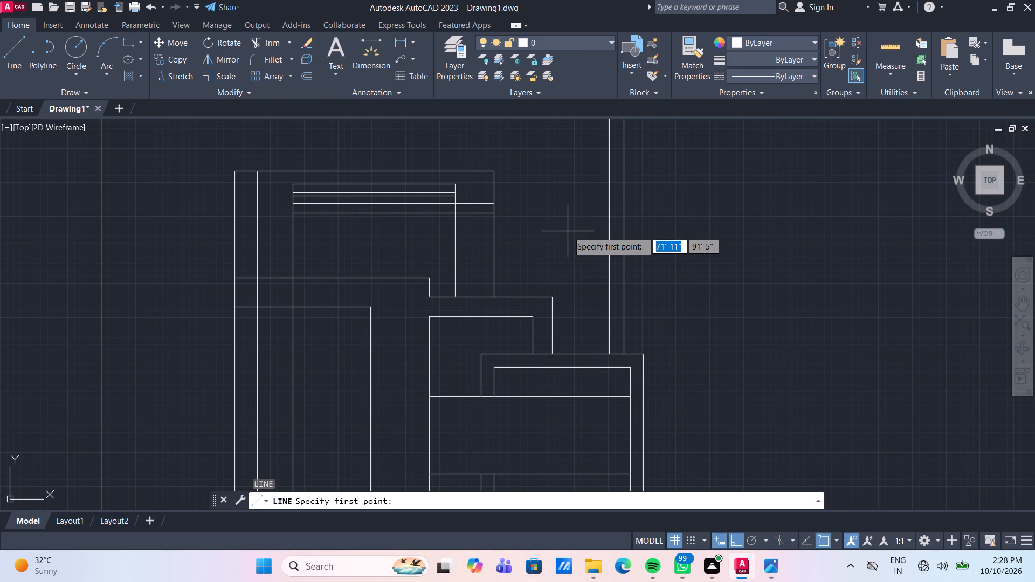
{"action": "left_click", "coordinate": [490, 212]}
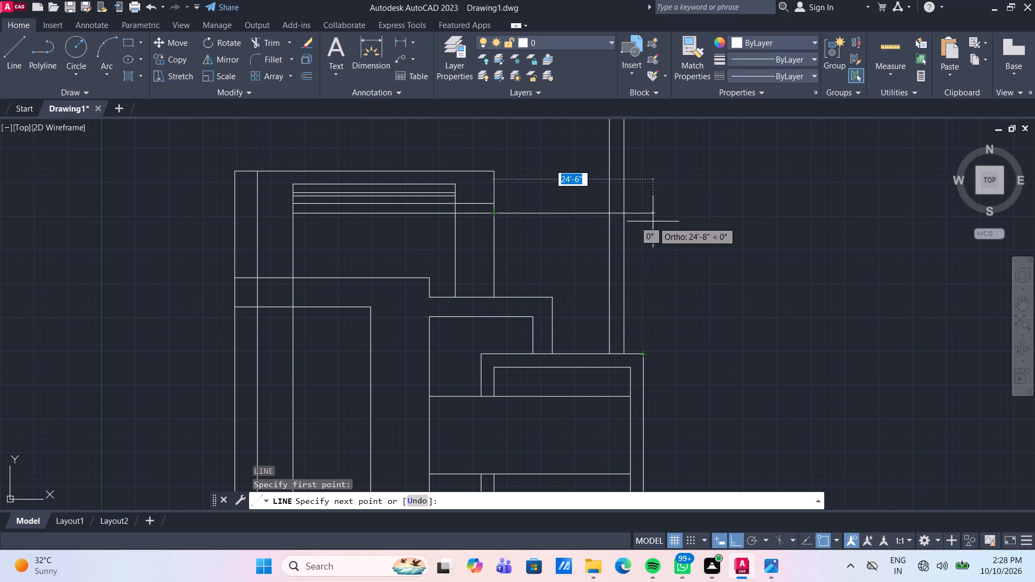
{"action": "left_click", "coordinate": [644, 213]}
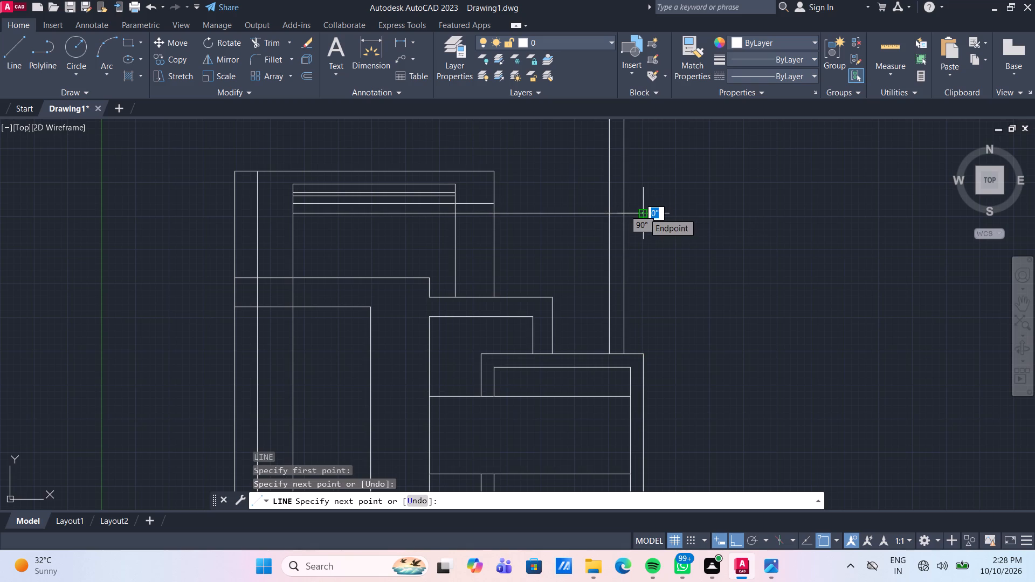
{"action": "key", "text": "Escape"}
Offset the new horizontal line 1'6" upward to form the extended parapet band.
{"action": "type", "text": "o"}
{"action": "key", "text": "space"}
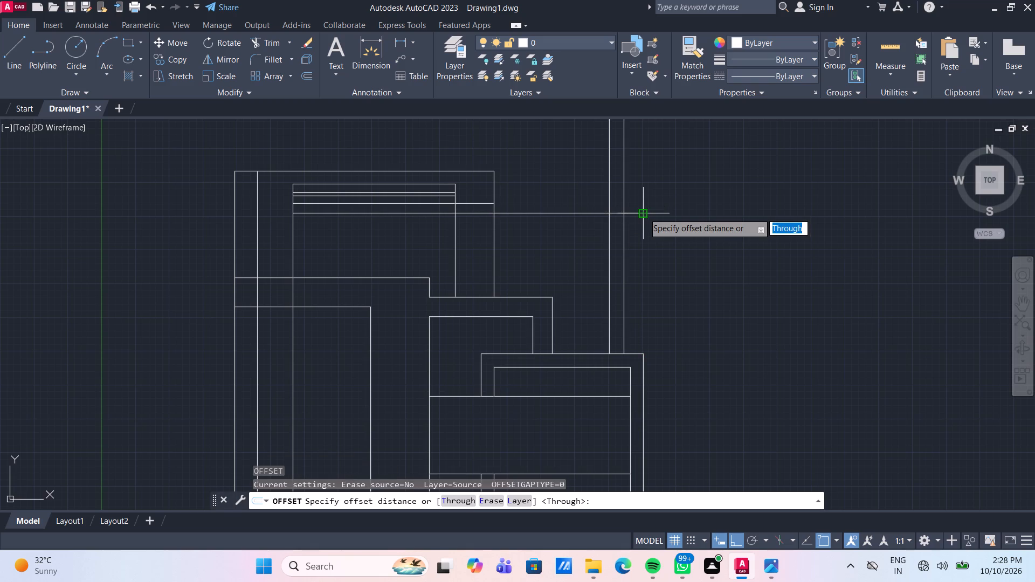
{"action": "key", "text": "space"}
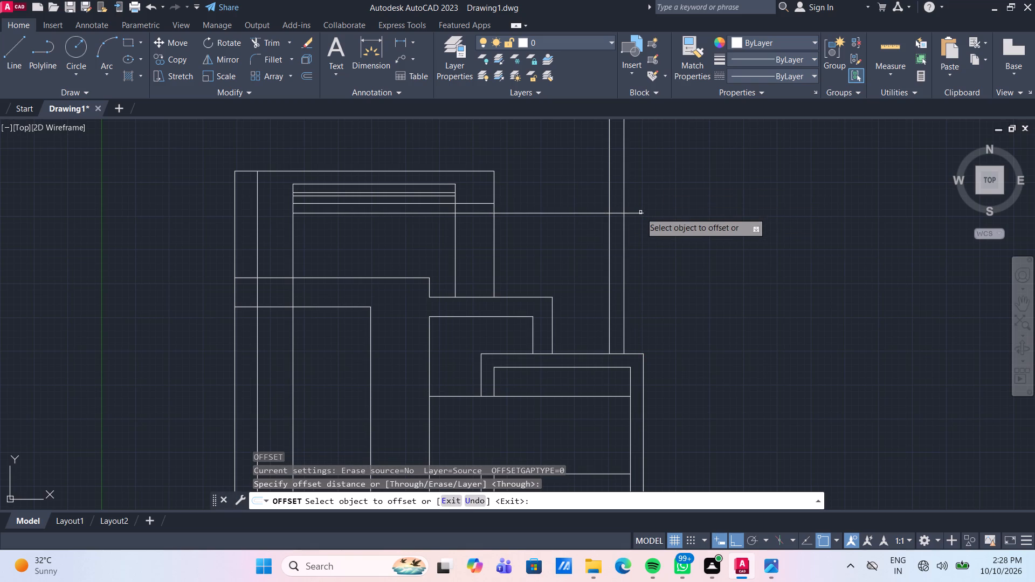
{"action": "left_click", "coordinate": [640, 212]}
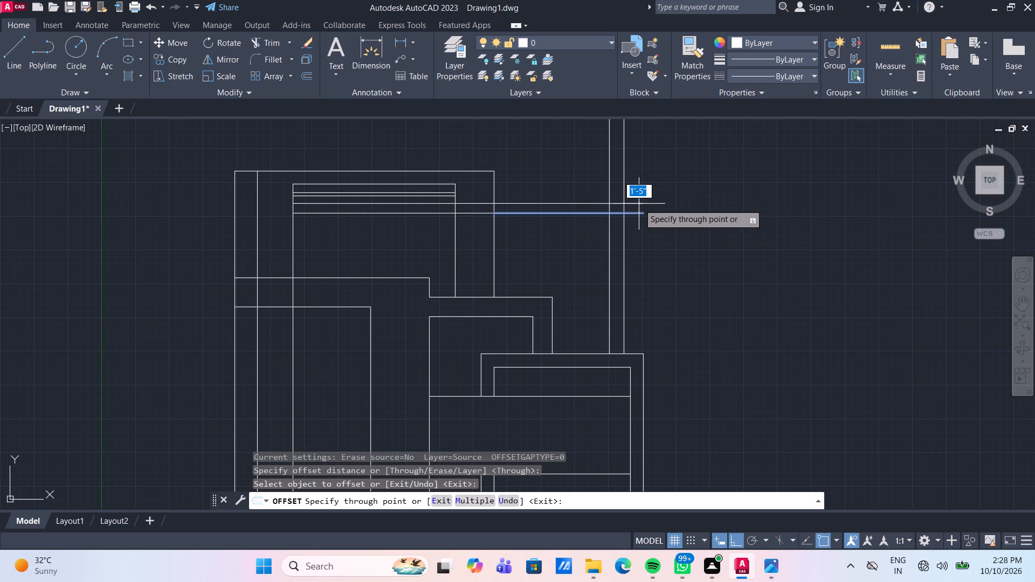
{"action": "type", "text": "1'6\""}
{"action": "key", "text": "space"}
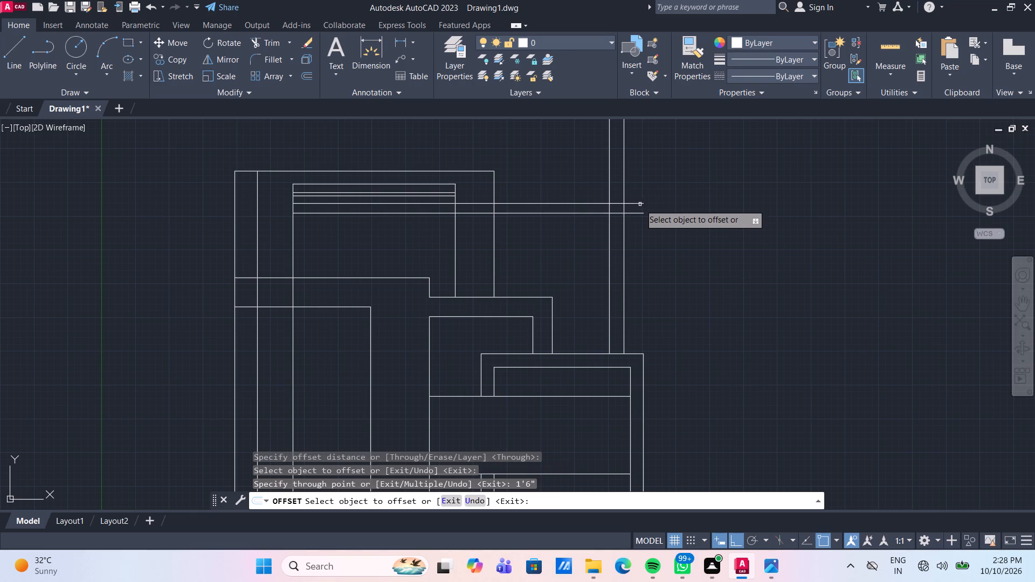
{"action": "scroll", "coordinate": [500, 213], "scroll_direction": "up", "scroll_amount": 3}
{"action": "scroll", "coordinate": [492, 212], "scroll_direction": "down", "scroll_amount": 3}
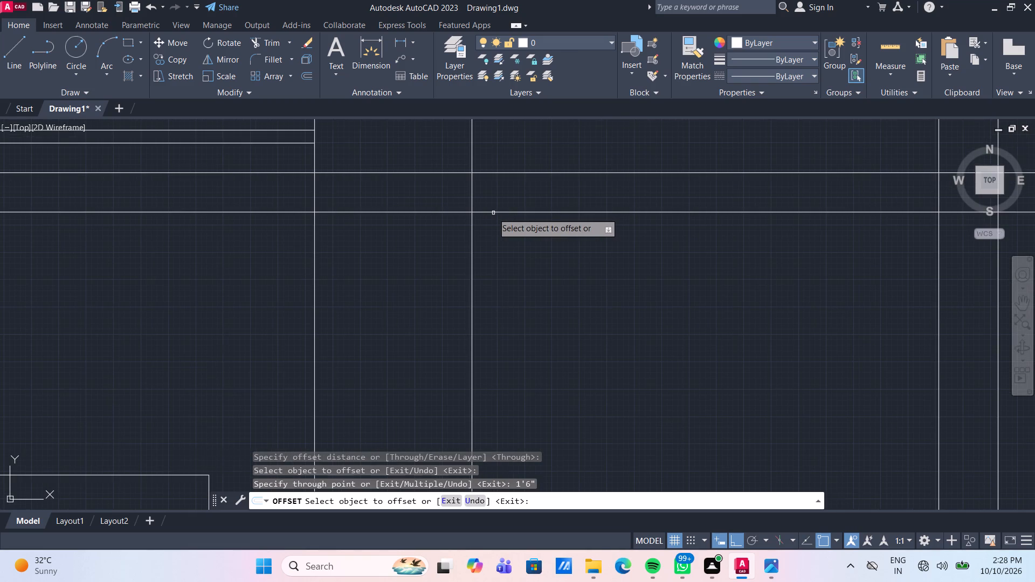
{"action": "scroll", "coordinate": [741, 272], "scroll_direction": "down", "scroll_amount": 1}
{"action": "middle_click_drag", "start_coordinate": [741, 272], "coordinate": [679, 258]}
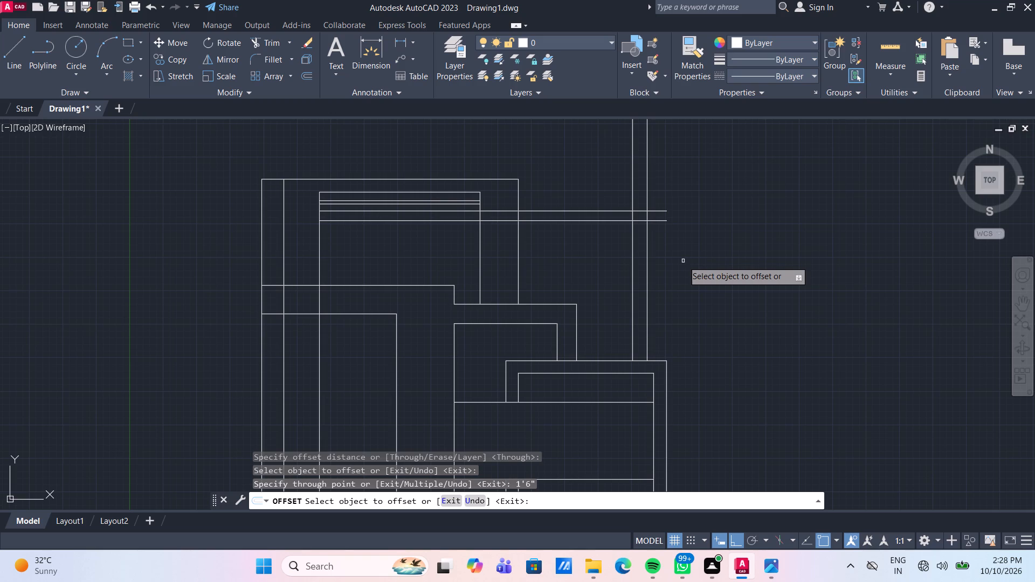
{"action": "key", "text": "Escape"}
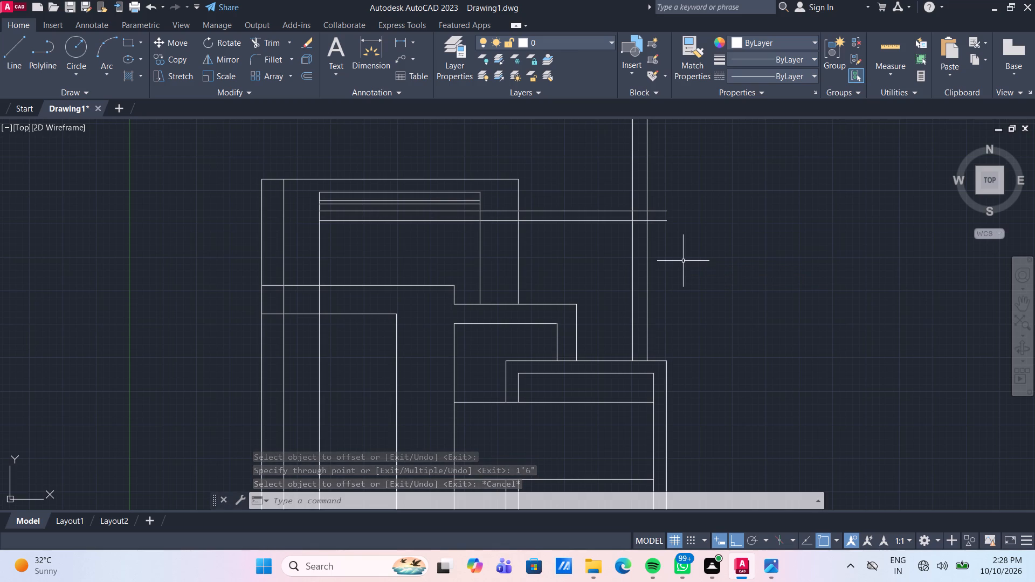
Close the right end of the extended parapet band with a short vertical line.
{"action": "type", "text": "l"}
{"action": "key", "text": "space"}
{"action": "left_click", "coordinate": [668, 219]}
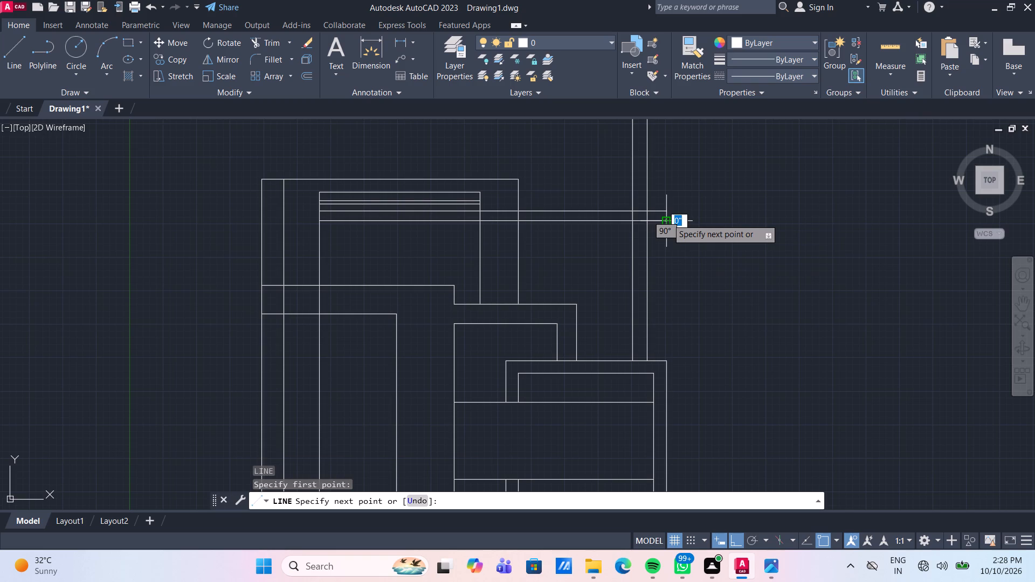
{"action": "left_click", "coordinate": [667, 211]}
{"action": "key", "text": "space"}
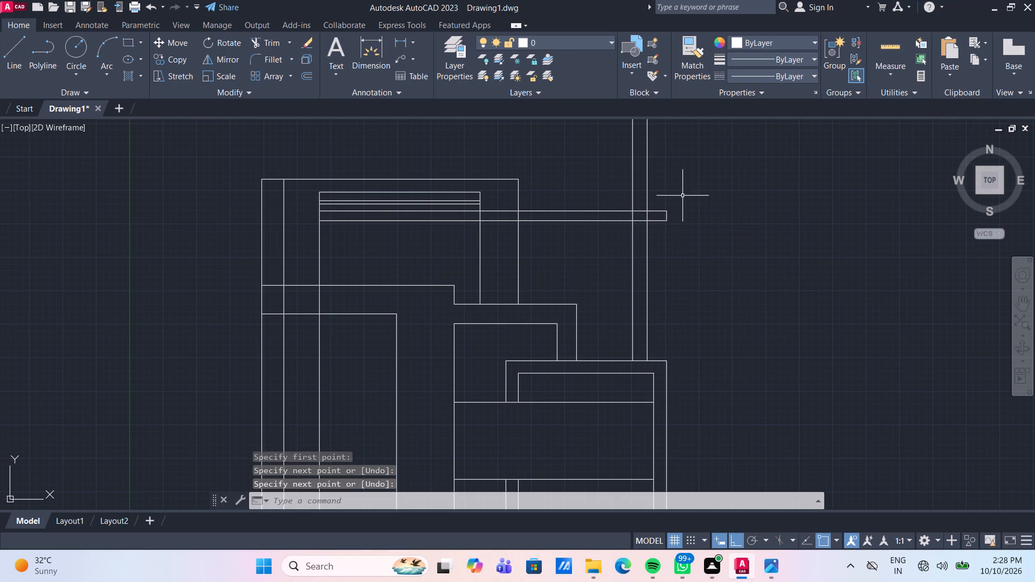
{"action": "type", "text": "tr"}
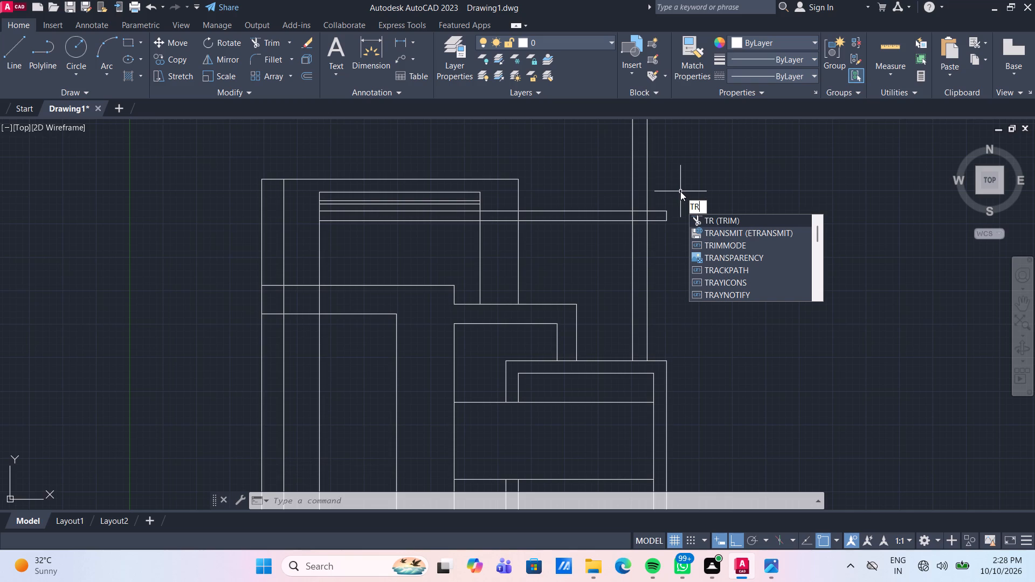
{"action": "key", "text": "Escape"}
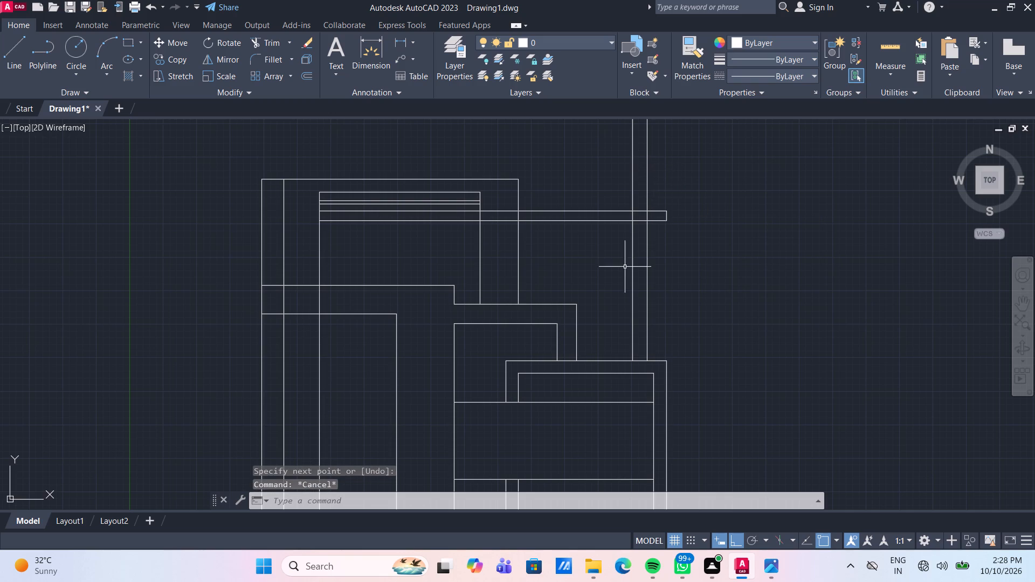
Move the left of the two tall verticals 3" to the right, toward its neighbour.
{"action": "left_click", "coordinate": [632, 299]}
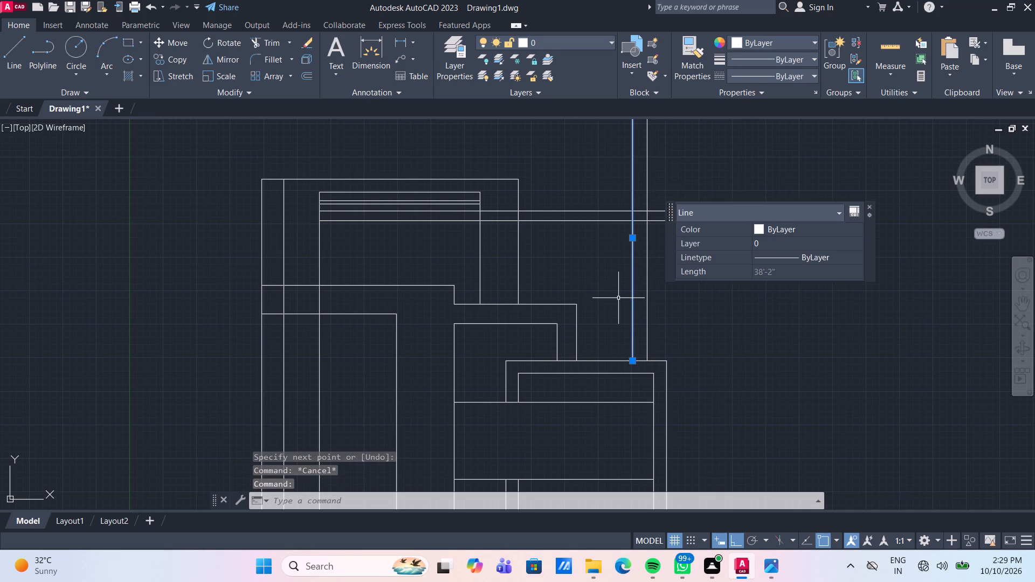
{"action": "type", "text": "m"}
{"action": "key", "text": "space"}
{"action": "scroll", "coordinate": [629, 347], "scroll_direction": "up", "scroll_amount": 2}
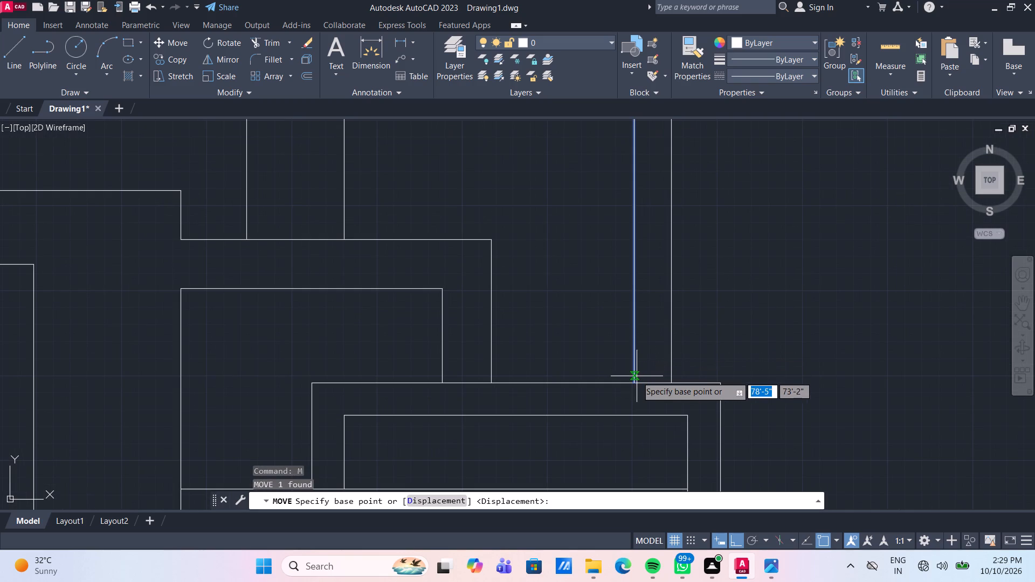
{"action": "left_click", "coordinate": [637, 384]}
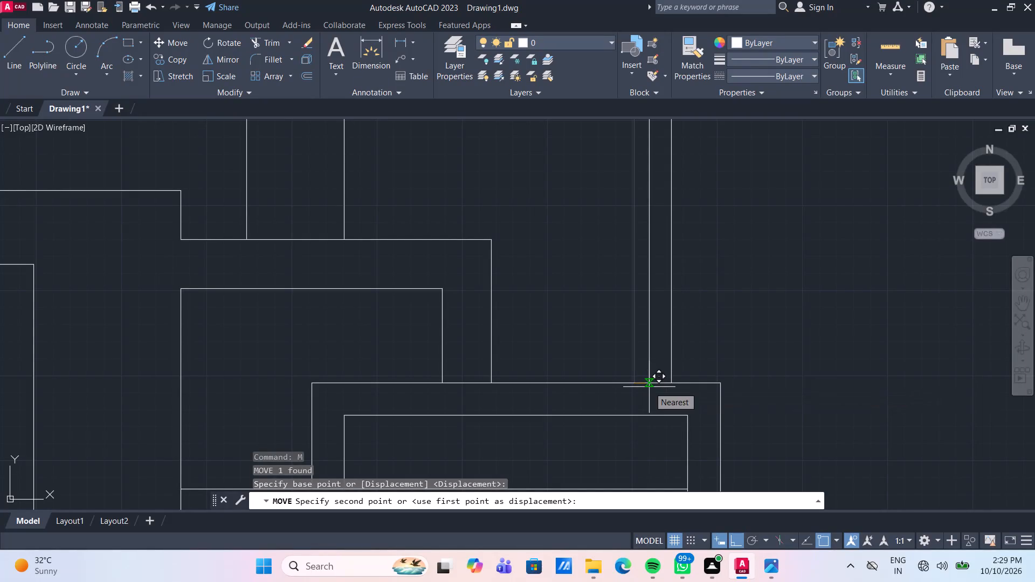
{"action": "key", "text": "3"}
{"action": "key", "text": "shift+quotedbl"}
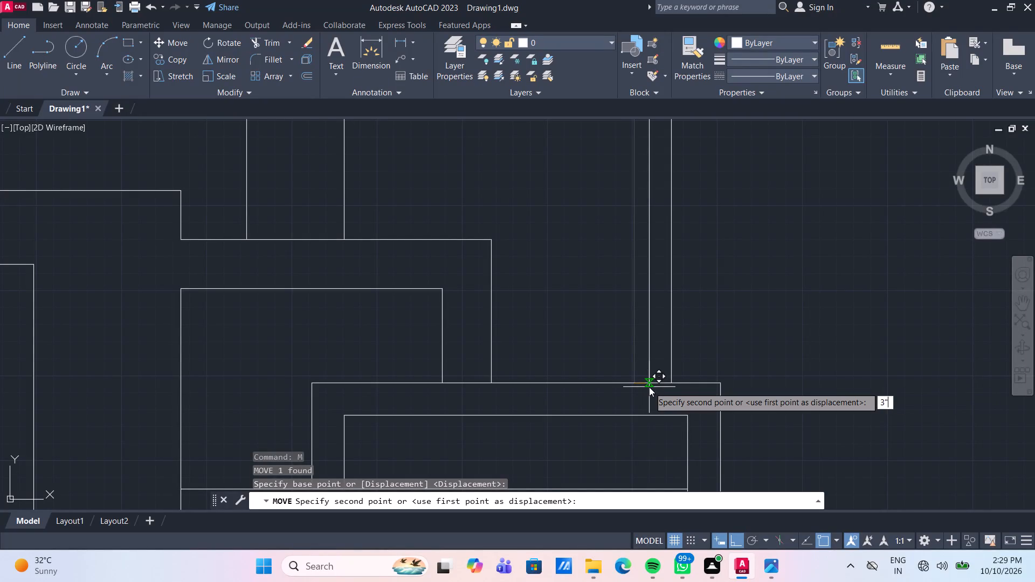
{"action": "key", "text": "Return"}
Trim off the parts of both tall verticals that rise above the extended parapet band.
{"action": "scroll", "coordinate": [649, 387], "scroll_direction": "down", "scroll_amount": 4}
{"action": "scroll", "coordinate": [701, 305], "scroll_direction": "up", "scroll_amount": 2}
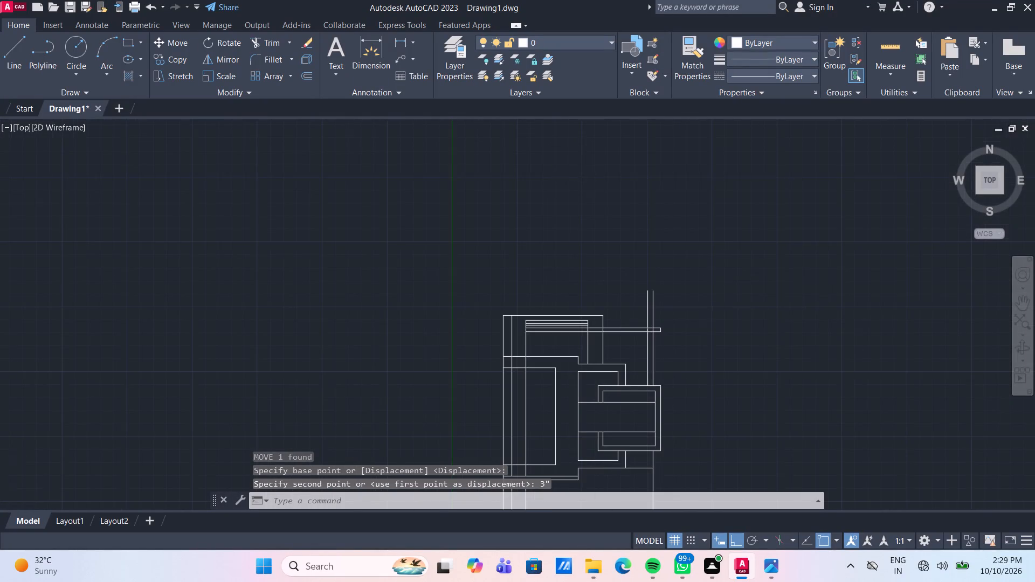
{"action": "scroll", "coordinate": [701, 308], "scroll_direction": "up", "scroll_amount": 1}
{"action": "middle_click_drag", "start_coordinate": [691, 294], "coordinate": [713, 210]}
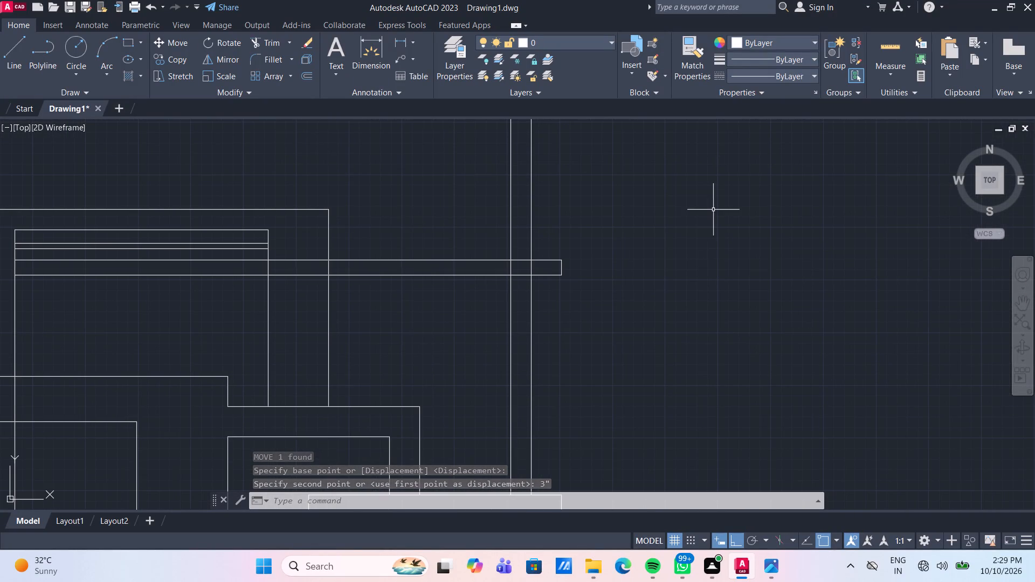
{"action": "scroll", "coordinate": [668, 259], "scroll_direction": "down", "scroll_amount": 1}
{"action": "middle_click_drag", "start_coordinate": [665, 285], "coordinate": [672, 263]}
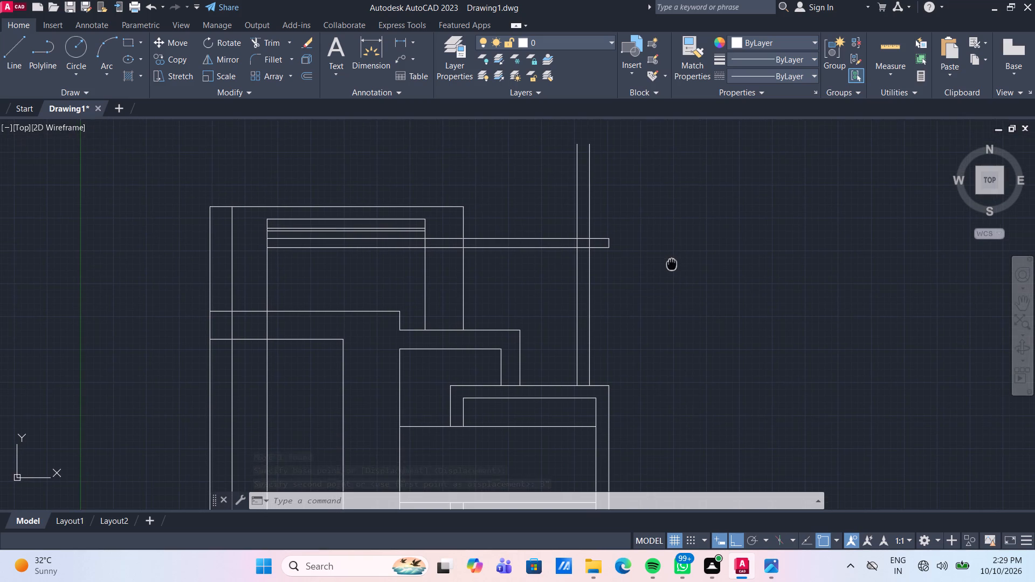
{"action": "middle_click_drag", "start_coordinate": [672, 263], "coordinate": [677, 262]}
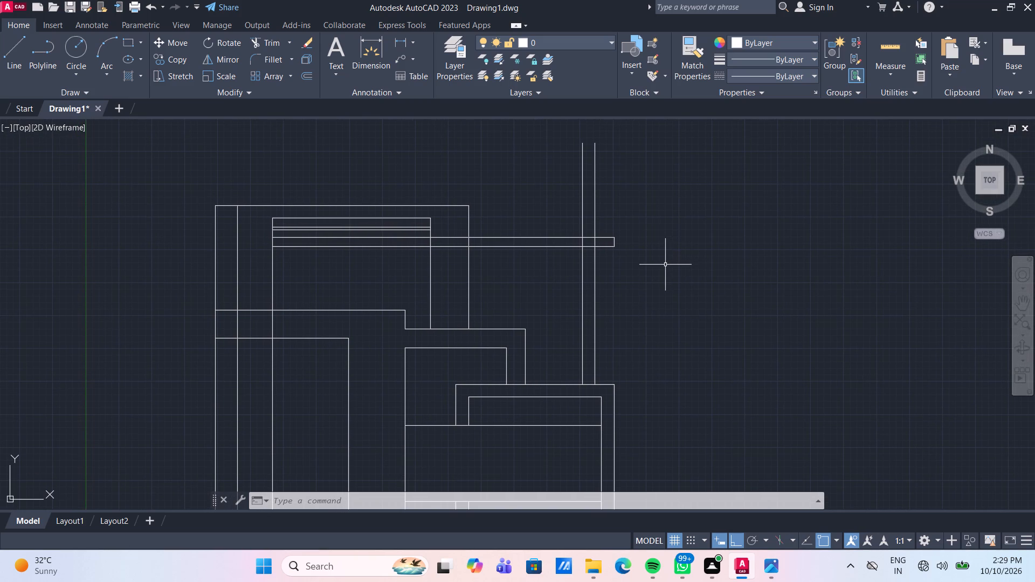
{"action": "type", "text": "tr"}
{"action": "key", "text": "space"}
{"action": "left_click", "coordinate": [650, 209]}
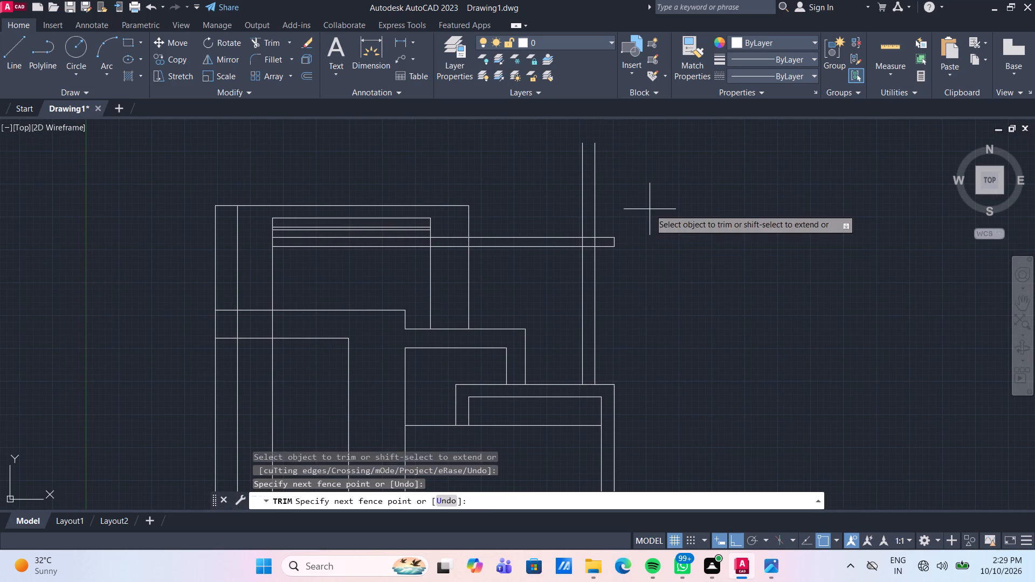
{"action": "left_click", "coordinate": [530, 172]}
Trim the two column lines inside the extended parapet band and the band's lower edge between them.
{"action": "scroll", "coordinate": [581, 260], "scroll_direction": "up", "scroll_amount": 2}
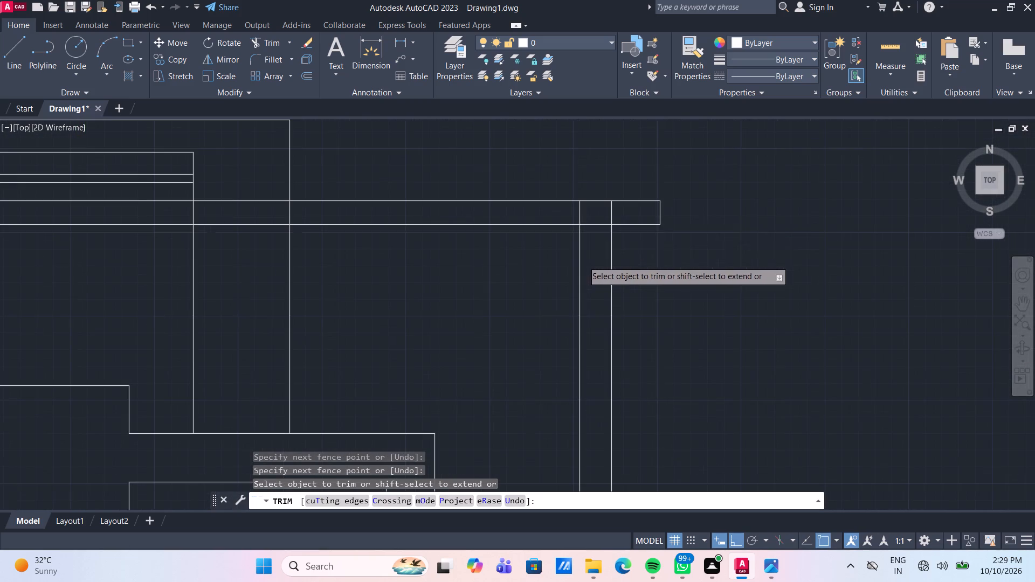
{"action": "left_click", "coordinate": [613, 214]}
{"action": "left_click", "coordinate": [594, 226]}
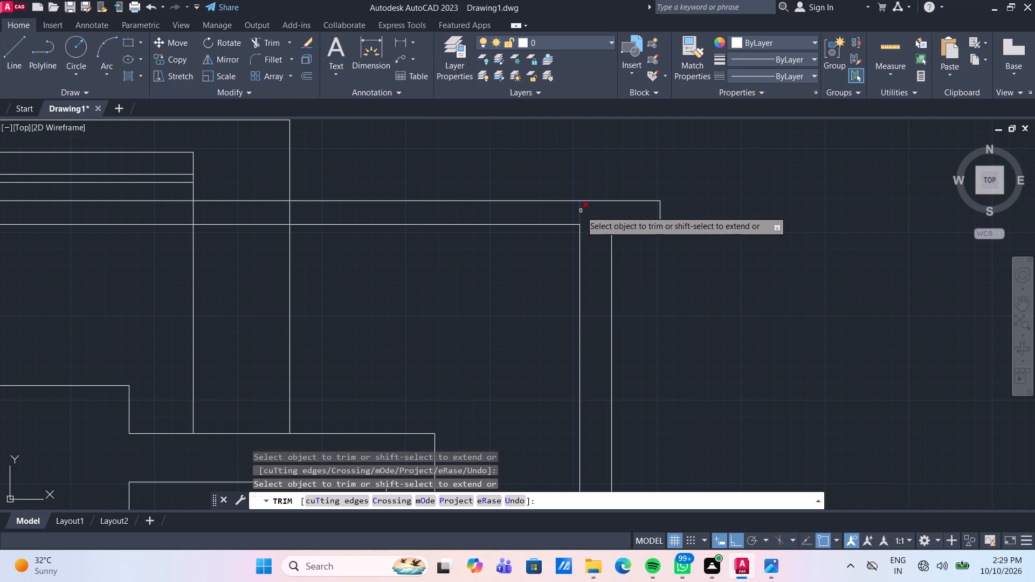
{"action": "left_click", "coordinate": [581, 211]}
{"action": "scroll", "coordinate": [603, 239], "scroll_direction": "down", "scroll_amount": 2}
{"action": "scroll", "coordinate": [685, 274], "scroll_direction": "down", "scroll_amount": 2}
{"action": "middle_click_drag", "start_coordinate": [708, 323], "coordinate": [622, 227]}
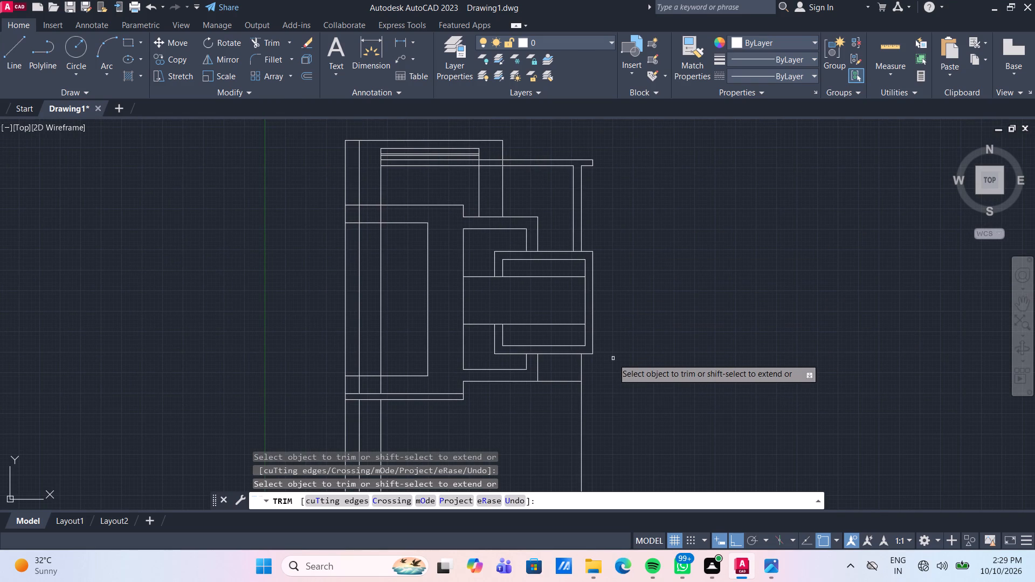
{"action": "scroll", "coordinate": [602, 318], "scroll_direction": "up", "scroll_amount": 1}
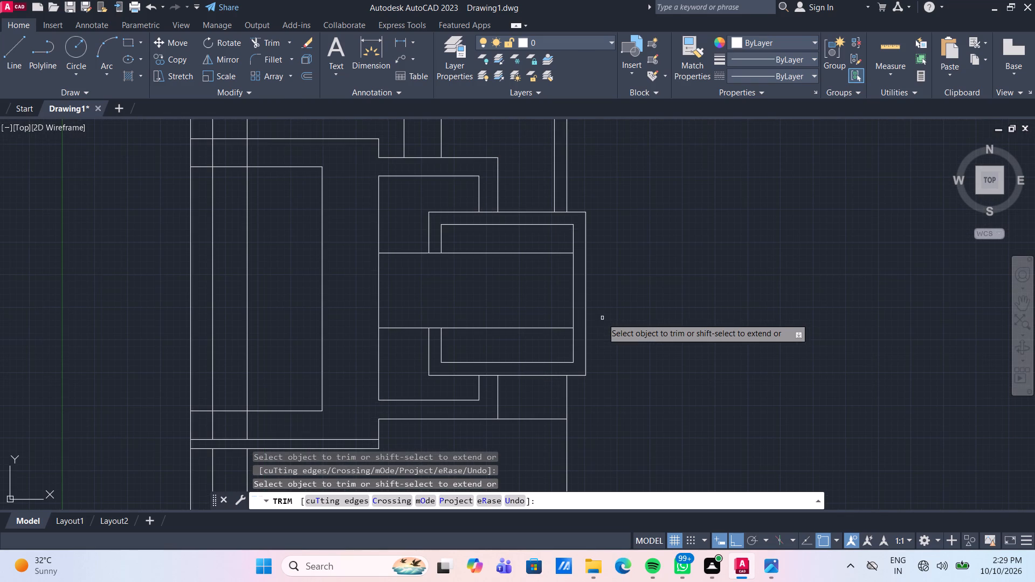
{"action": "scroll", "coordinate": [602, 318], "scroll_direction": "down", "scroll_amount": 1}
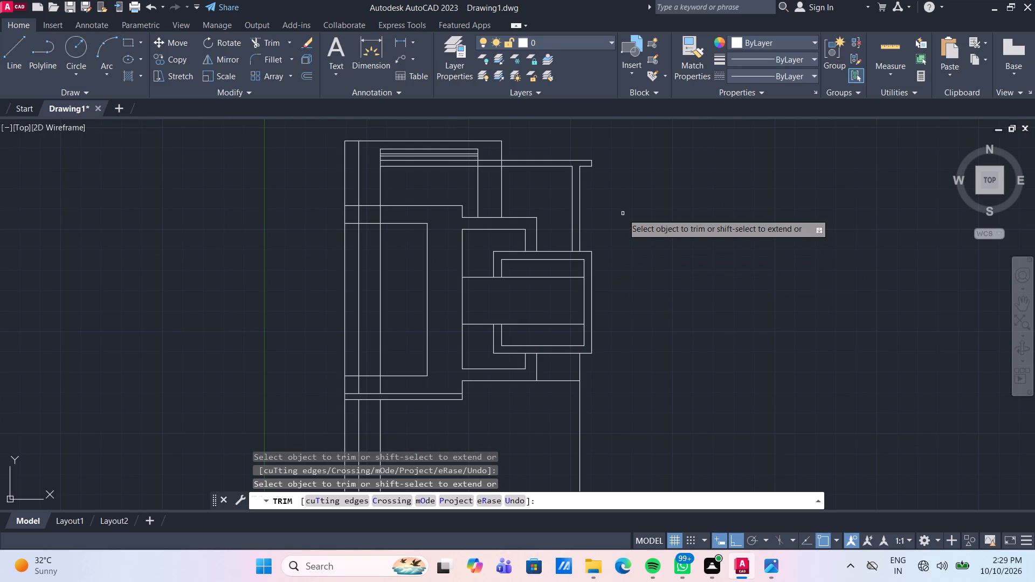
{"action": "key", "text": "Escape"}
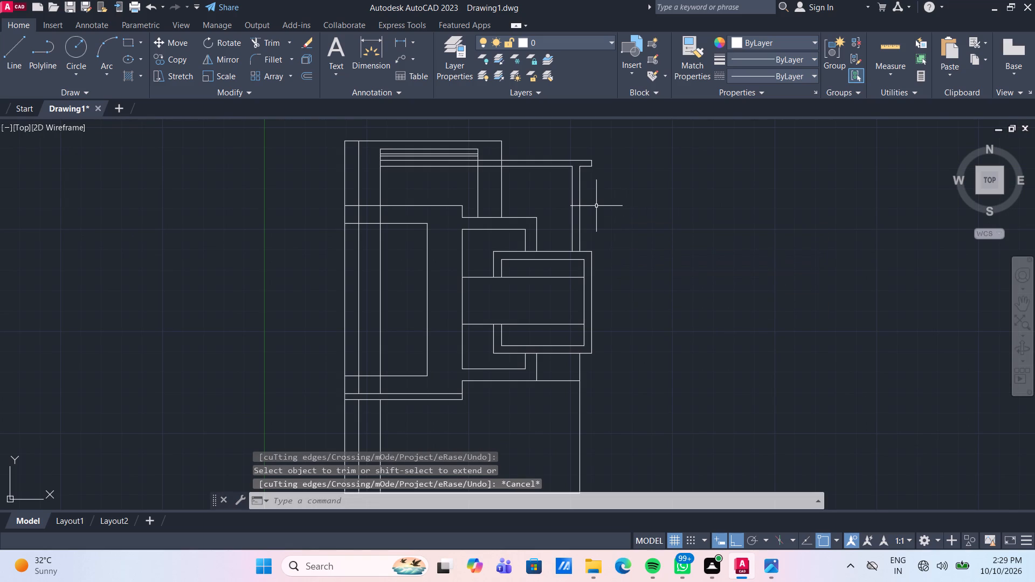
Draw a short vertical line from the projecting inner frame's top-right corner up to the outer frame's top edge.
{"action": "scroll", "coordinate": [596, 206], "scroll_direction": "up", "scroll_amount": 1}
{"action": "scroll", "coordinate": [583, 274], "scroll_direction": "up", "scroll_amount": 1}
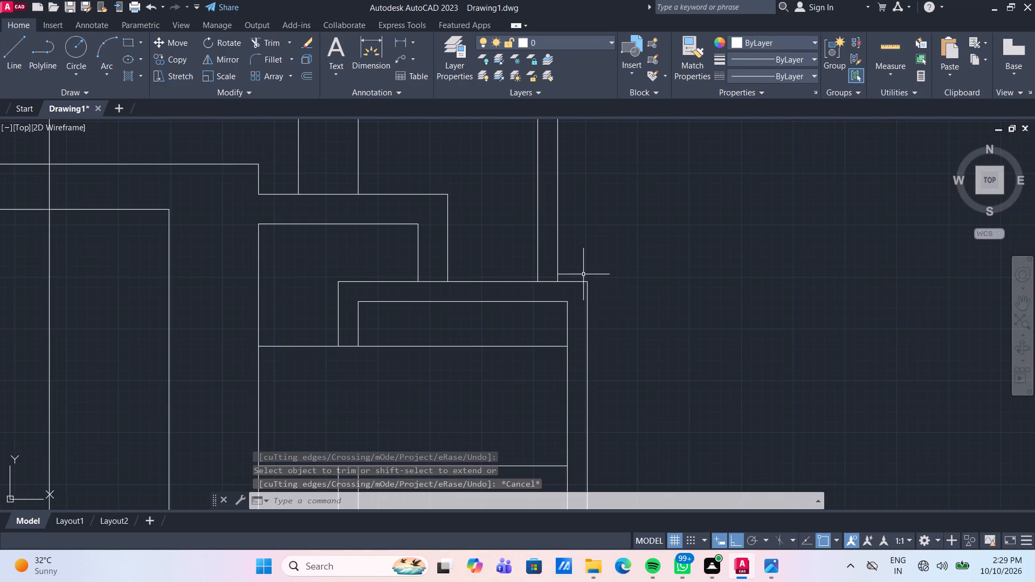
{"action": "left_click_drag", "start_coordinate": [15, 59], "coordinate": [47, 79]}
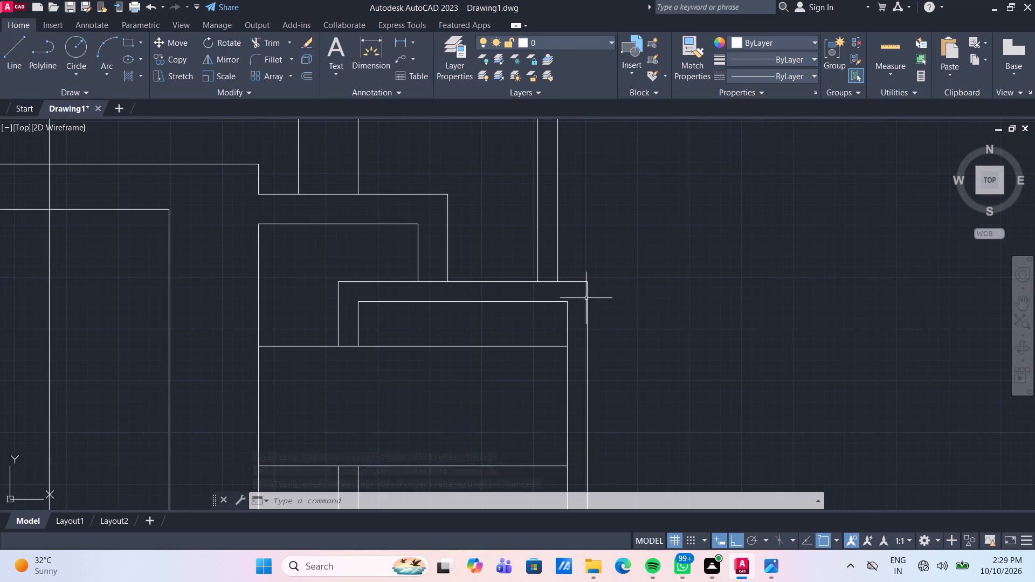
{"action": "type", "text": "l"}
{"action": "key", "text": "space"}
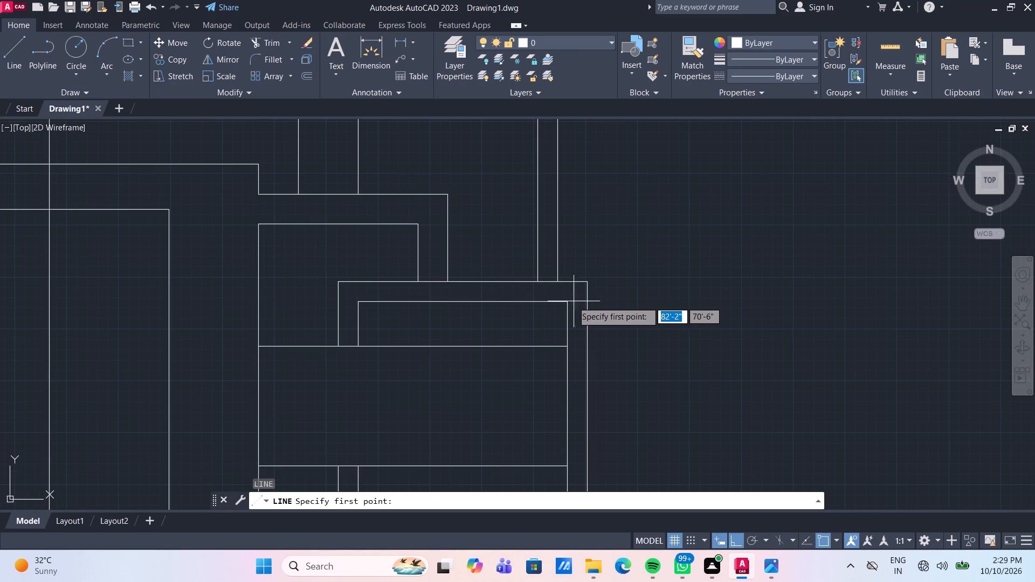
{"action": "left_click", "coordinate": [564, 301]}
{"action": "left_click", "coordinate": [565, 282]}
{"action": "key", "text": "space"}
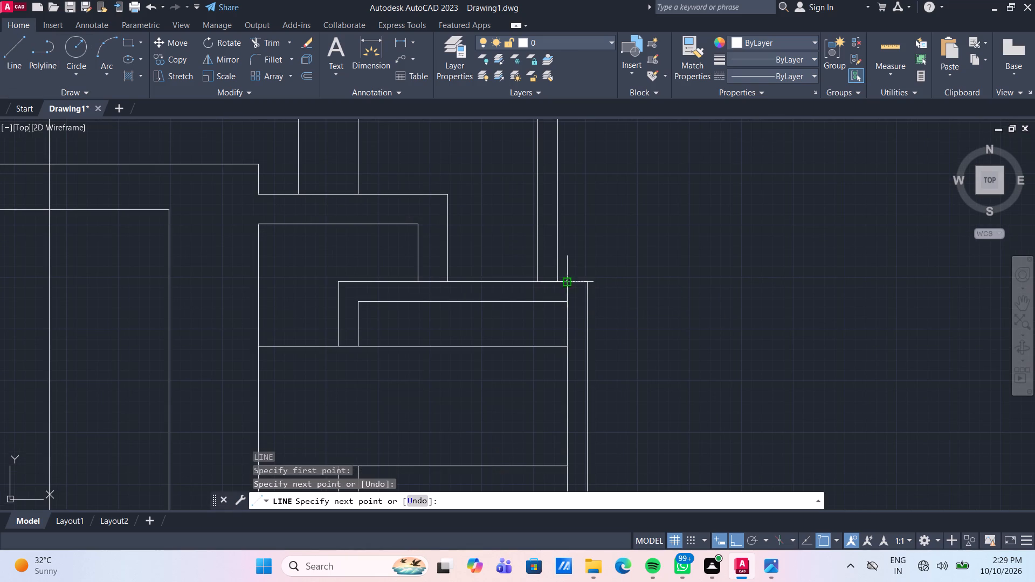
{"action": "key", "text": "space"}
{"action": "key", "text": "space"}
{"action": "key", "text": "space"}
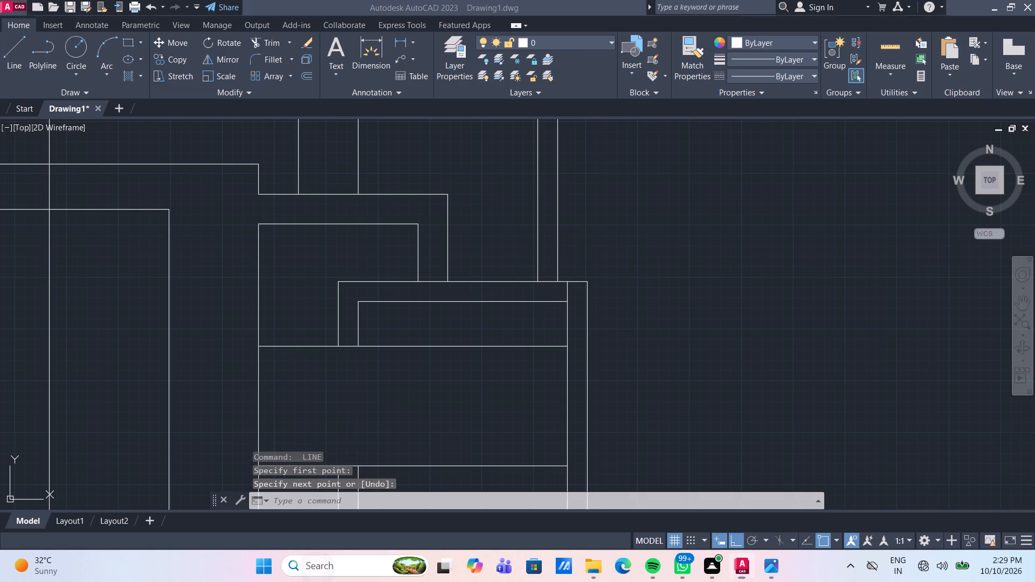
{"action": "left_click", "coordinate": [857, 269]}
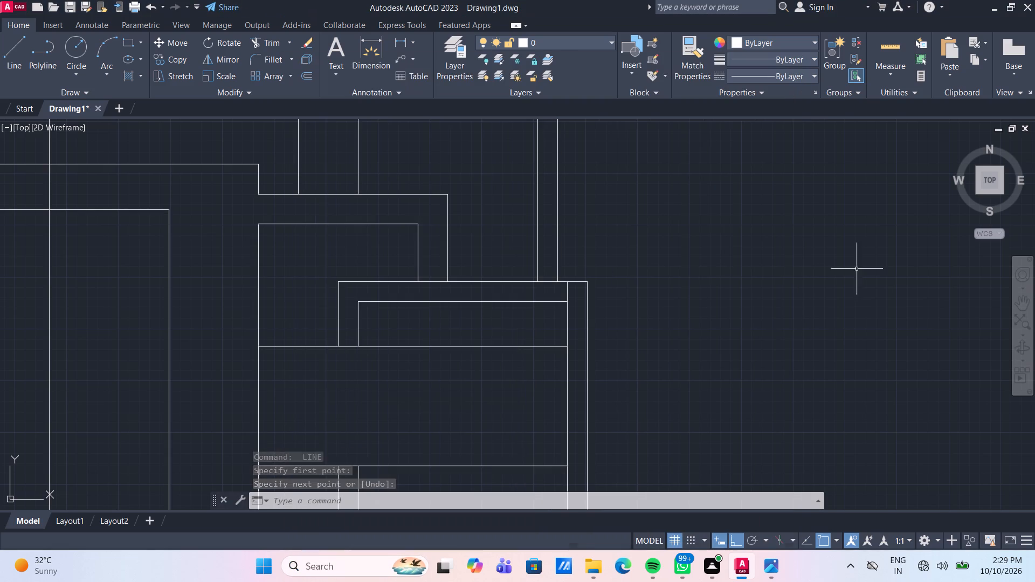
Move the two upper column verticals right so the outer one meets the top of the short connecting line.
{"action": "left_click_drag", "start_coordinate": [615, 248], "coordinate": [559, 227]}
{"action": "left_click", "coordinate": [512, 204]}
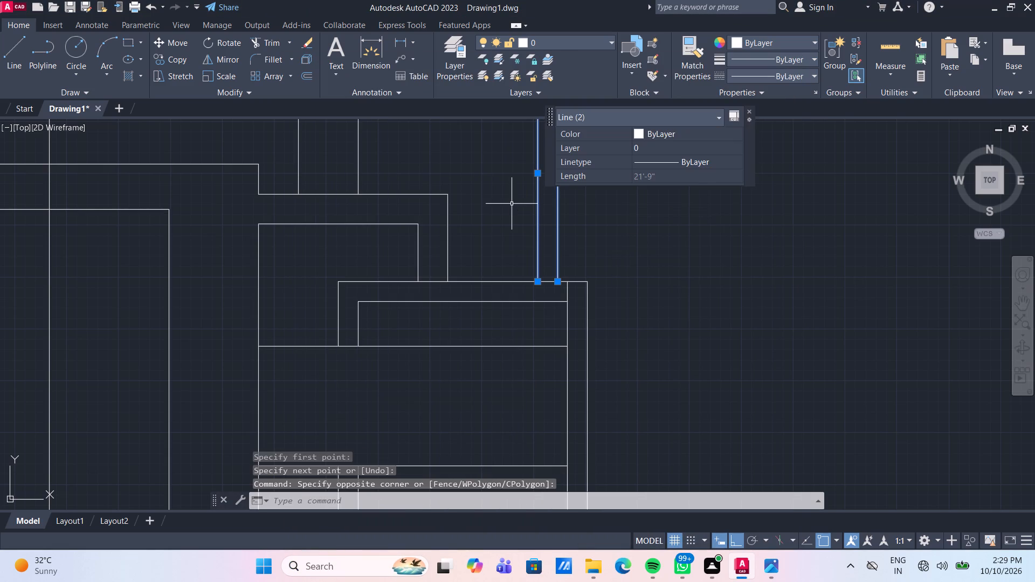
{"action": "type", "text": "m"}
{"action": "key", "text": "space"}
{"action": "left_click", "coordinate": [558, 279]}
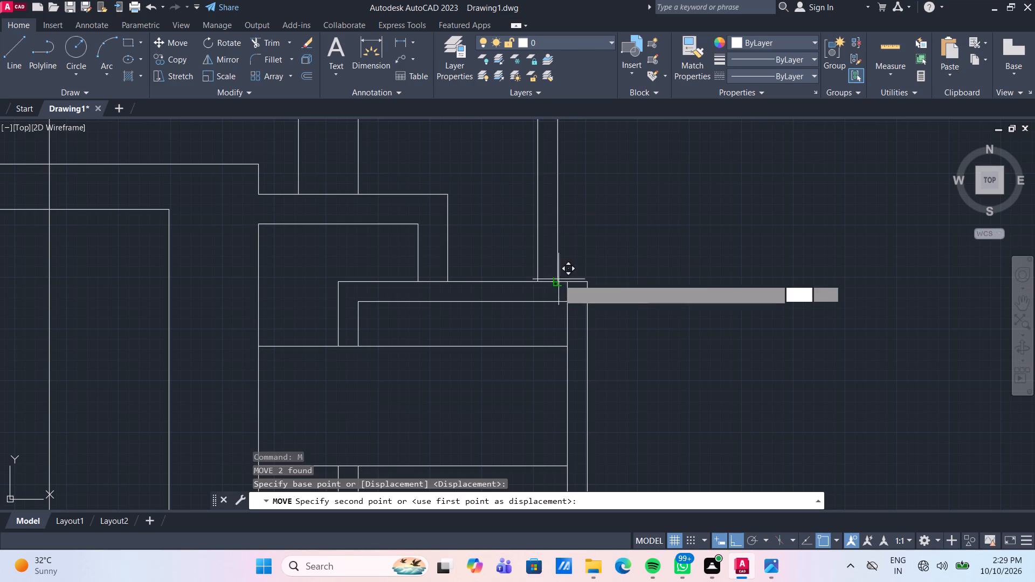
{"action": "left_click", "coordinate": [568, 280]}
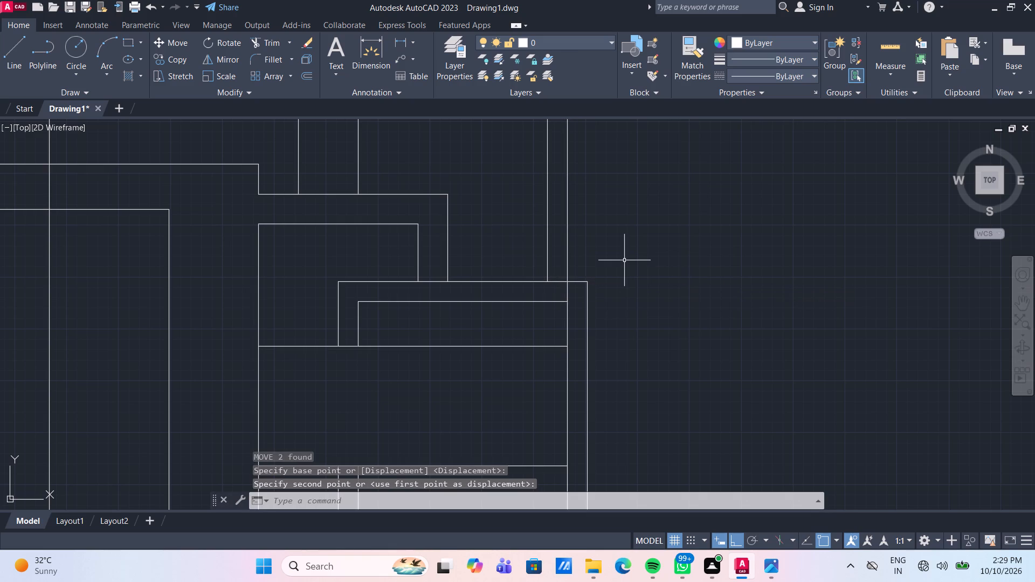
Move the lower right wall line 1'-1" right along the projecting frame's bottom edge, toward the inner frame's right side.
{"action": "scroll", "coordinate": [624, 260], "scroll_direction": "down", "scroll_amount": 2}
{"action": "scroll", "coordinate": [619, 230], "scroll_direction": "up", "scroll_amount": 1}
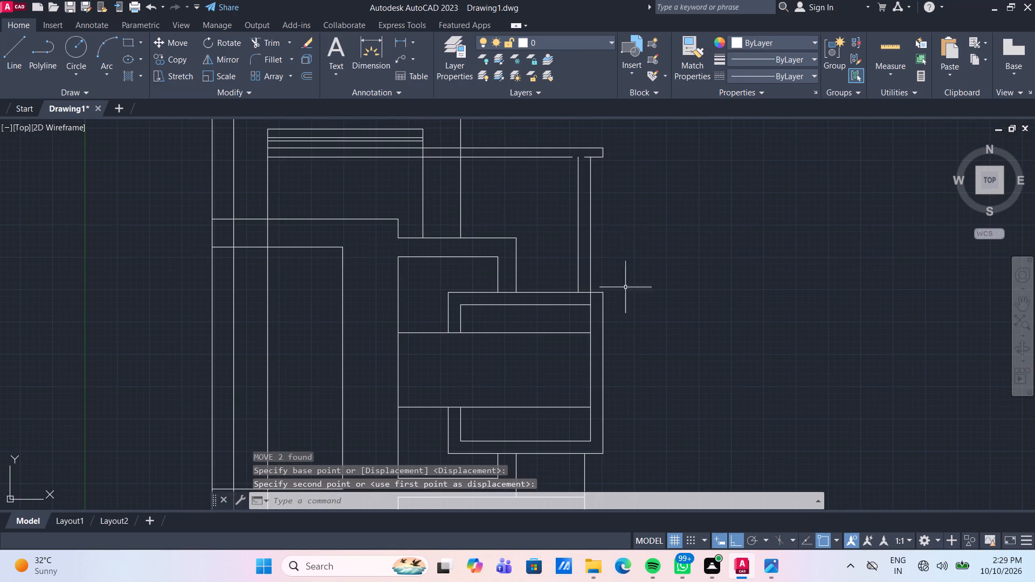
{"action": "scroll", "coordinate": [650, 335], "scroll_direction": "down", "scroll_amount": 2}
{"action": "middle_click_drag", "start_coordinate": [657, 410], "coordinate": [620, 372]}
{"action": "scroll", "coordinate": [601, 383], "scroll_direction": "up", "scroll_amount": 2}
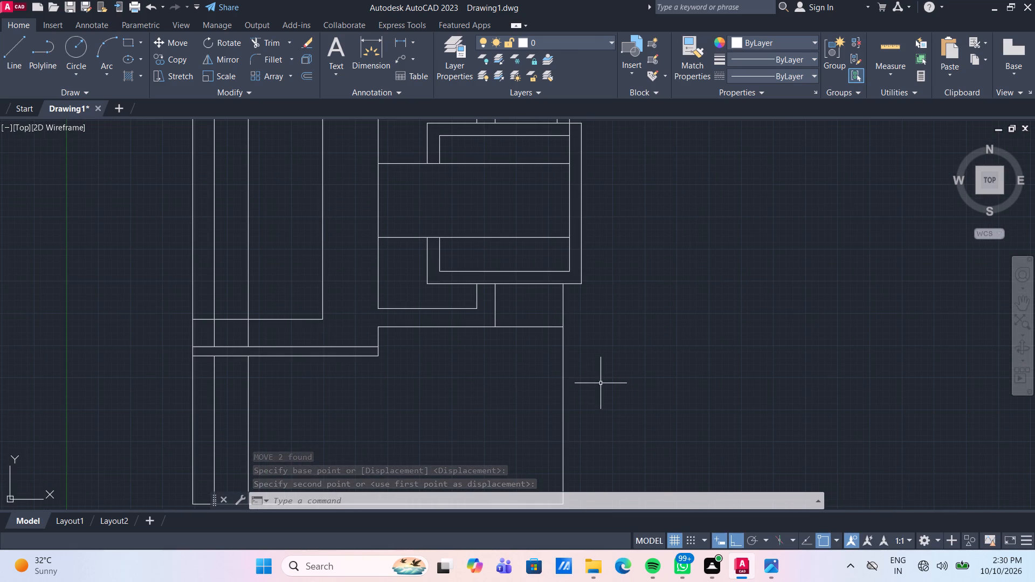
{"action": "left_click_drag", "start_coordinate": [567, 376], "coordinate": [553, 370]}
{"action": "left_click", "coordinate": [540, 364]}
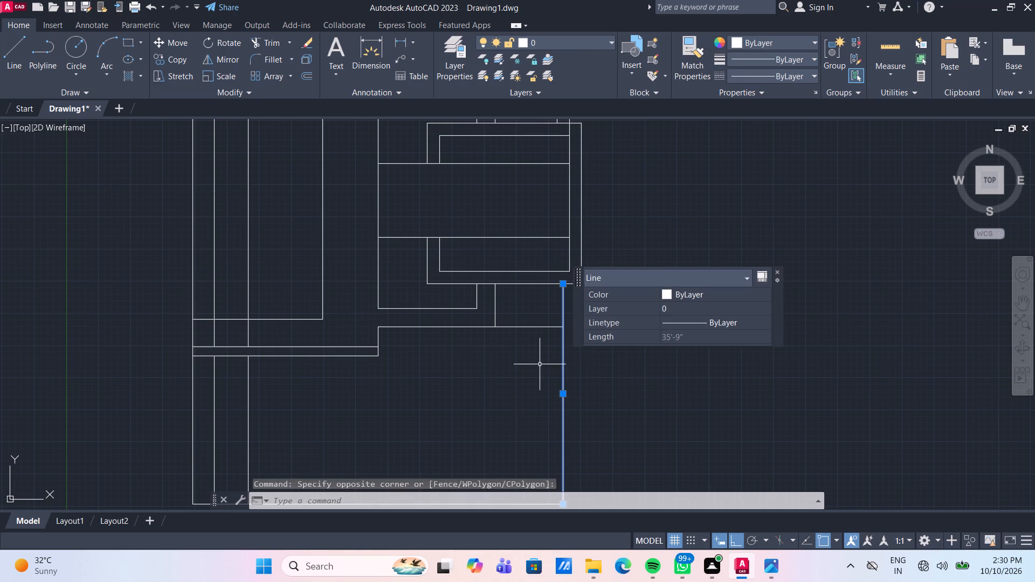
{"action": "key", "text": "m"}
{"action": "key", "text": "space"}
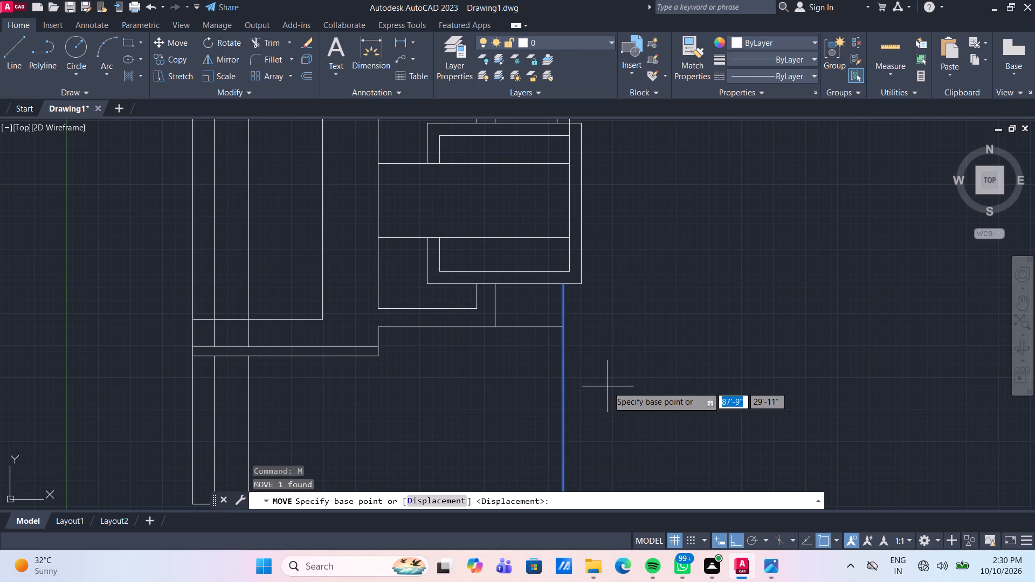
{"action": "left_click", "coordinate": [563, 284]}
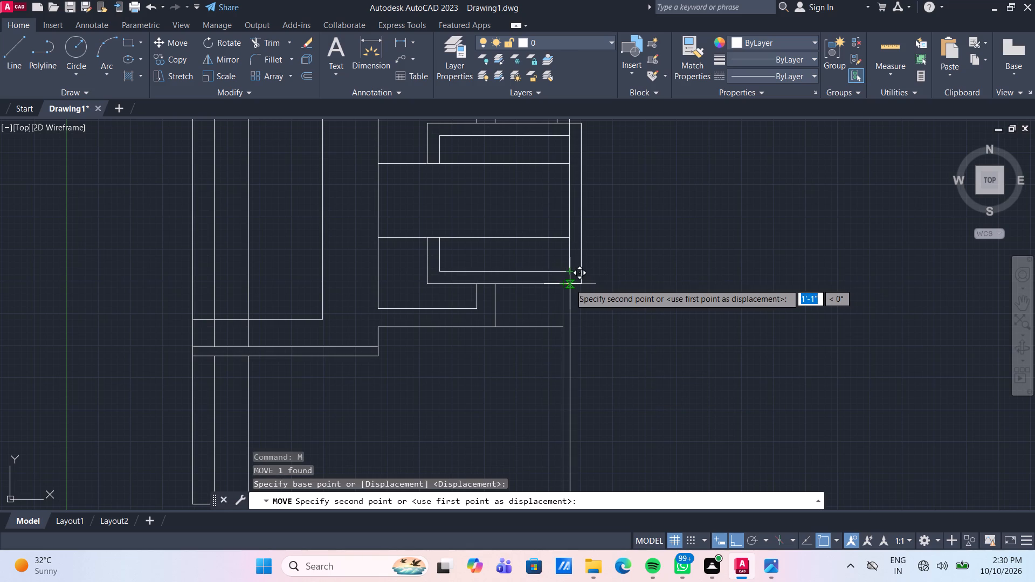
{"action": "left_click", "coordinate": [570, 283]}
Draw a vertical guide line from the inner frame's bottom-right corner down to the outer frame's bottom edge.
{"action": "scroll", "coordinate": [564, 282], "scroll_direction": "up", "scroll_amount": 3}
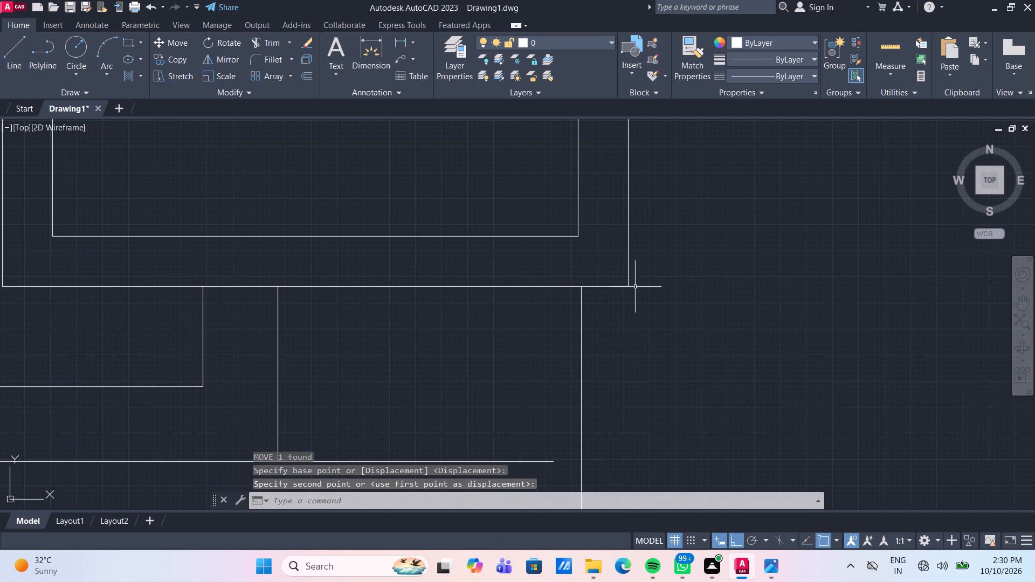
{"action": "left_click_drag", "start_coordinate": [16, 41], "coordinate": [36, 51]}
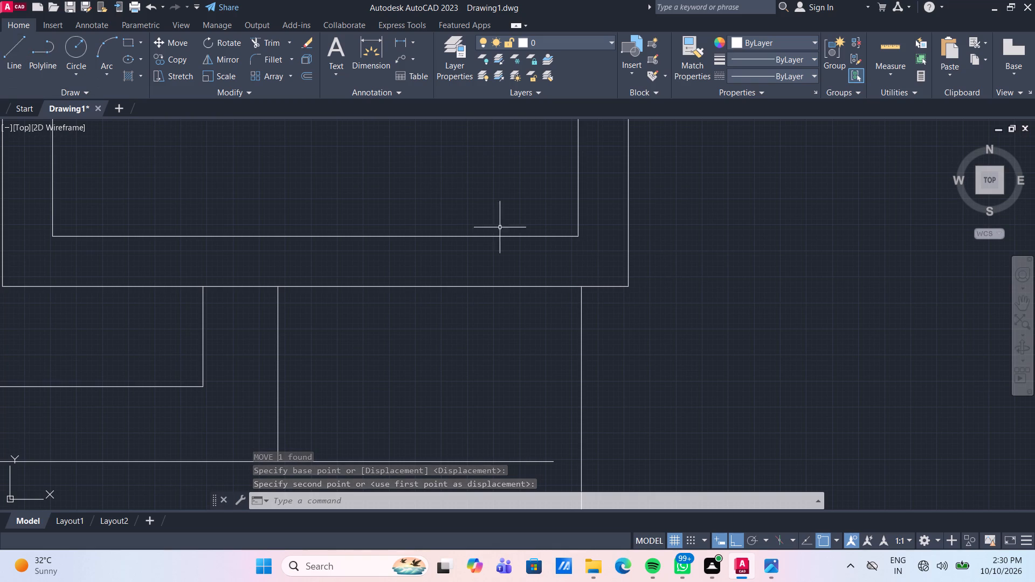
{"action": "type", "text": "l l"}
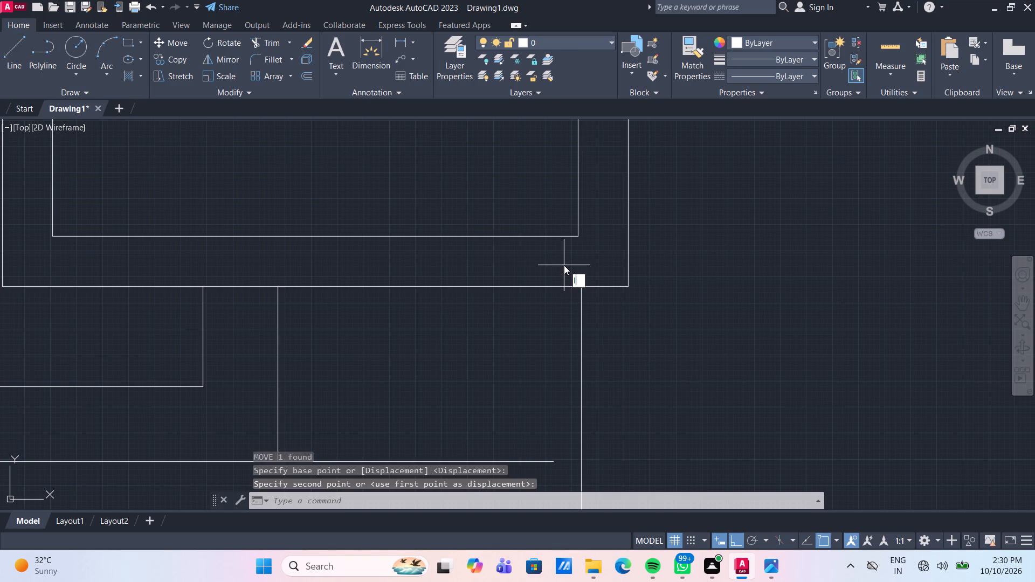
{"action": "key", "text": "space"}
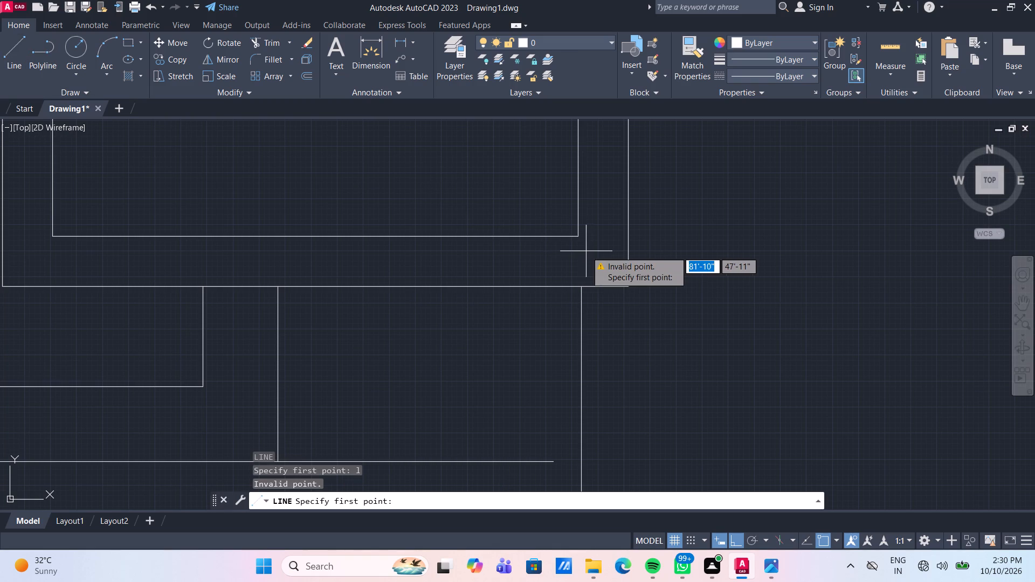
{"action": "left_click_drag", "start_coordinate": [580, 238], "coordinate": [579, 245]}
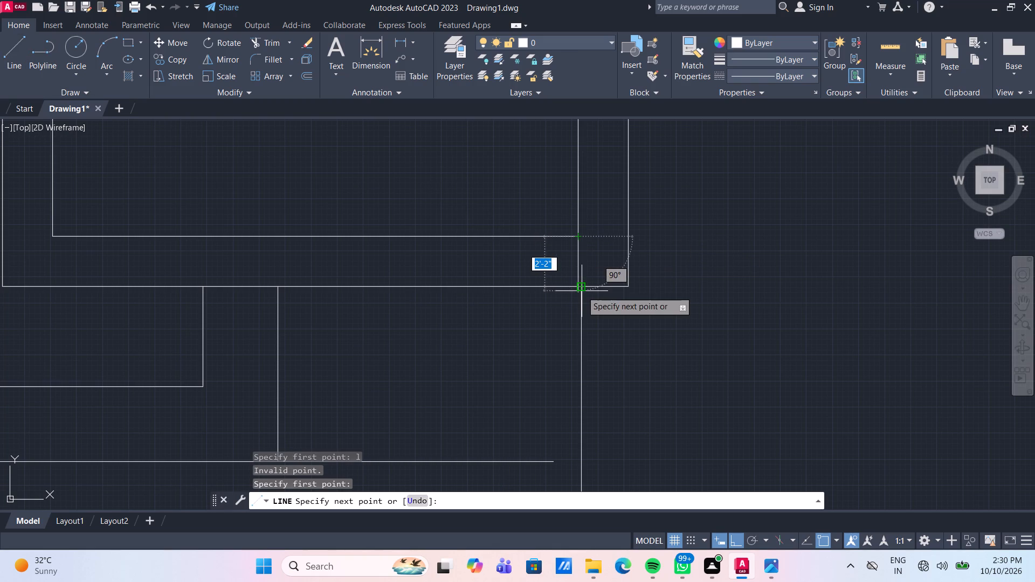
{"action": "scroll", "coordinate": [579, 292], "scroll_direction": "up", "scroll_amount": 3}
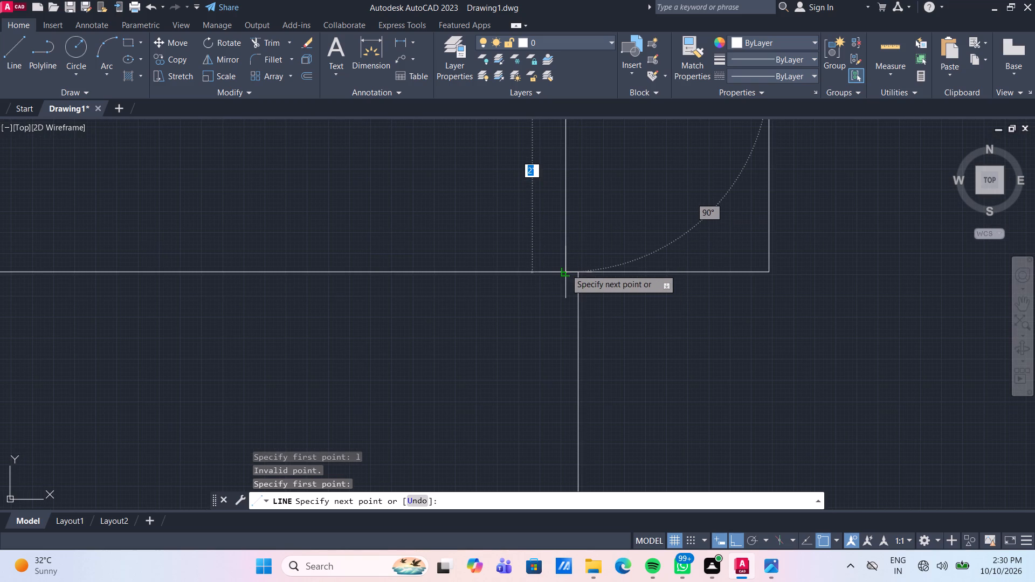
{"action": "left_click", "coordinate": [565, 269]}
{"action": "key", "text": "Escape"}
Move the lower right wall line slightly left so its top end meets the bottom of the guide line.
{"action": "scroll", "coordinate": [590, 312], "scroll_direction": "down", "scroll_amount": 2}
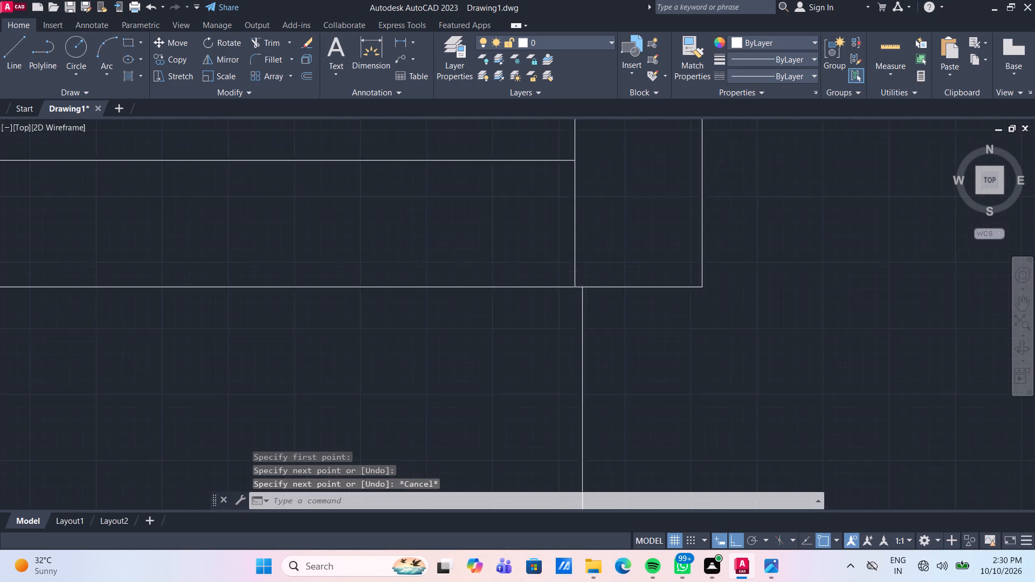
{"action": "scroll", "coordinate": [590, 312], "scroll_direction": "down", "scroll_amount": 2}
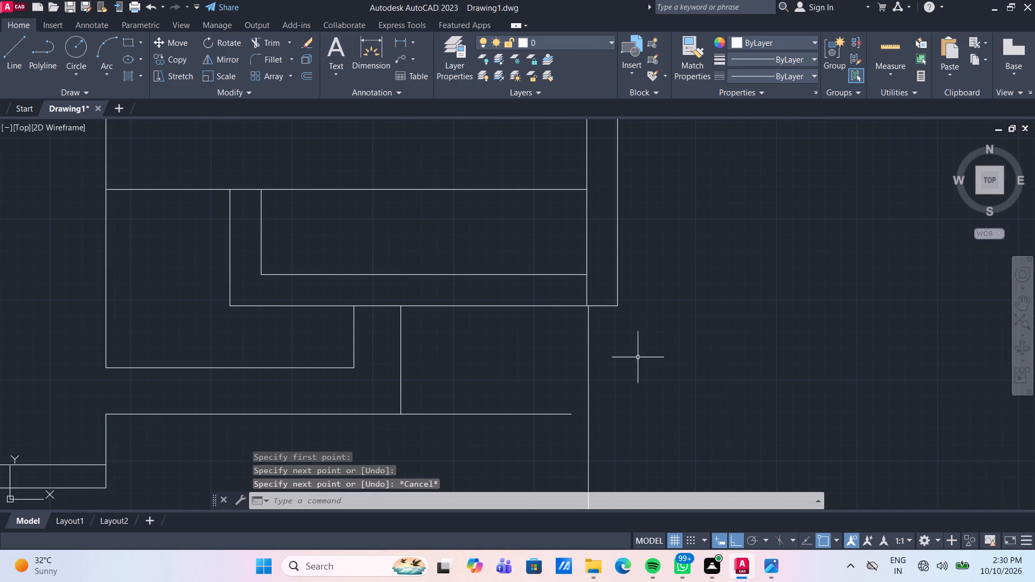
{"action": "scroll", "coordinate": [609, 355], "scroll_direction": "up", "scroll_amount": 2}
{"action": "left_click_drag", "start_coordinate": [598, 328], "coordinate": [573, 317]}
{"action": "left_click", "coordinate": [384, 259]}
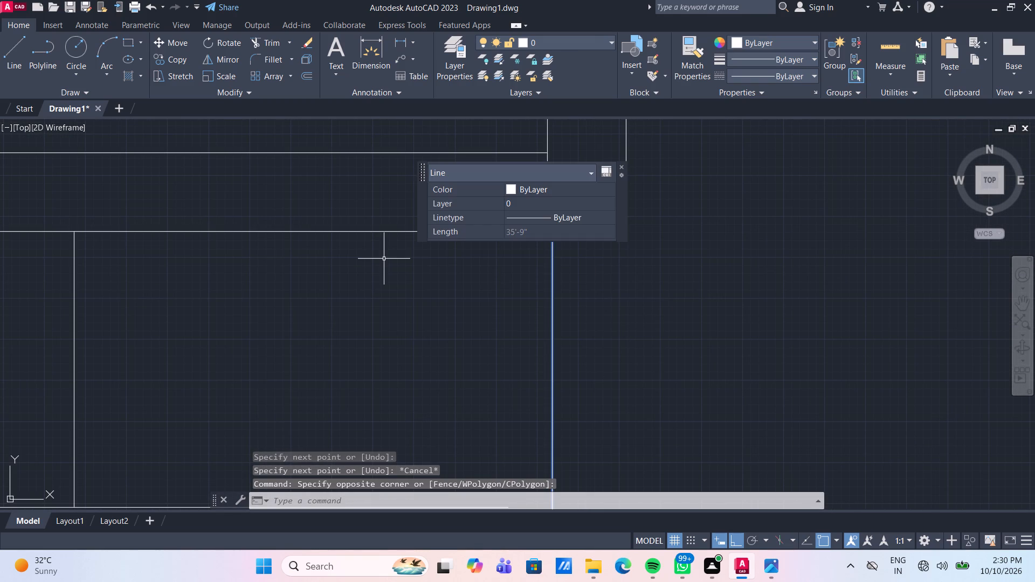
{"action": "type", "text": "m"}
{"action": "key", "text": "space"}
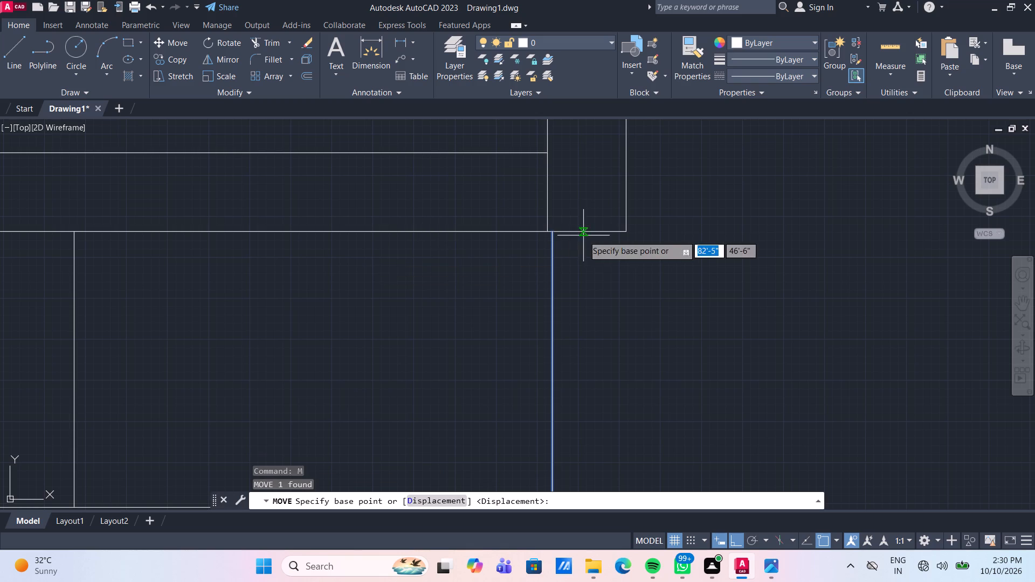
{"action": "left_click", "coordinate": [554, 232]}
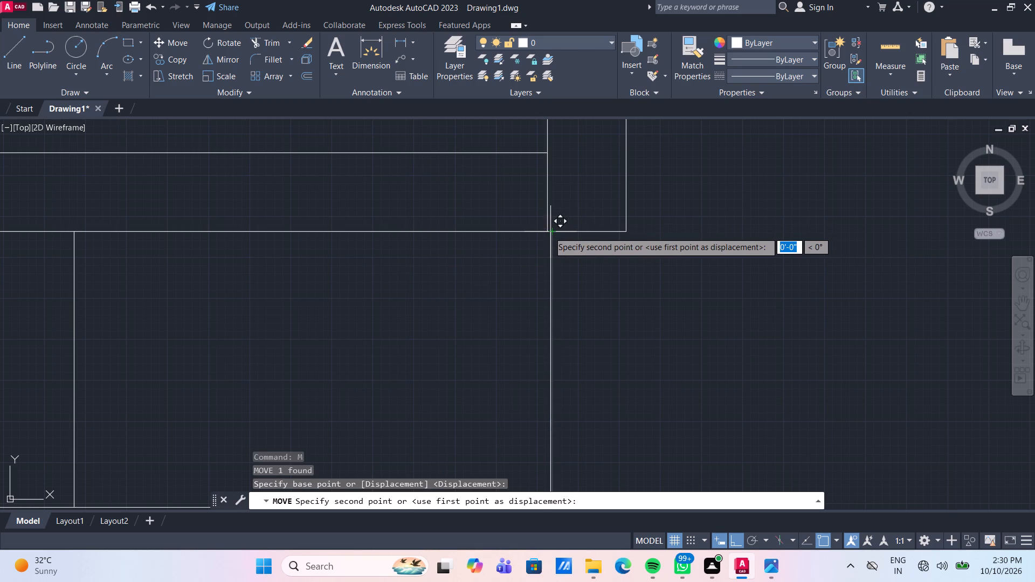
{"action": "left_click", "coordinate": [546, 232]}
{"action": "key", "text": "space"}
{"action": "scroll", "coordinate": [608, 249], "scroll_direction": "down", "scroll_amount": 3}
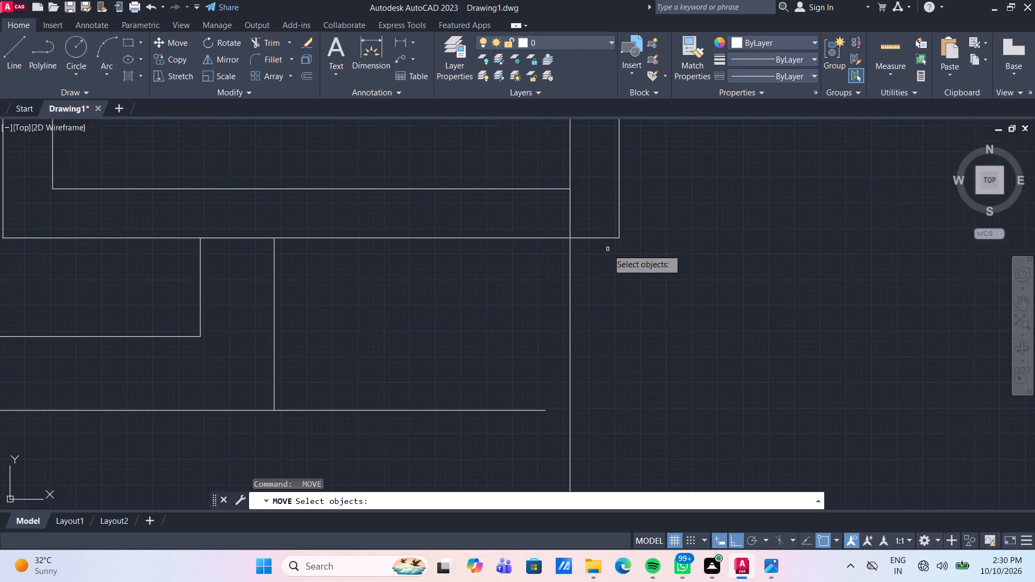
{"action": "scroll", "coordinate": [636, 250], "scroll_direction": "up", "scroll_amount": 1}
{"action": "key", "text": "Escape"}
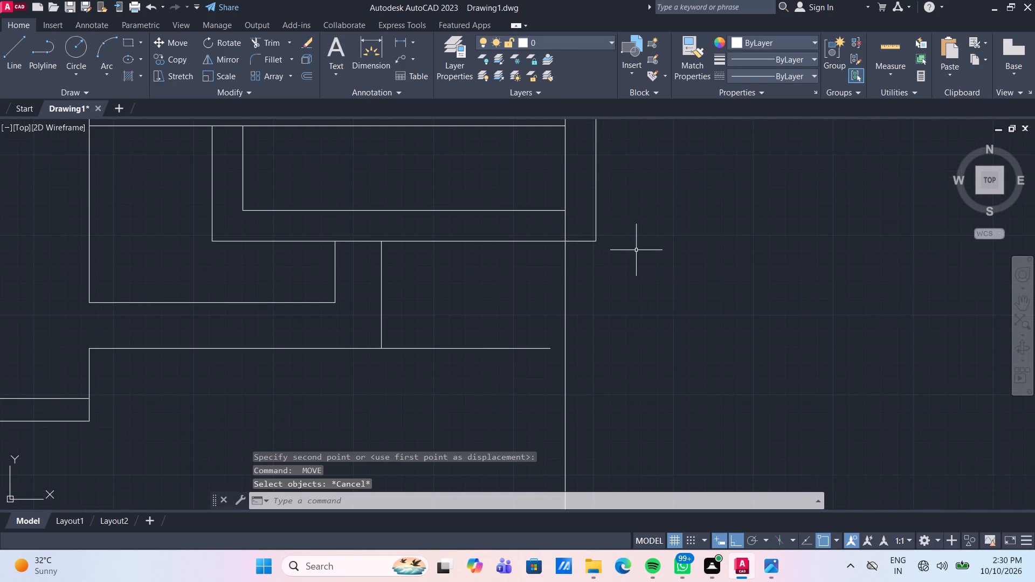
Delete the short vertical guide line at the projecting frame's bottom-right corner.
{"action": "left_click", "coordinate": [564, 230]}
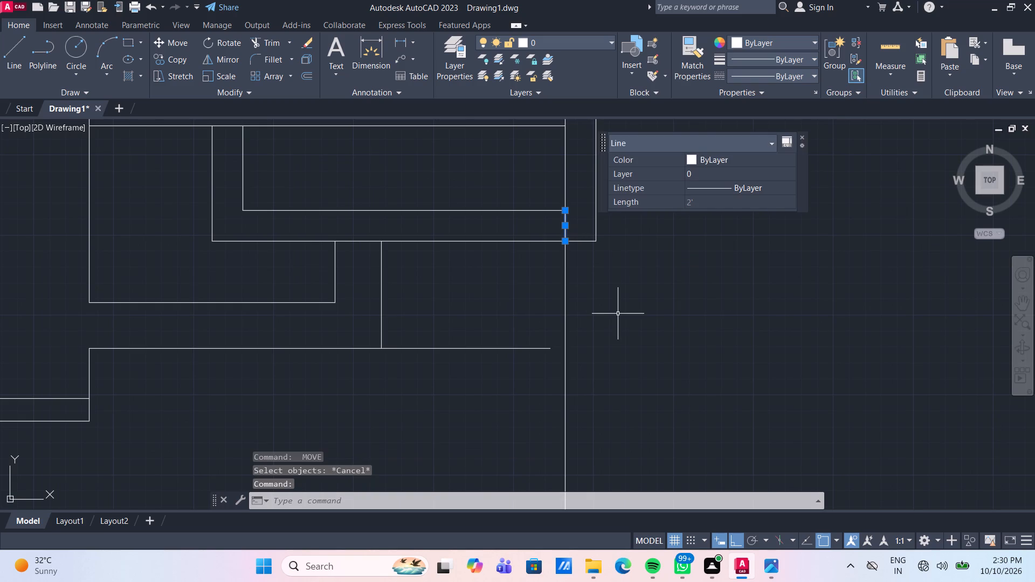
{"action": "key", "text": "Delete"}
{"action": "scroll", "coordinate": [618, 314], "scroll_direction": "down", "scroll_amount": 2}
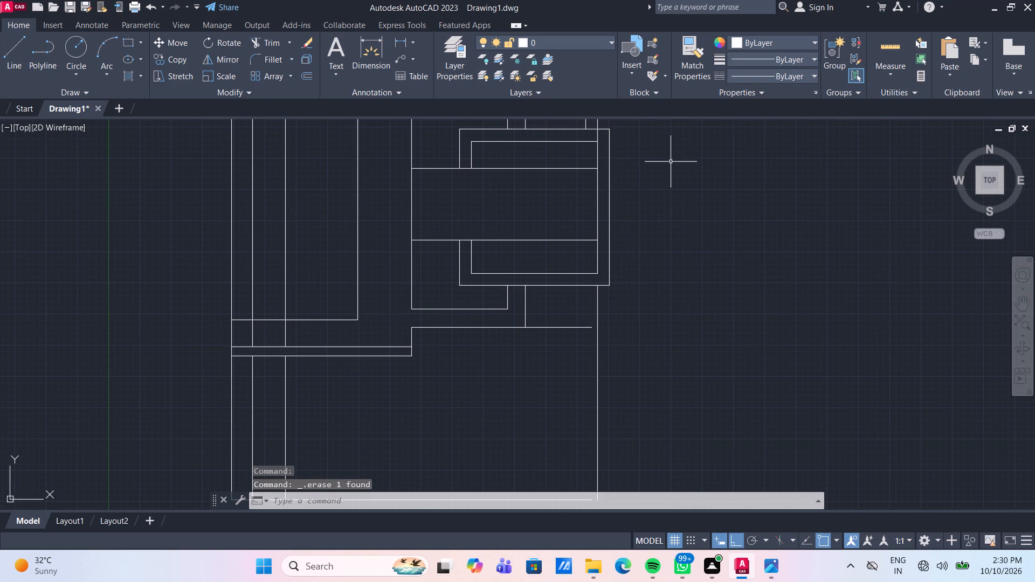
Delete the short vertical line between the outer and inner outlines at the projecting frame's top-right corner.
{"action": "middle_click_drag", "start_coordinate": [671, 162], "coordinate": [653, 297]}
{"action": "scroll", "coordinate": [602, 271], "scroll_direction": "up", "scroll_amount": 1}
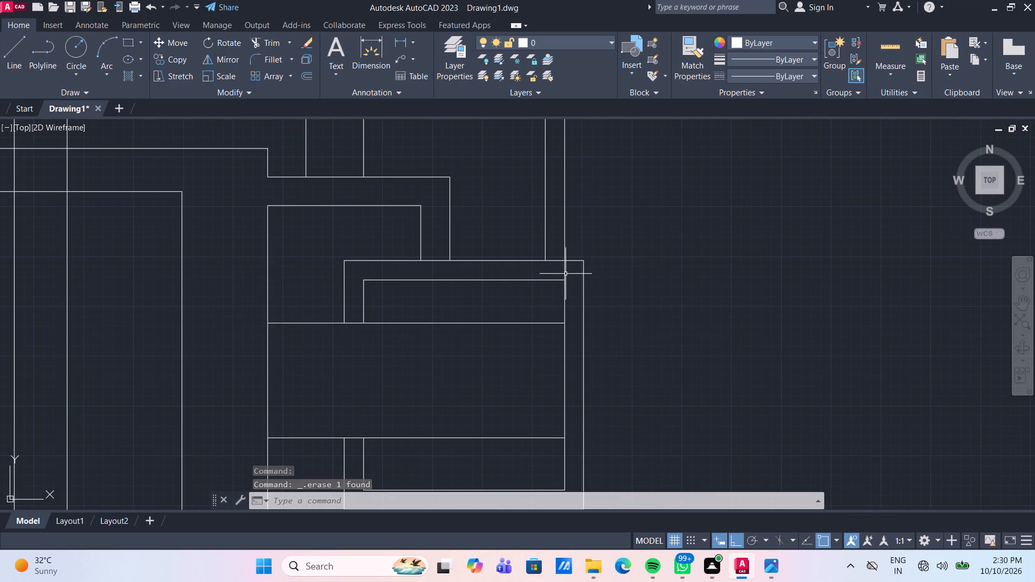
{"action": "left_click", "coordinate": [565, 272]}
{"action": "key", "text": "Delete"}
Delete the short 3' line segment forming the underside of the upper slab's right end, above the right column.
{"action": "scroll", "coordinate": [680, 291], "scroll_direction": "down", "scroll_amount": 3}
{"action": "scroll", "coordinate": [657, 189], "scroll_direction": "up", "scroll_amount": 4}
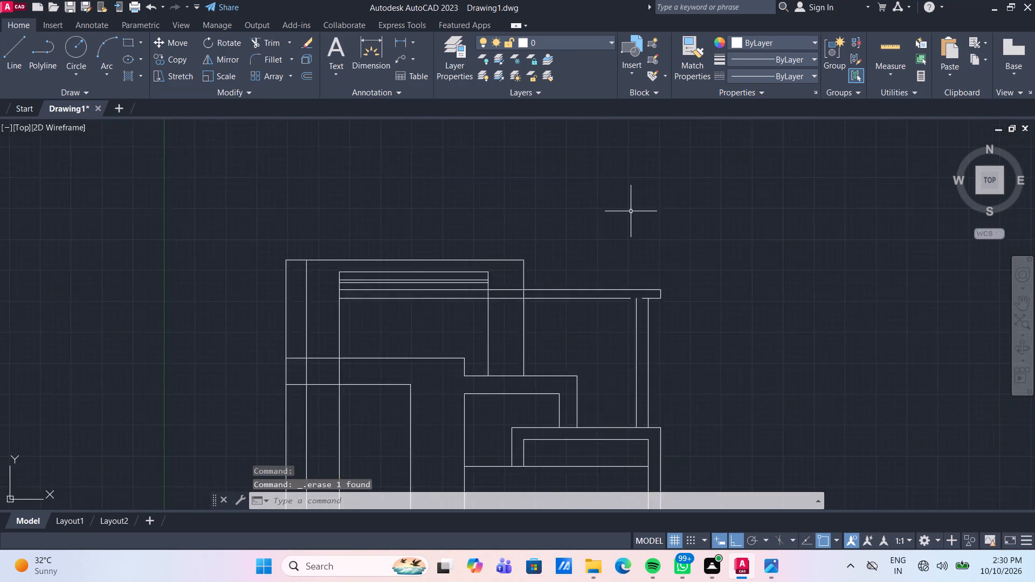
{"action": "middle_click_drag", "start_coordinate": [643, 313], "coordinate": [617, 152]}
{"action": "scroll", "coordinate": [610, 259], "scroll_direction": "up", "scroll_amount": 1}
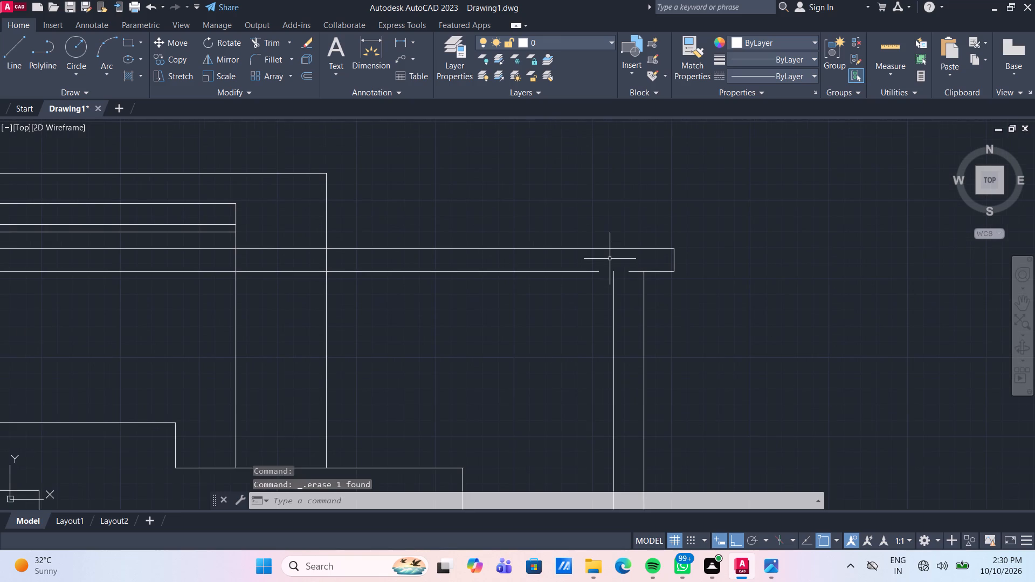
{"action": "left_click", "coordinate": [651, 280]}
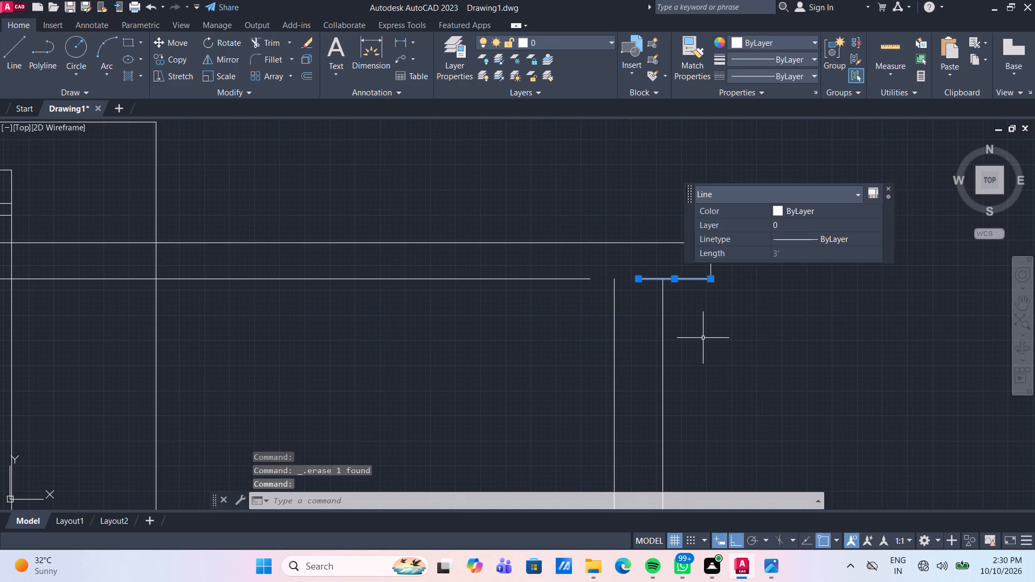
{"action": "key", "text": "Delete"}
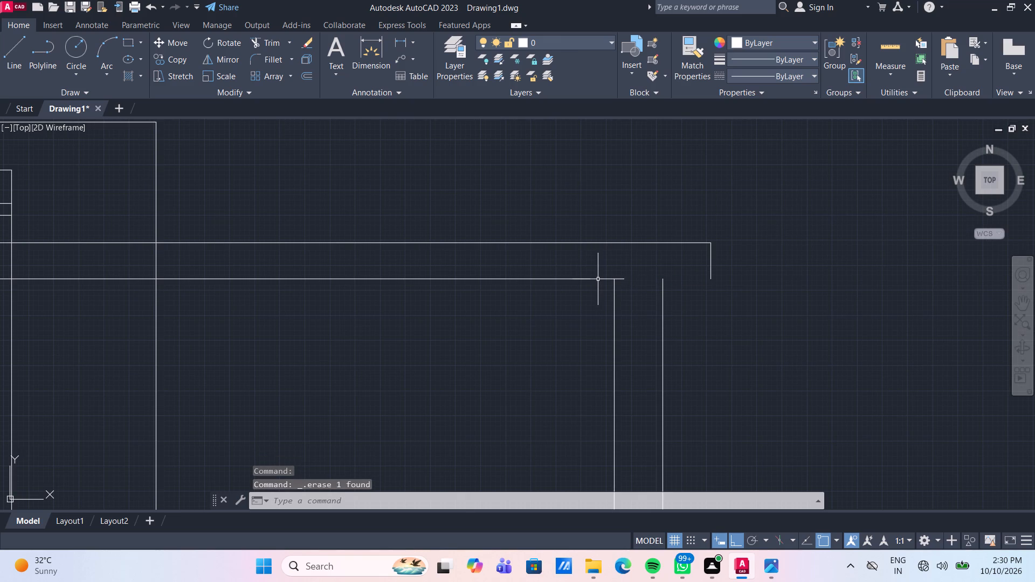
Stretch the upper slab's bottom edge line right to meet the slab's right end, making it 23' long.
{"action": "left_click", "coordinate": [591, 279]}
{"action": "left_click", "coordinate": [591, 281]}
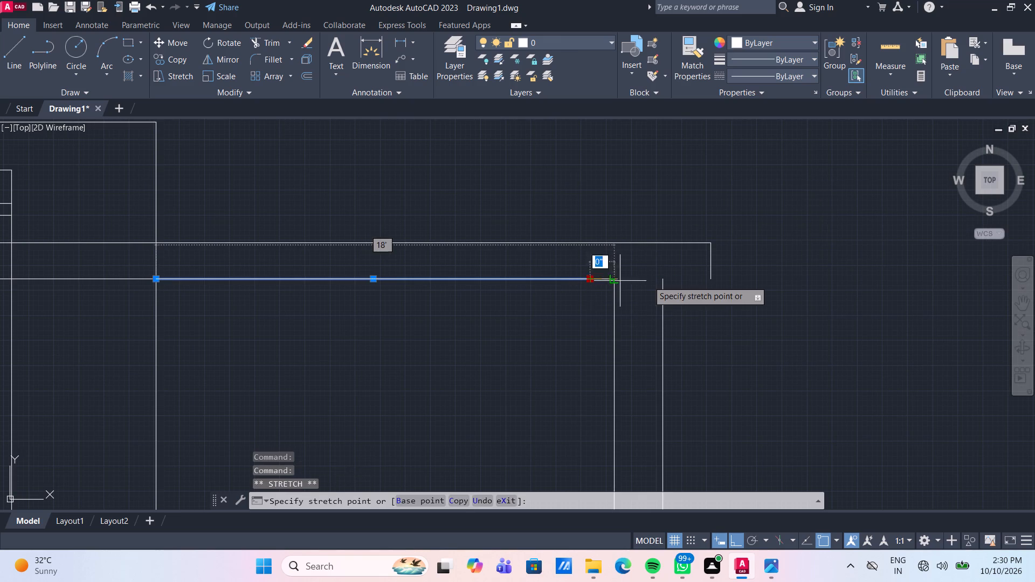
{"action": "left_click", "coordinate": [710, 279]}
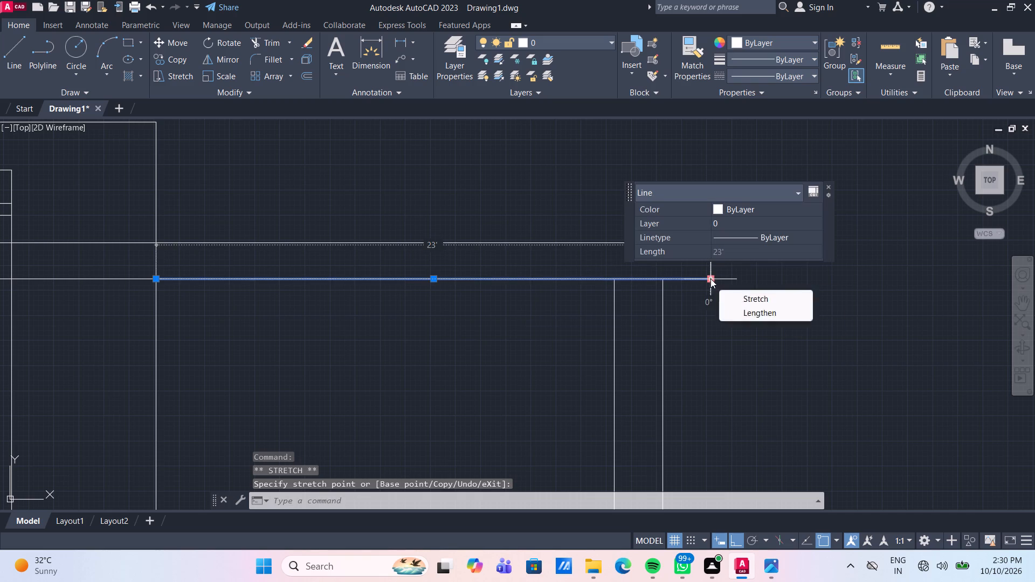
{"action": "key", "text": "Escape"}
Trim the slab's bottom edge between the two vertical lines of the right column.
{"action": "type", "text": "tr"}
{"action": "key", "text": "space"}
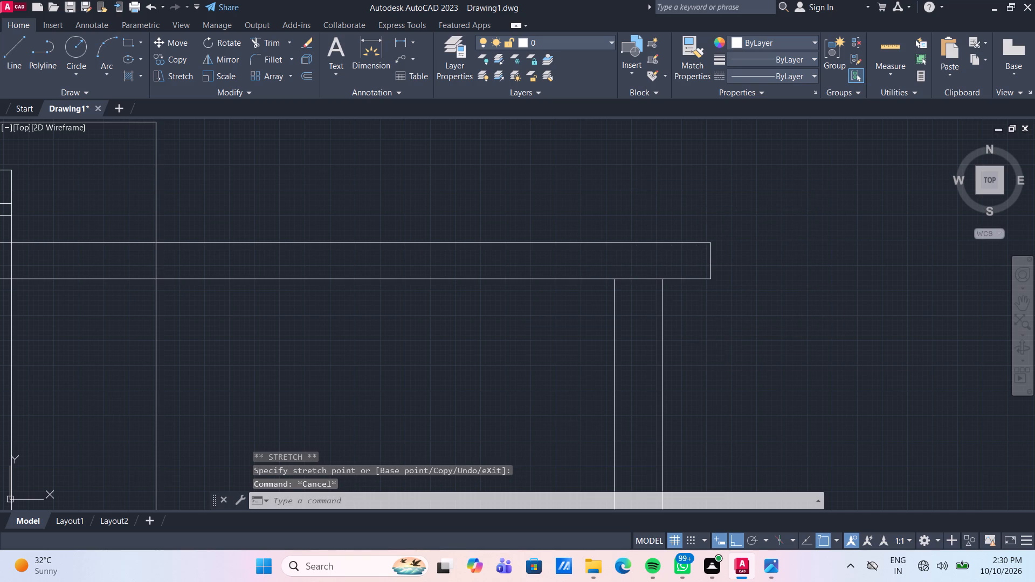
{"action": "left_click", "coordinate": [645, 278]}
{"action": "scroll", "coordinate": [822, 320], "scroll_direction": "down", "scroll_amount": 4}
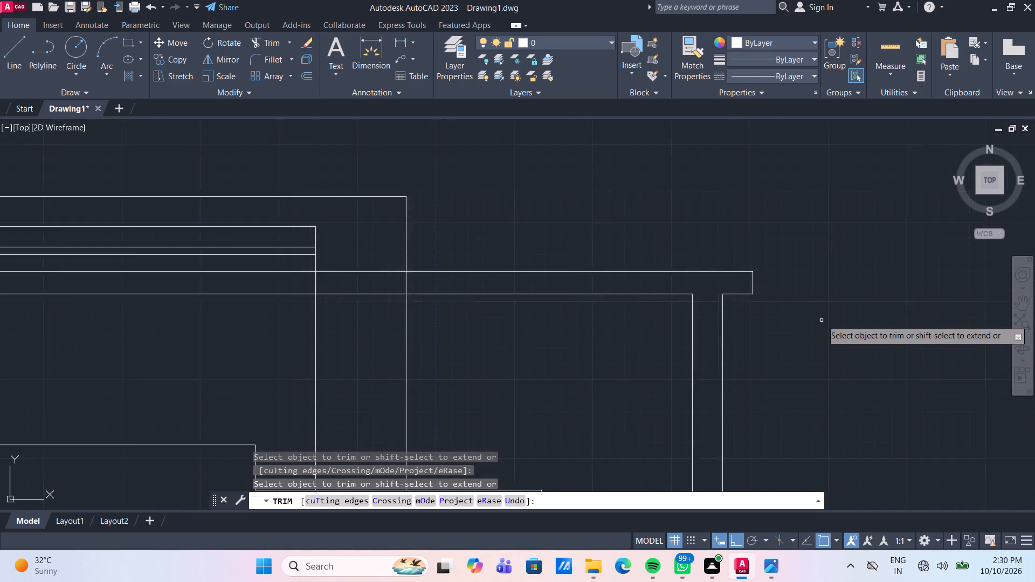
Extend the ground floor's upper horizontal line and the base line to the lower right wall line.
{"action": "scroll", "coordinate": [822, 370], "scroll_direction": "down", "scroll_amount": 2}
{"action": "middle_click_drag", "start_coordinate": [823, 373], "coordinate": [695, 261]}
{"action": "scroll", "coordinate": [711, 345], "scroll_direction": "up", "scroll_amount": 1}
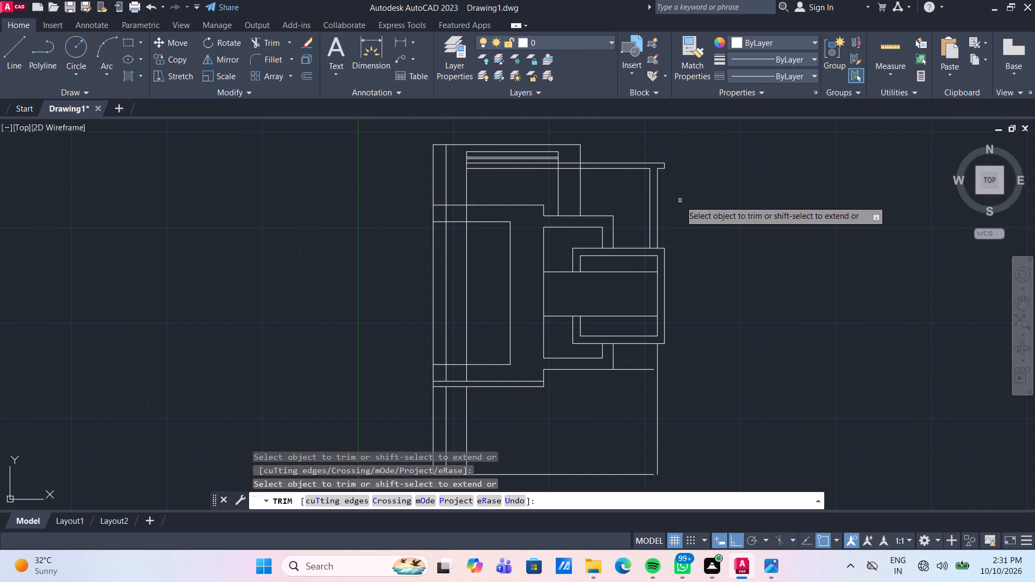
{"action": "middle_click_drag", "start_coordinate": [689, 413], "coordinate": [671, 361]}
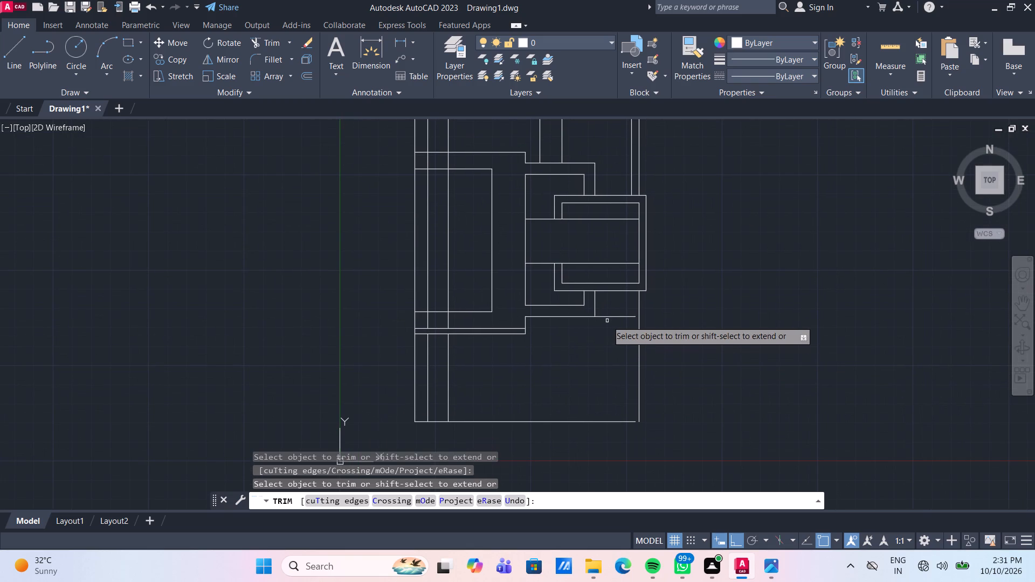
{"action": "left_click", "coordinate": [625, 316], "text": "shift"}
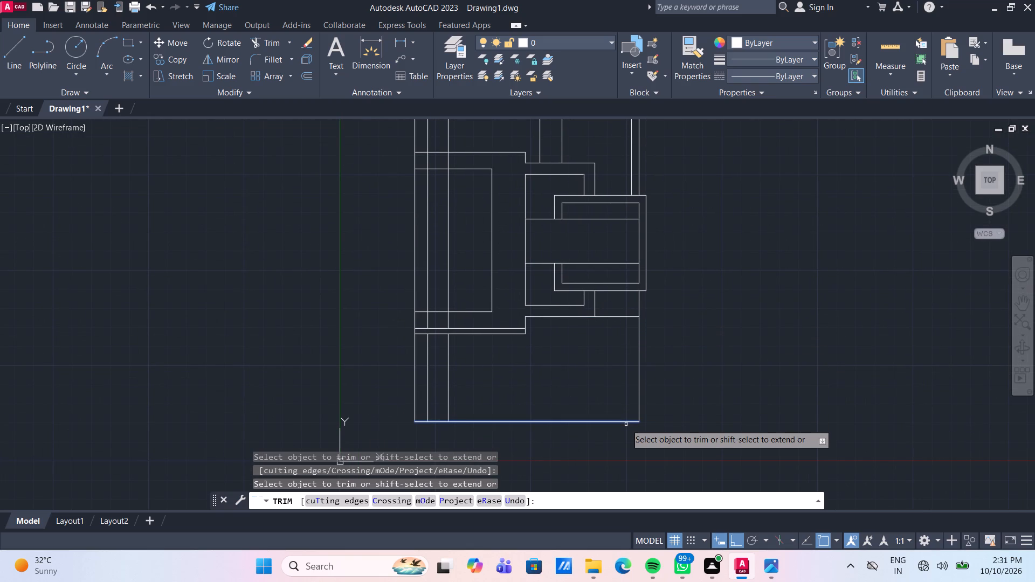
{"action": "left_click", "coordinate": [626, 424], "text": "shift"}
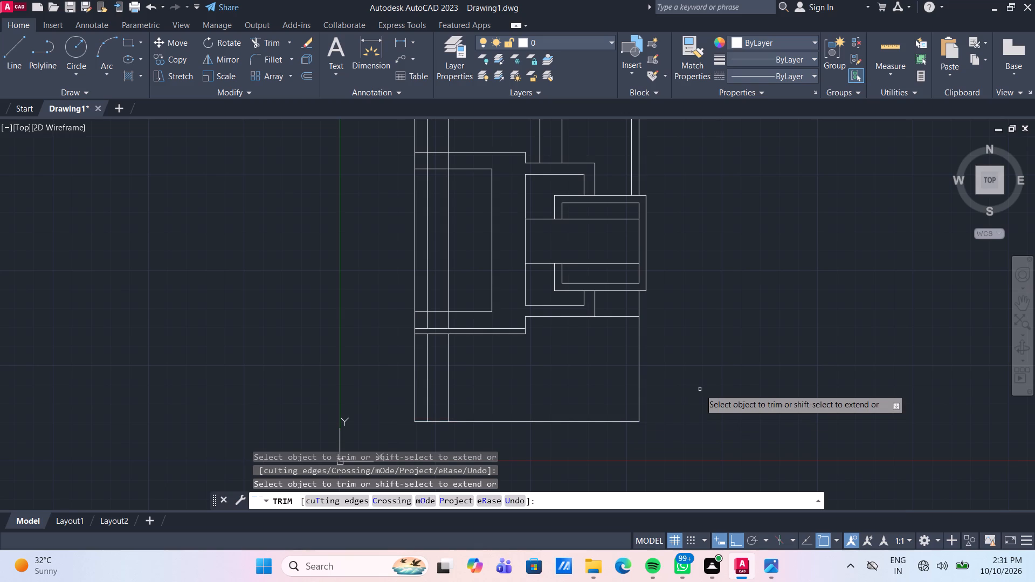
{"action": "middle_click_drag", "start_coordinate": [696, 247], "coordinate": [654, 323]}
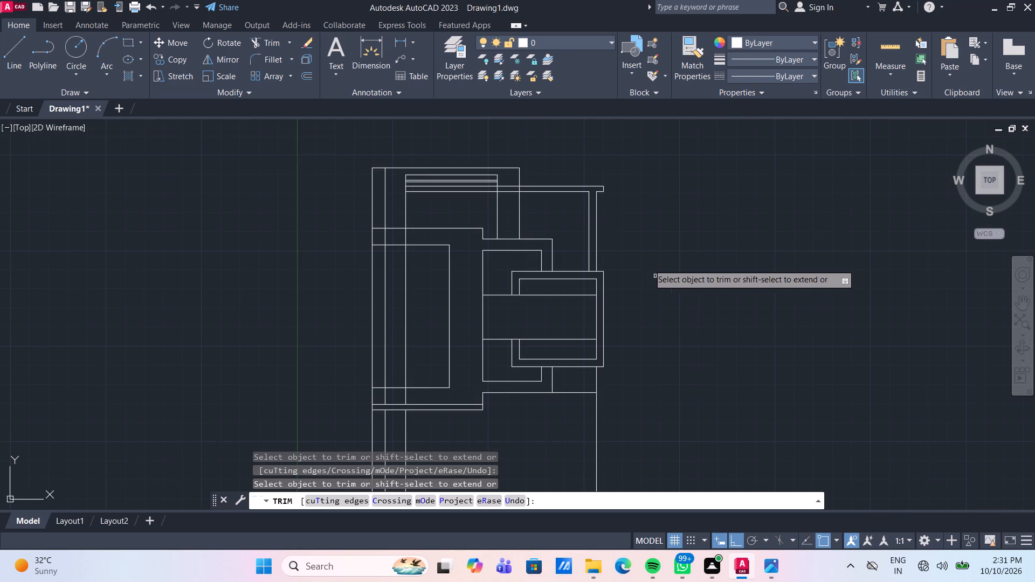
{"action": "scroll", "coordinate": [474, 207], "scroll_direction": "up", "scroll_amount": 1}
{"action": "middle_click_drag", "start_coordinate": [603, 212], "coordinate": [594, 278]}
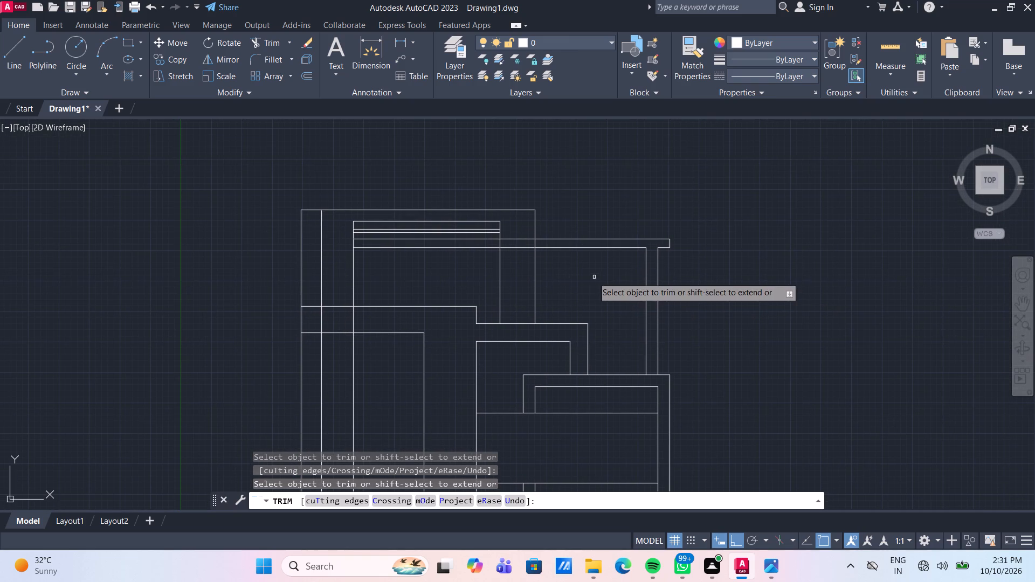
{"action": "key", "text": "Escape"}
Trim the two upper slab lines where they cross the vertical right band of the top-left frame.
{"action": "middle_click_drag", "start_coordinate": [444, 281], "coordinate": [450, 272]}
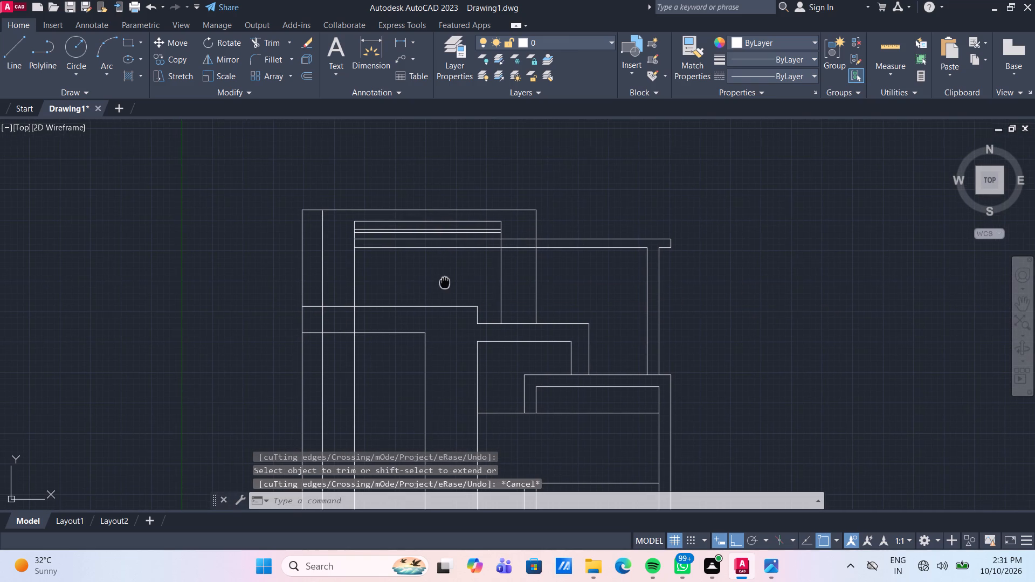
{"action": "middle_click_drag", "start_coordinate": [450, 272], "coordinate": [450, 271]}
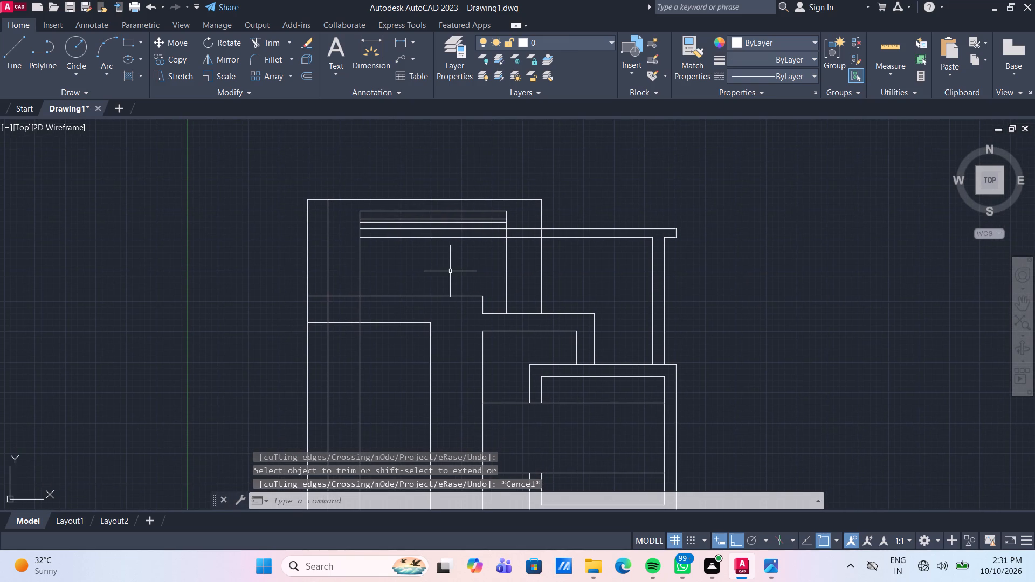
{"action": "type", "text": "tr"}
{"action": "key", "text": "space"}
{"action": "key", "text": "space"}
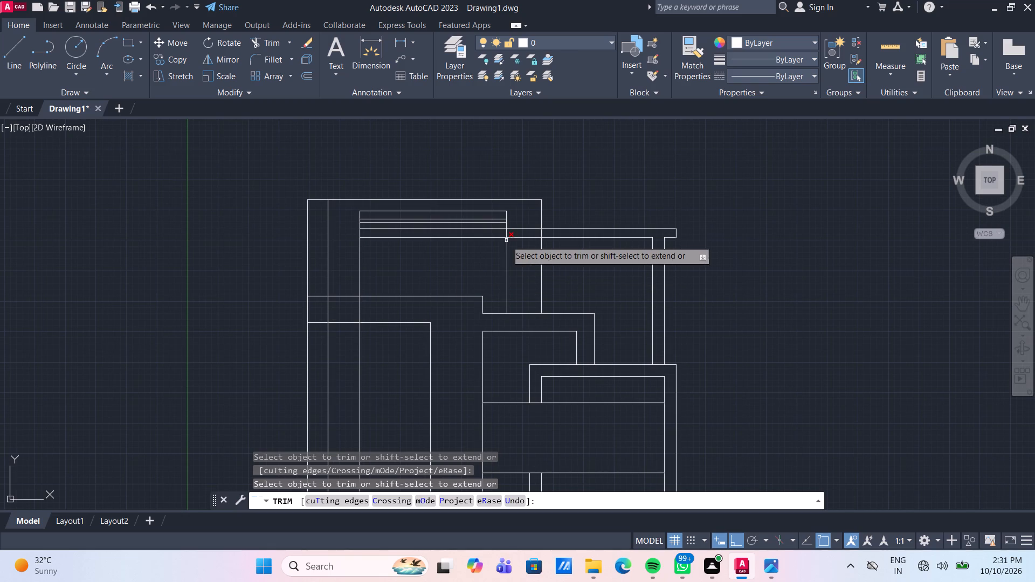
{"action": "left_click", "coordinate": [524, 236]}
{"action": "left_click", "coordinate": [524, 228]}
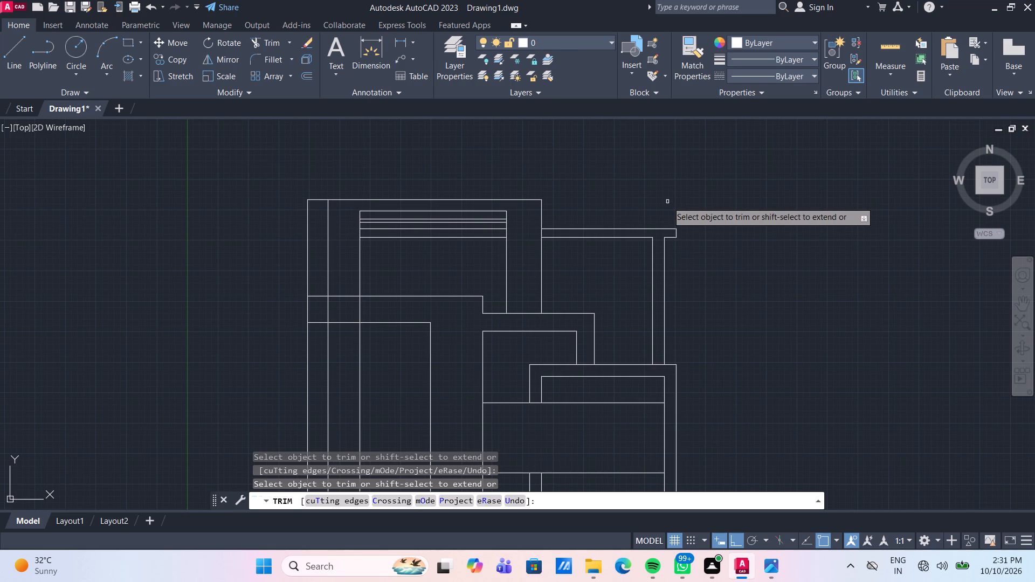
{"action": "key", "text": "Escape"}
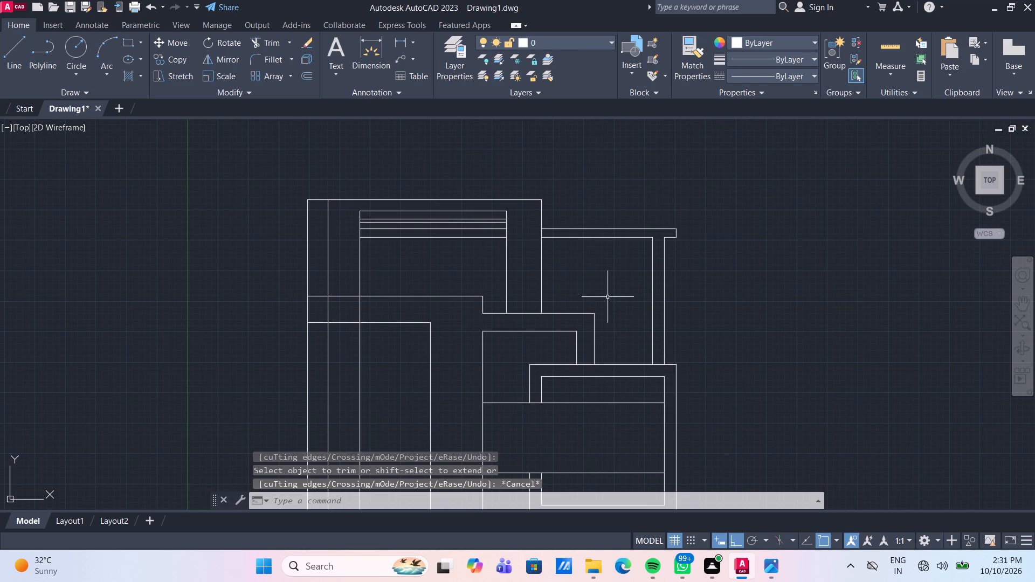
Draw an 11' by 3'6" rectangle across the top edge of the tall left panel.
{"action": "middle_click_drag", "start_coordinate": [629, 285], "coordinate": [636, 245]}
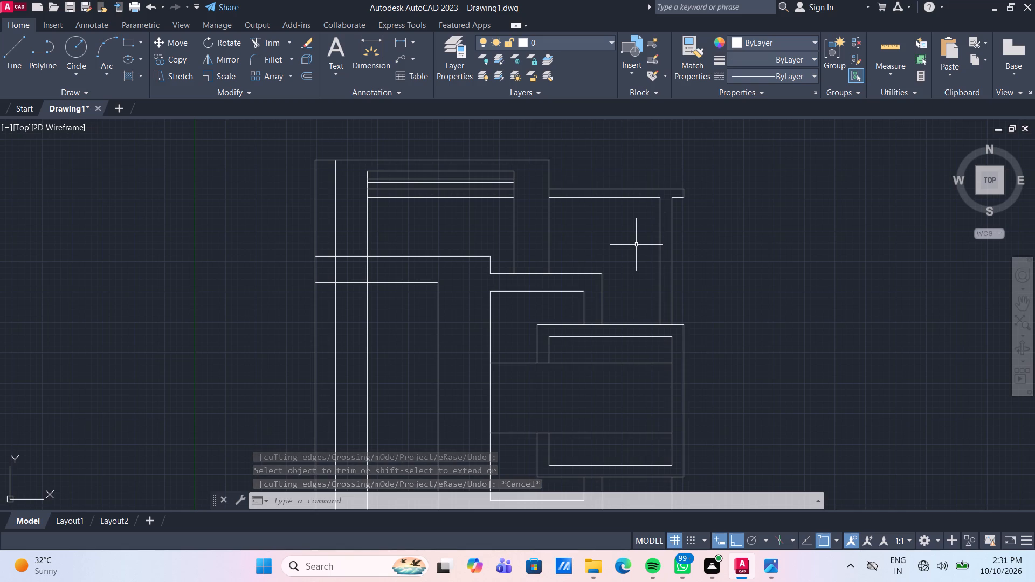
{"action": "left_click", "coordinate": [126, 44]}
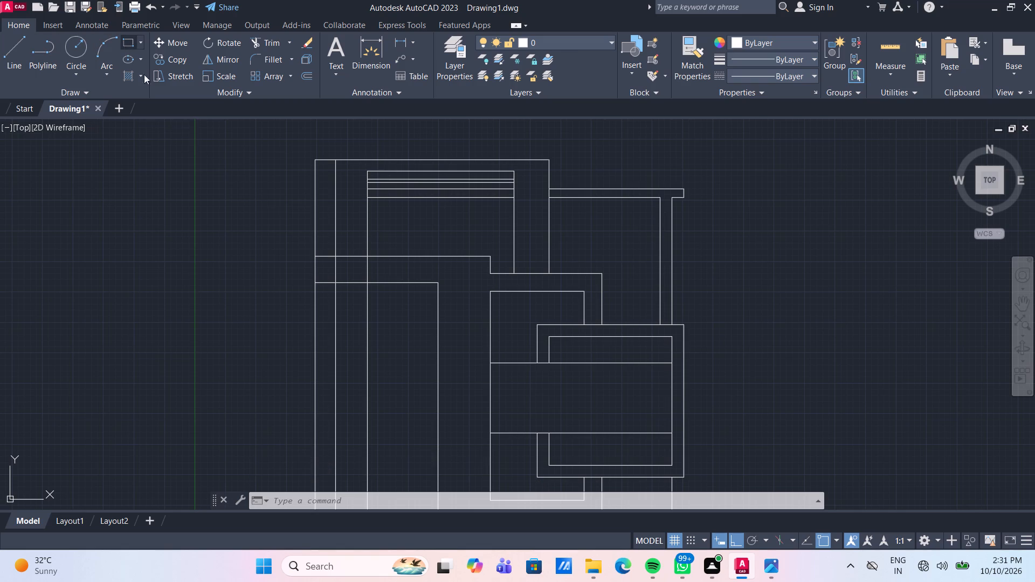
{"action": "left_click", "coordinate": [354, 274]}
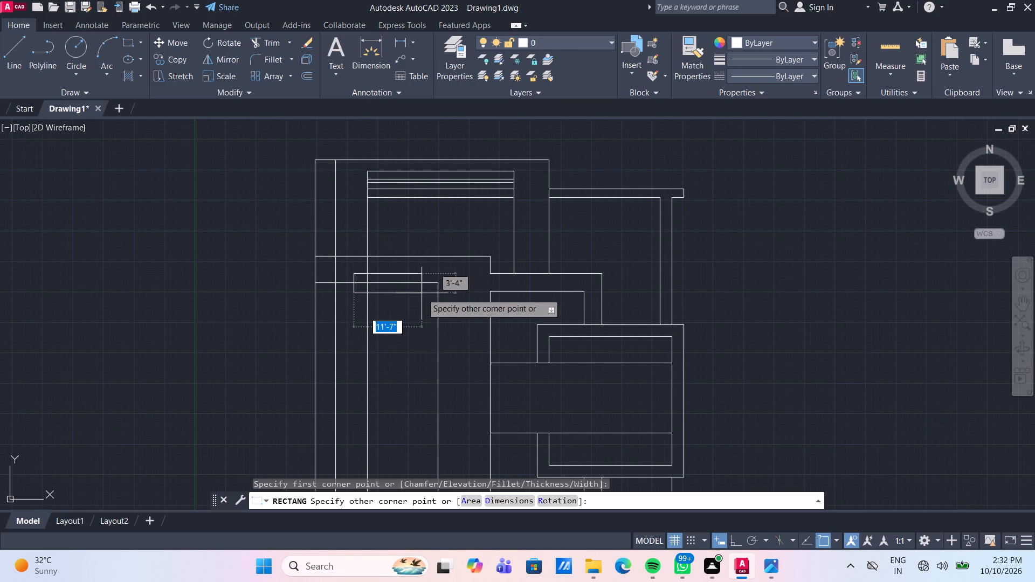
{"action": "type", "text": "11'"}
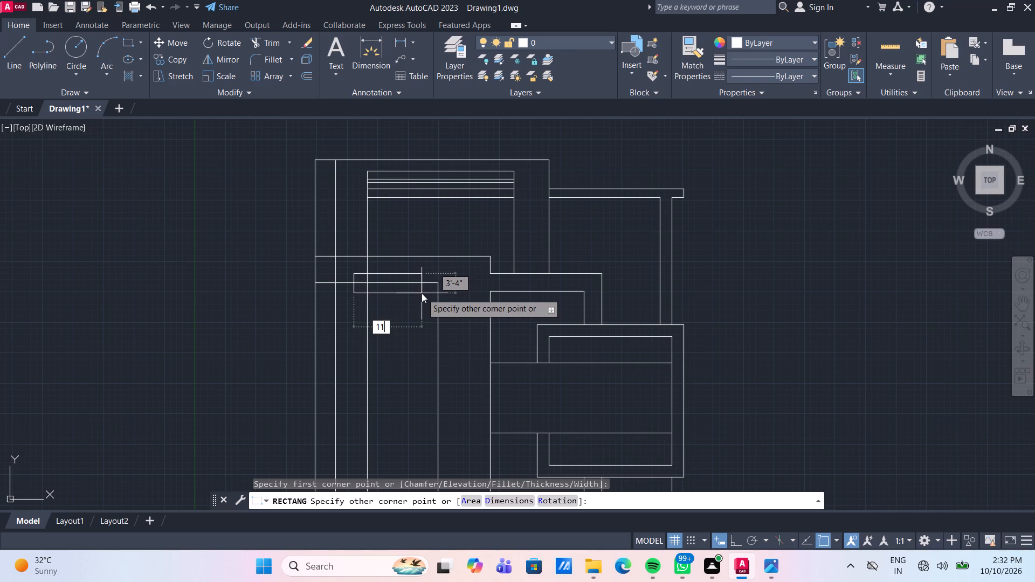
{"action": "key", "text": "Tab"}
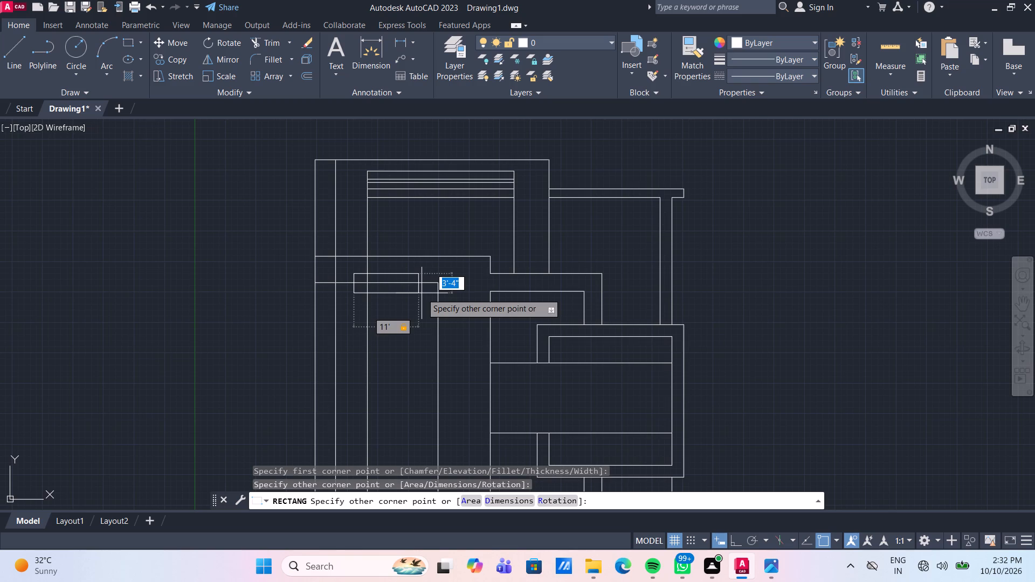
{"action": "type", "text": "3'6\""}
{"action": "key", "text": "Return"}
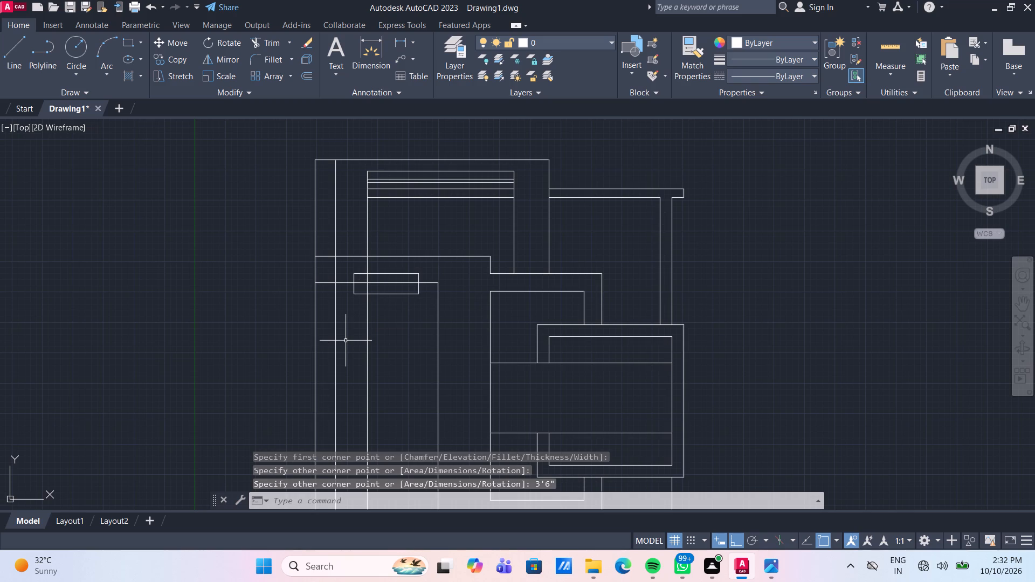
Copy the small rectangle on the tall left panel's top edge about 39' straight down, across the panel's bottom edge.
{"action": "scroll", "coordinate": [346, 341], "scroll_direction": "down", "scroll_amount": 1}
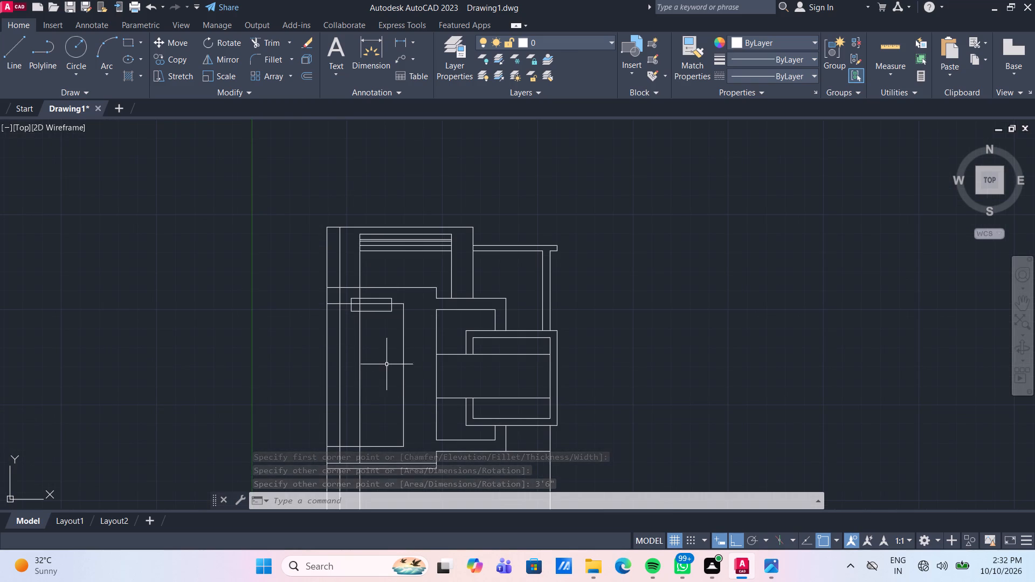
{"action": "middle_click_drag", "start_coordinate": [392, 363], "coordinate": [440, 304]}
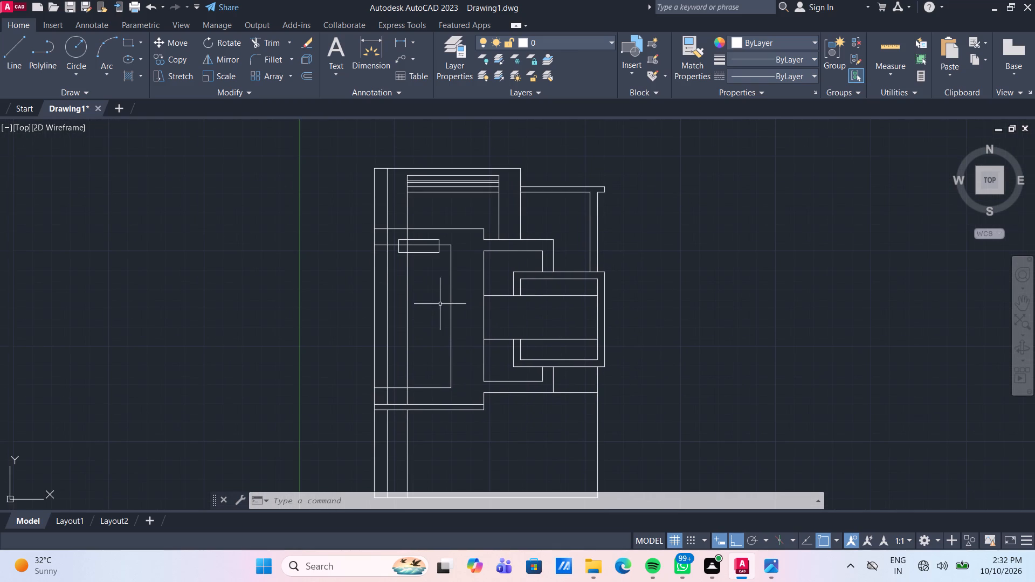
{"action": "scroll", "coordinate": [432, 247], "scroll_direction": "up", "scroll_amount": 2}
{"action": "scroll", "coordinate": [447, 268], "scroll_direction": "down", "scroll_amount": 1}
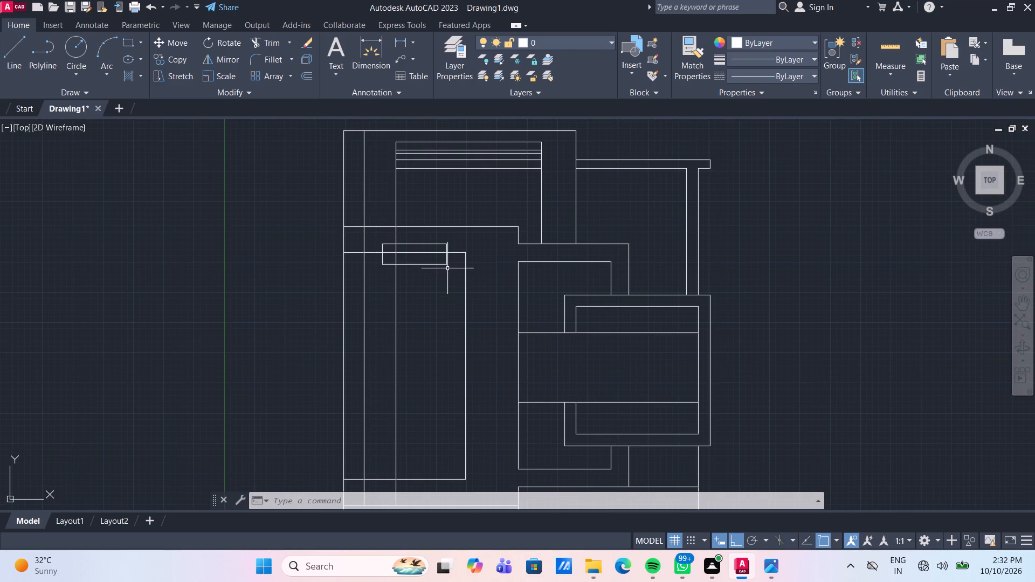
{"action": "scroll", "coordinate": [441, 300], "scroll_direction": "up", "scroll_amount": 1}
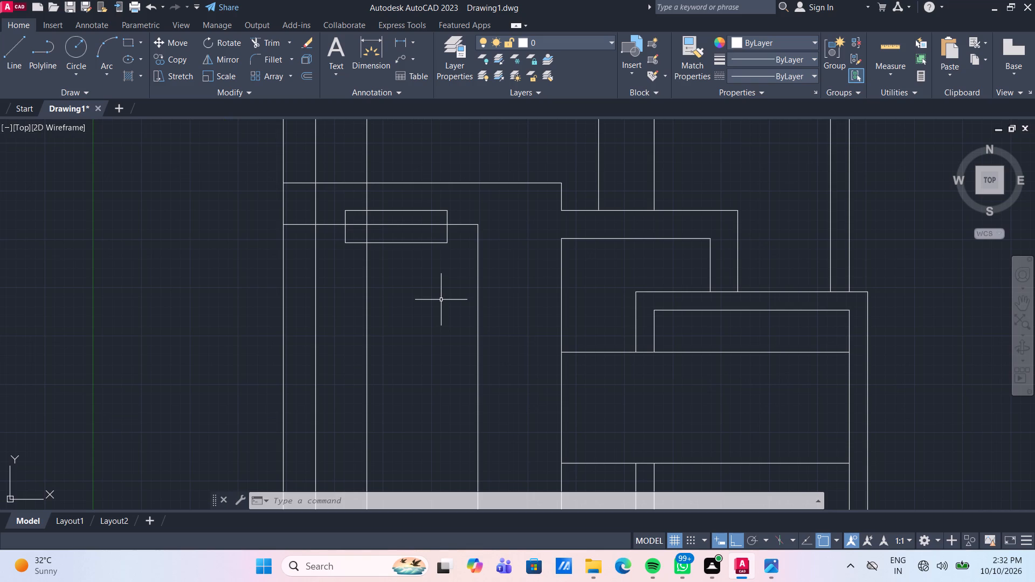
{"action": "middle_click_drag", "start_coordinate": [441, 300], "coordinate": [438, 321]}
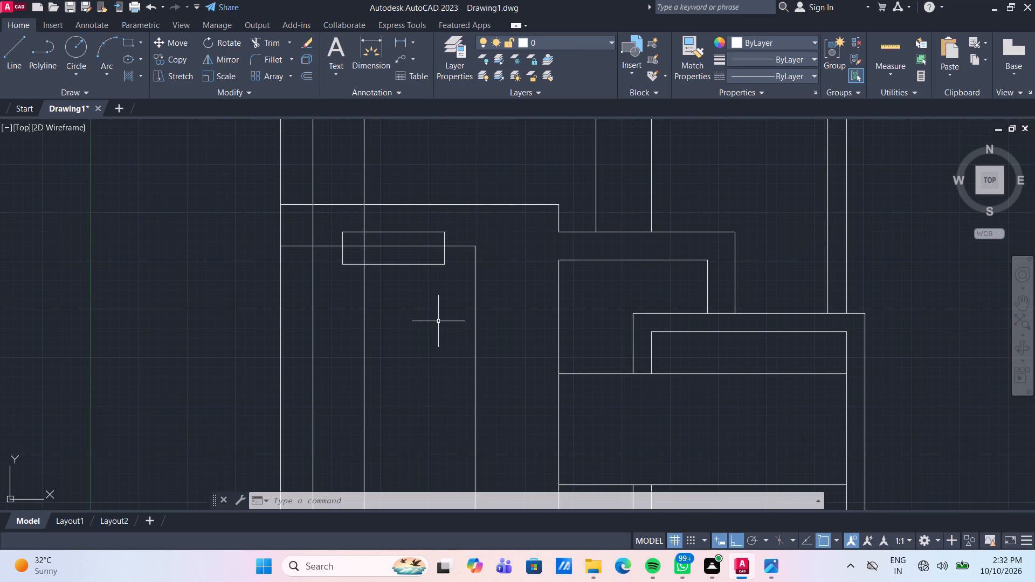
{"action": "scroll", "coordinate": [438, 321], "scroll_direction": "down", "scroll_amount": 2}
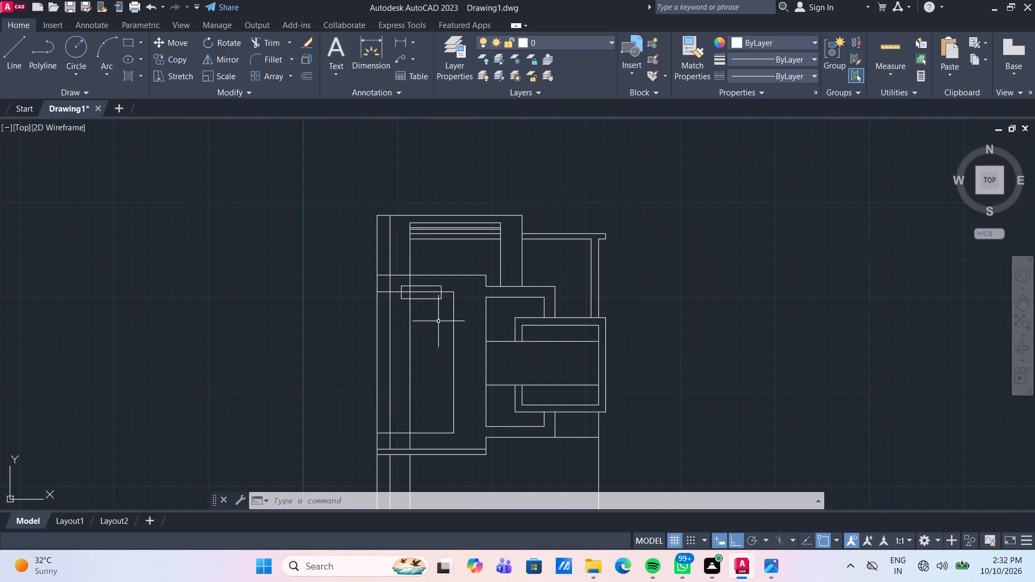
{"action": "middle_click_drag", "start_coordinate": [423, 426], "coordinate": [438, 332]}
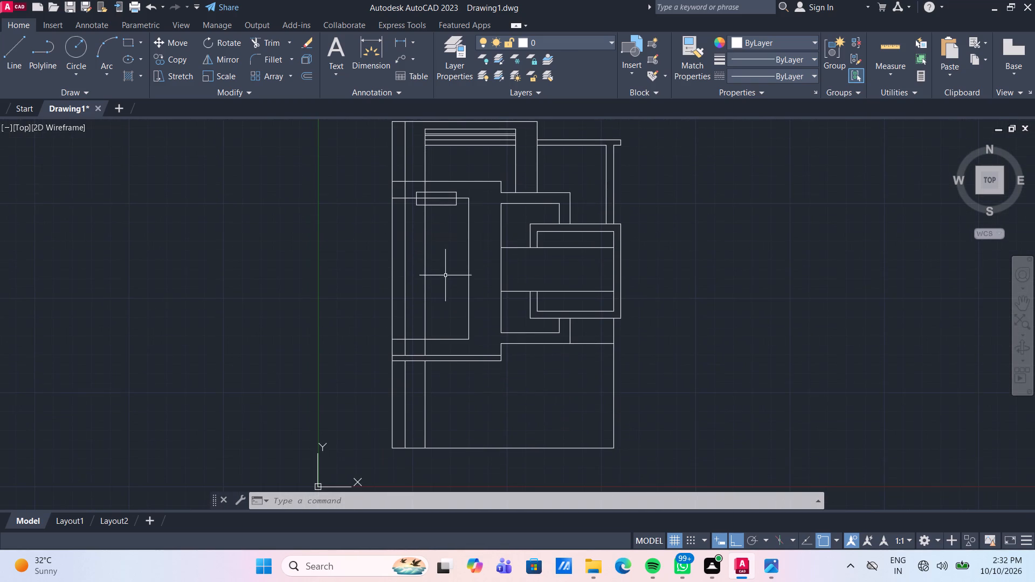
{"action": "scroll", "coordinate": [436, 171], "scroll_direction": "up", "scroll_amount": 2}
{"action": "left_click", "coordinate": [468, 261]}
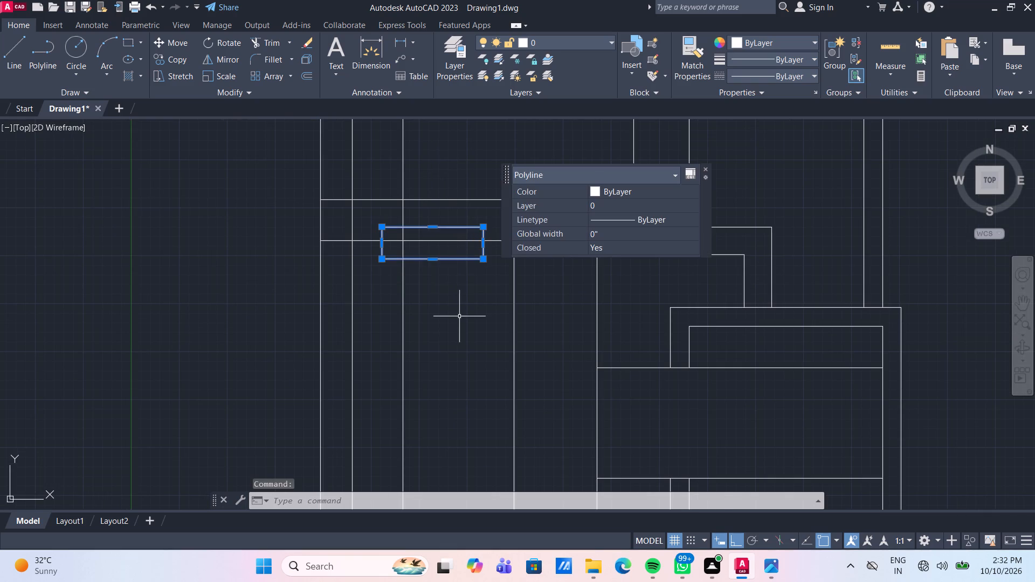
{"action": "scroll", "coordinate": [459, 328], "scroll_direction": "down", "scroll_amount": 1}
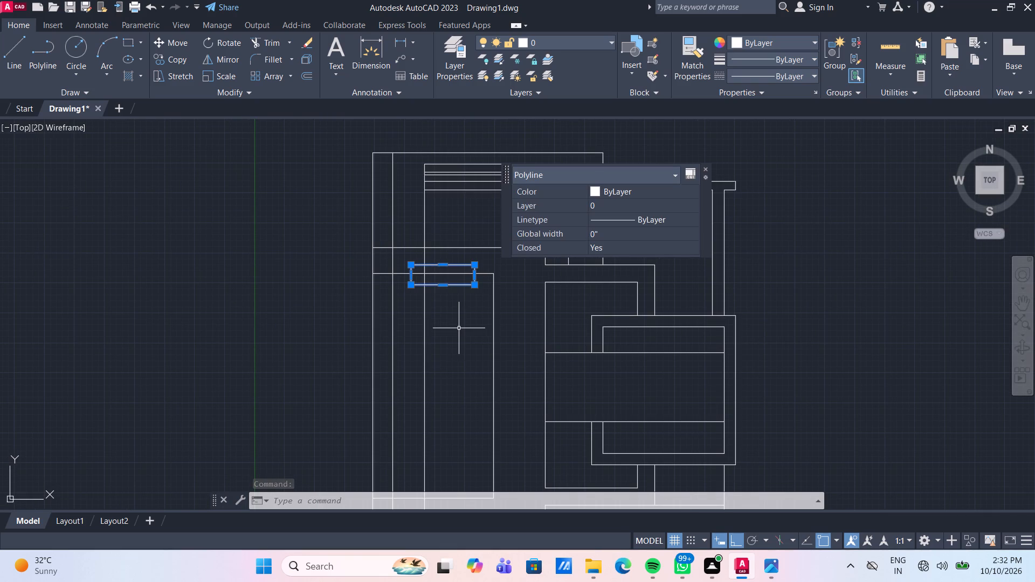
{"action": "type", "text": "co"}
{"action": "key", "text": "Return"}
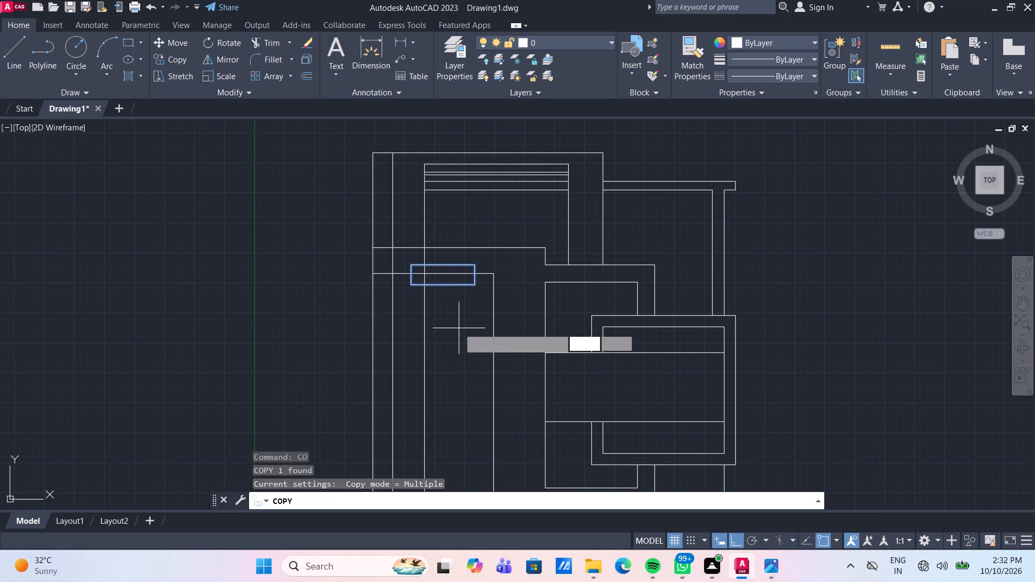
{"action": "left_click", "coordinate": [477, 287]}
{"action": "scroll", "coordinate": [485, 321], "scroll_direction": "down", "scroll_amount": 3}
{"action": "scroll", "coordinate": [486, 369], "scroll_direction": "up", "scroll_amount": 2}
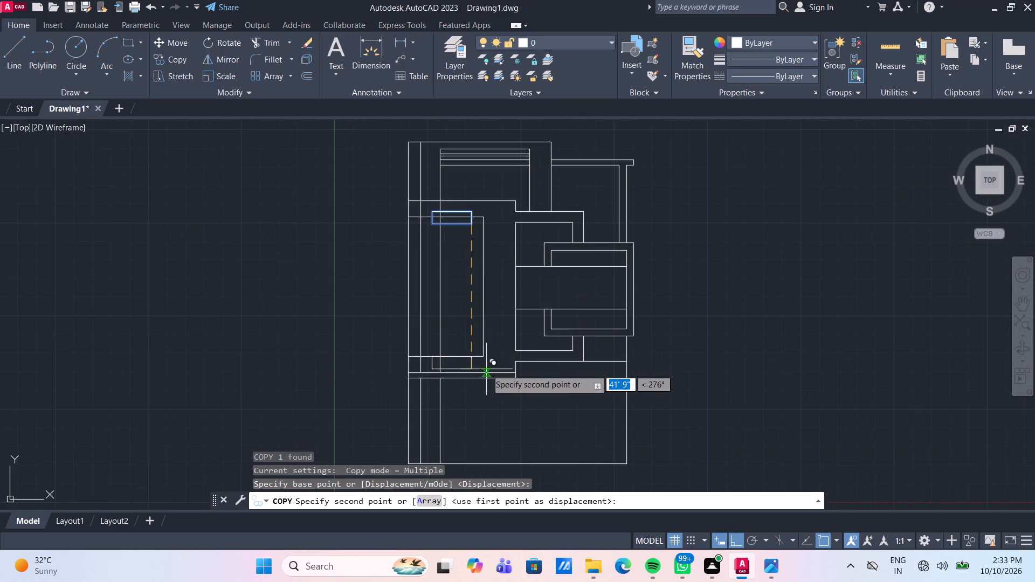
{"action": "scroll", "coordinate": [480, 361], "scroll_direction": "up", "scroll_amount": 3}
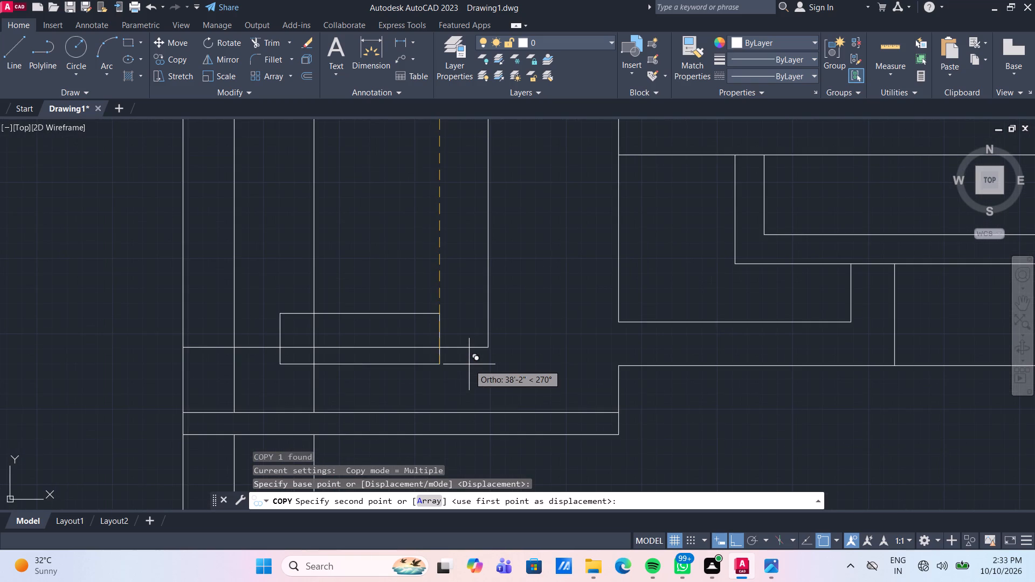
{"action": "scroll", "coordinate": [469, 364], "scroll_direction": "up", "scroll_amount": 1}
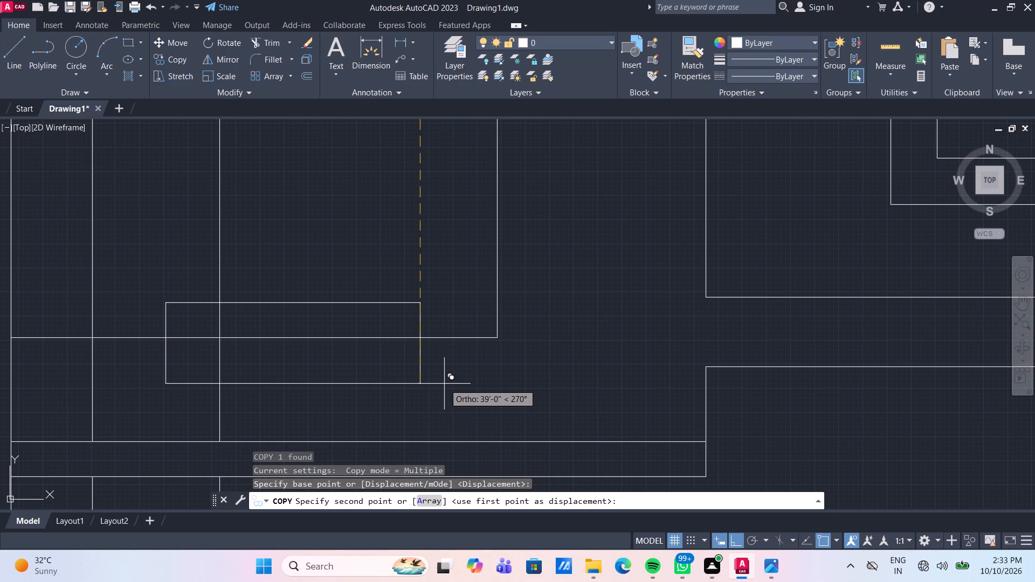
{"action": "left_click", "coordinate": [444, 384]}
{"action": "key", "text": "Escape"}
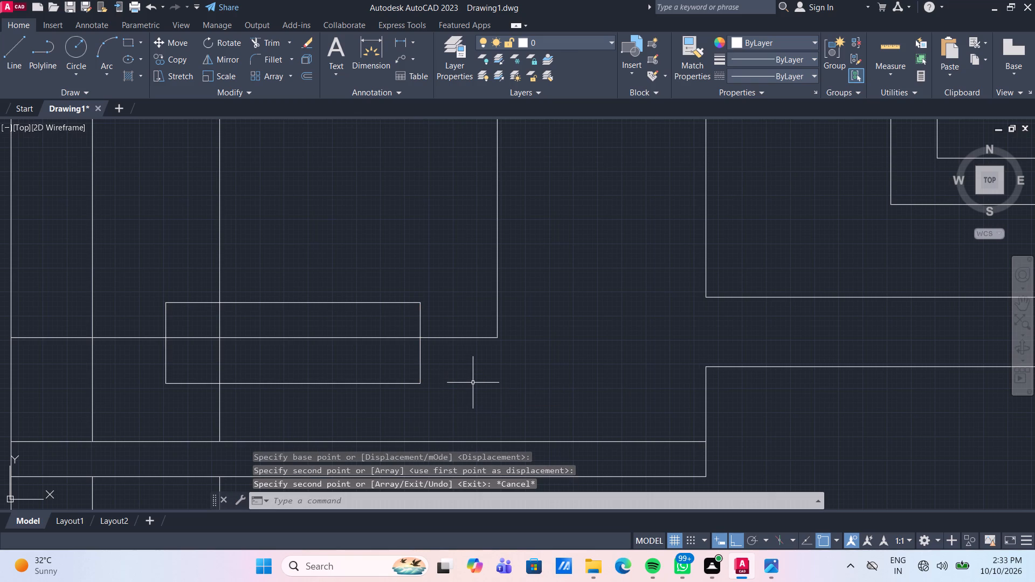
Offset both the lower and upper small rectangles of the tall left panel outward by 8".
{"action": "type", "text": "o"}
{"action": "key", "text": "space"}
{"action": "key", "text": "space"}
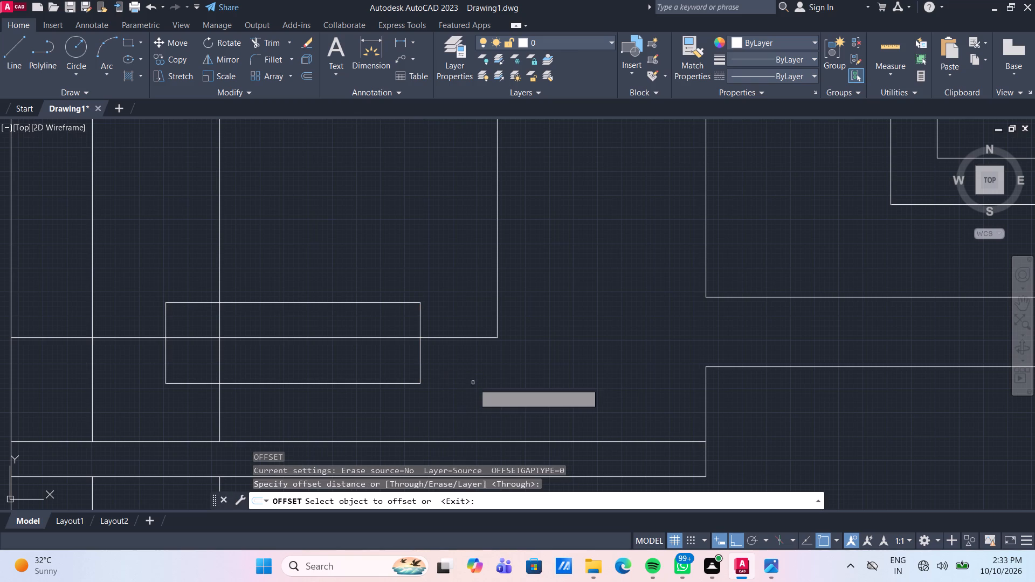
{"action": "left_click", "coordinate": [421, 368]}
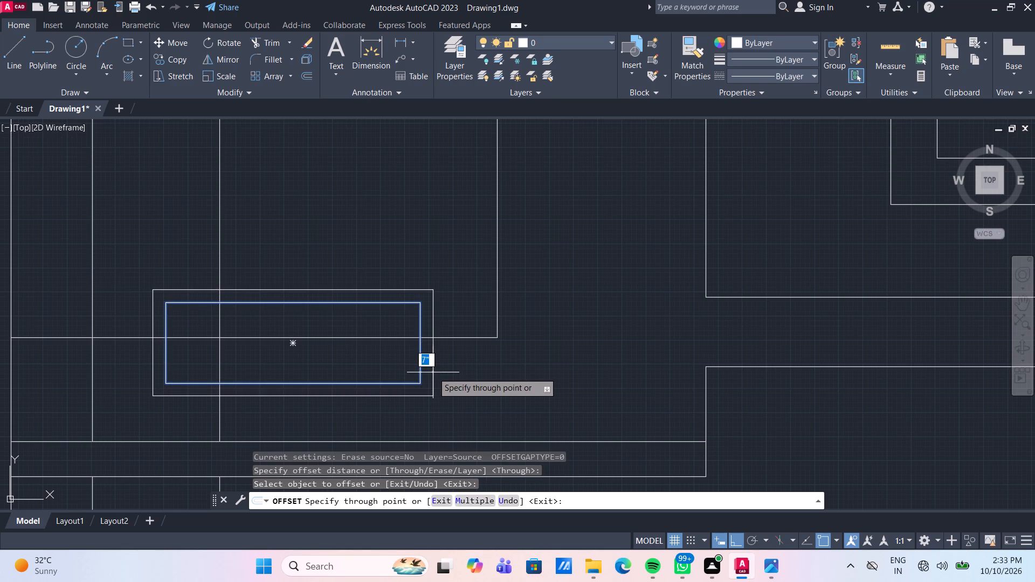
{"action": "type", "text": "8\""}
{"action": "key", "text": "Return"}
{"action": "scroll", "coordinate": [420, 372], "scroll_direction": "down", "scroll_amount": 3}
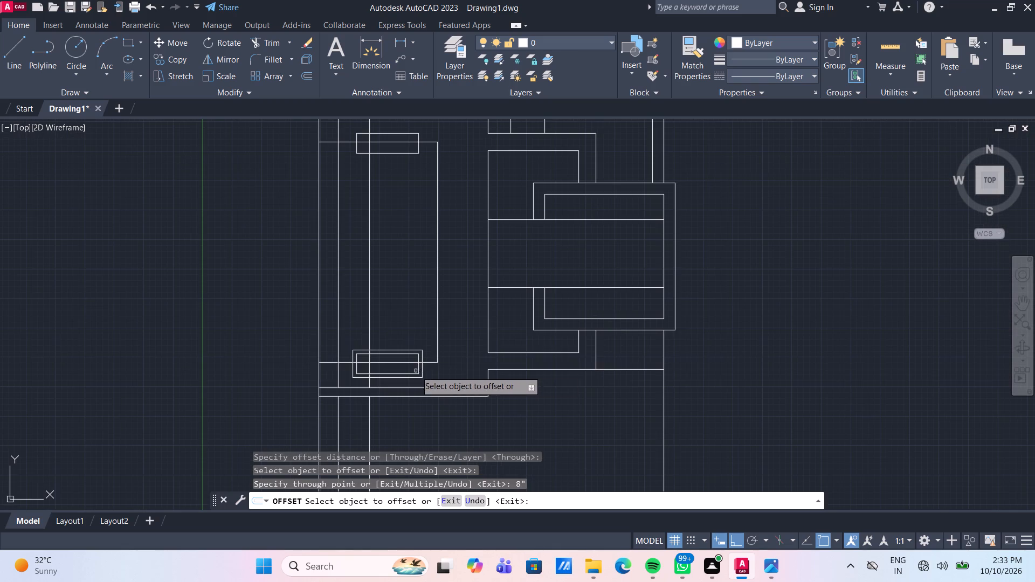
{"action": "left_click", "coordinate": [406, 155]}
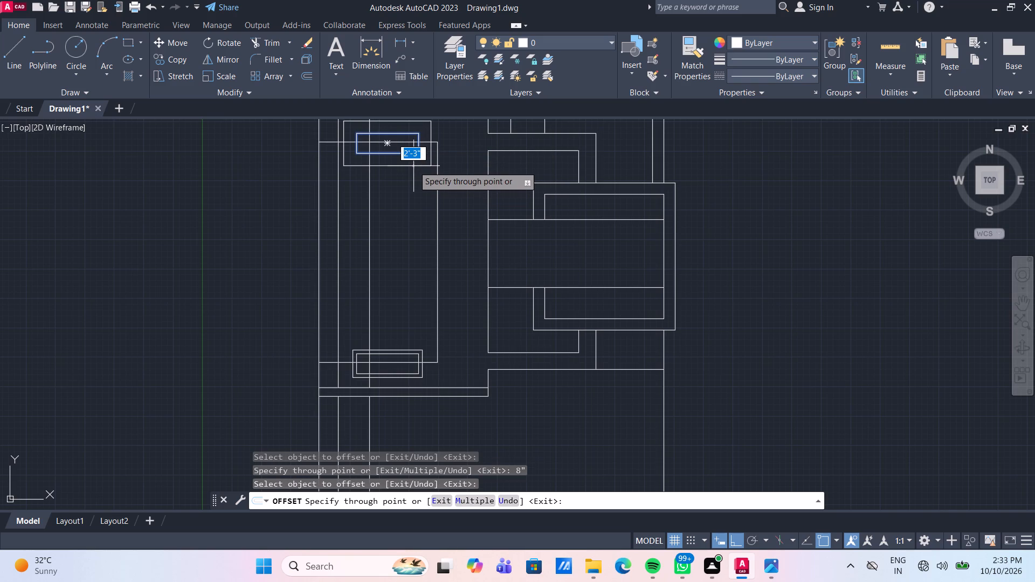
{"action": "type", "text": "8\""}
{"action": "key", "text": "Return"}
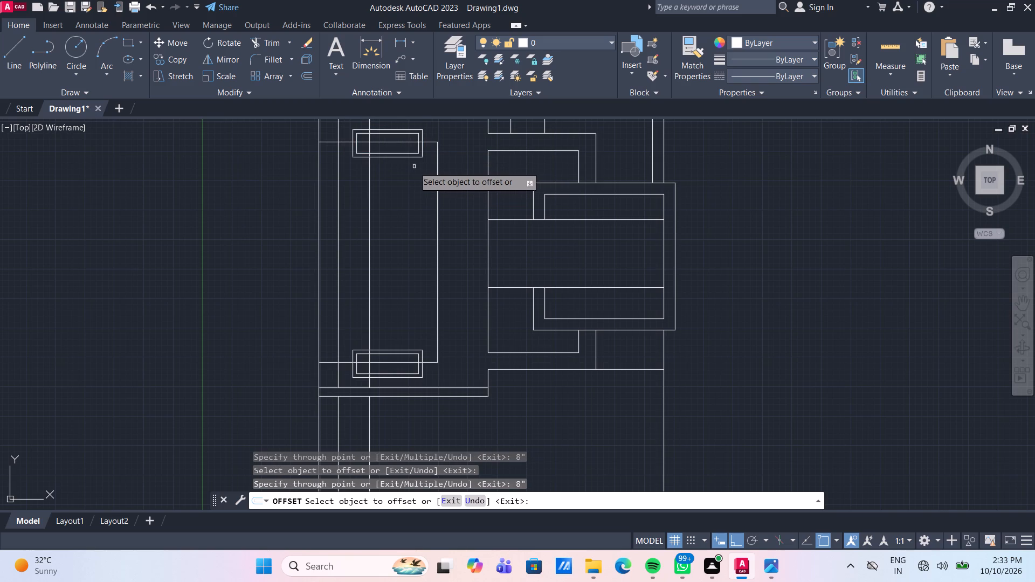
{"action": "key", "text": "Escape"}
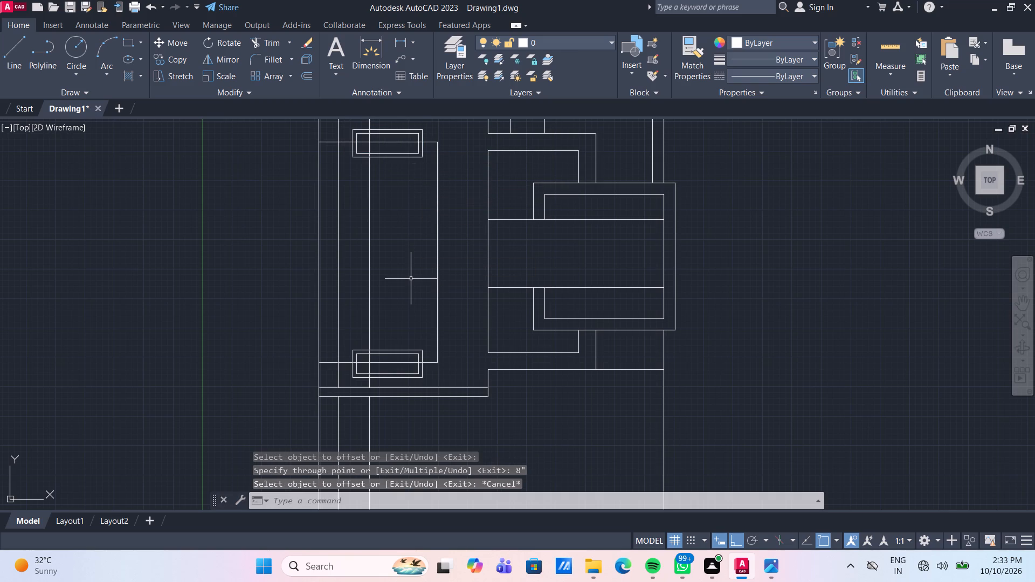
Trim the tall panel's bottom edge to the left of and inside the lower double rectangle, plus the vertical line crossing that rectangle.
{"action": "type", "text": "tr"}
{"action": "key", "text": "space"}
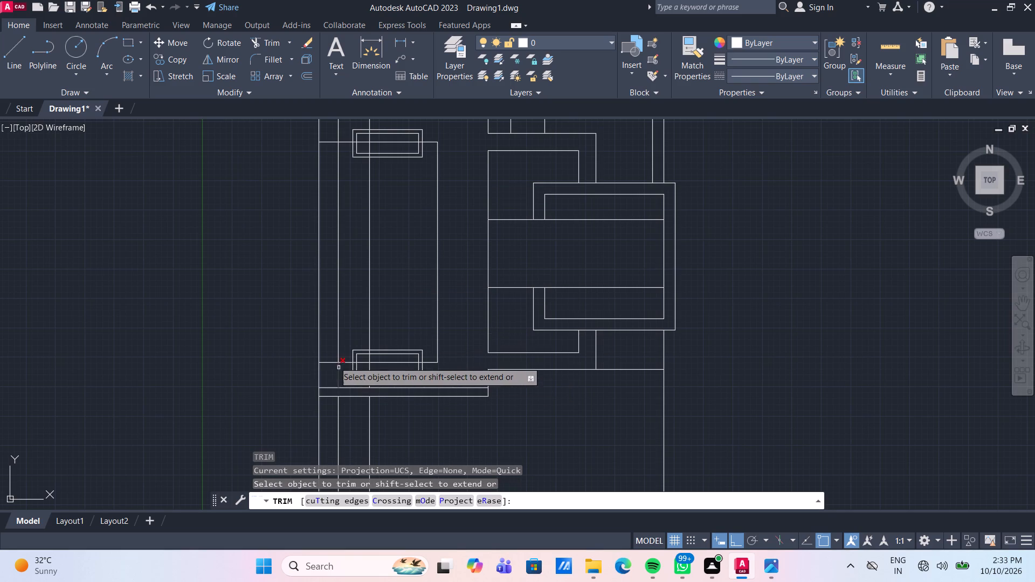
{"action": "left_click", "coordinate": [330, 362]}
{"action": "left_click", "coordinate": [348, 363]}
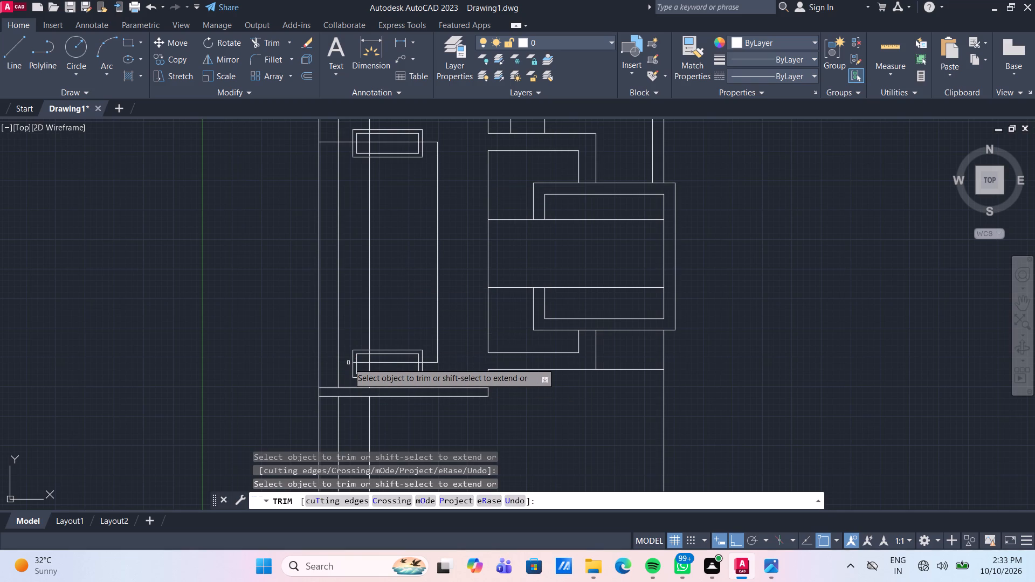
{"action": "left_click", "coordinate": [385, 363]}
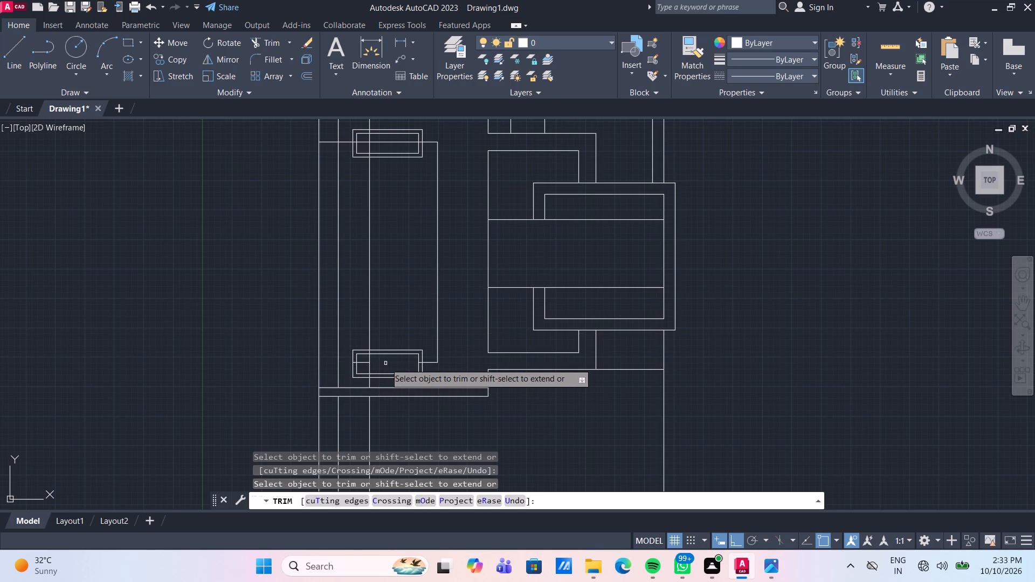
{"action": "scroll", "coordinate": [385, 363], "scroll_direction": "up", "scroll_amount": 1}
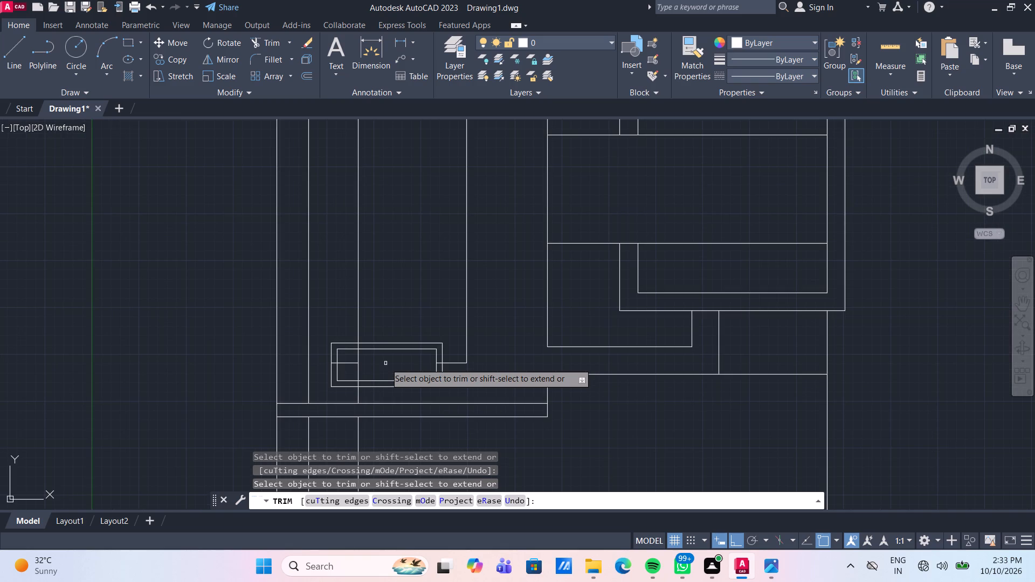
{"action": "scroll", "coordinate": [385, 363], "scroll_direction": "down", "scroll_amount": 1}
{"action": "scroll", "coordinate": [385, 365], "scroll_direction": "up", "scroll_amount": 2}
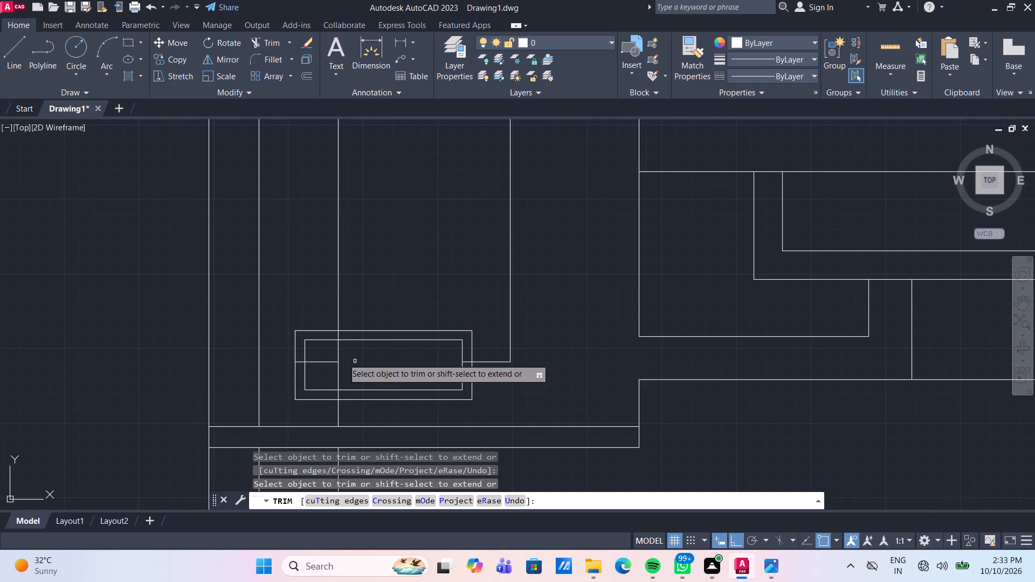
{"action": "left_click", "coordinate": [338, 355]}
{"action": "left_click_drag", "start_coordinate": [338, 369], "coordinate": [338, 374]}
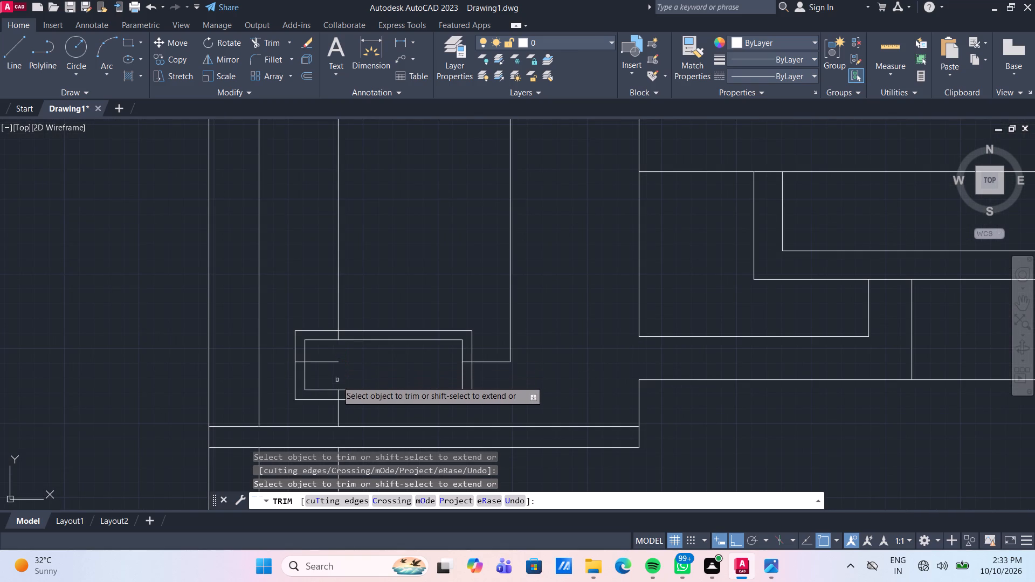
{"action": "left_click", "coordinate": [338, 398]}
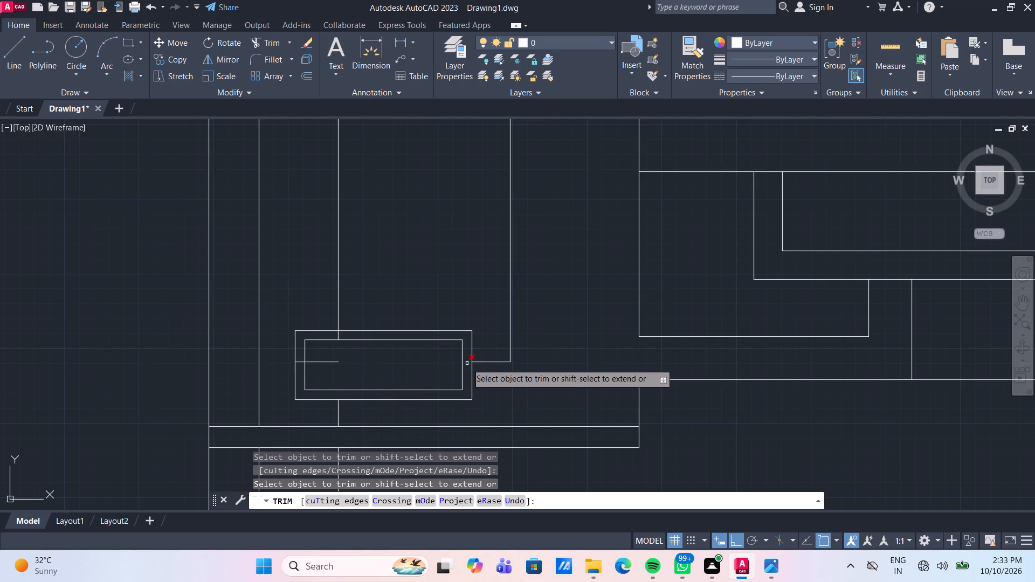
{"action": "left_click", "coordinate": [467, 363]}
{"action": "left_click", "coordinate": [337, 334]}
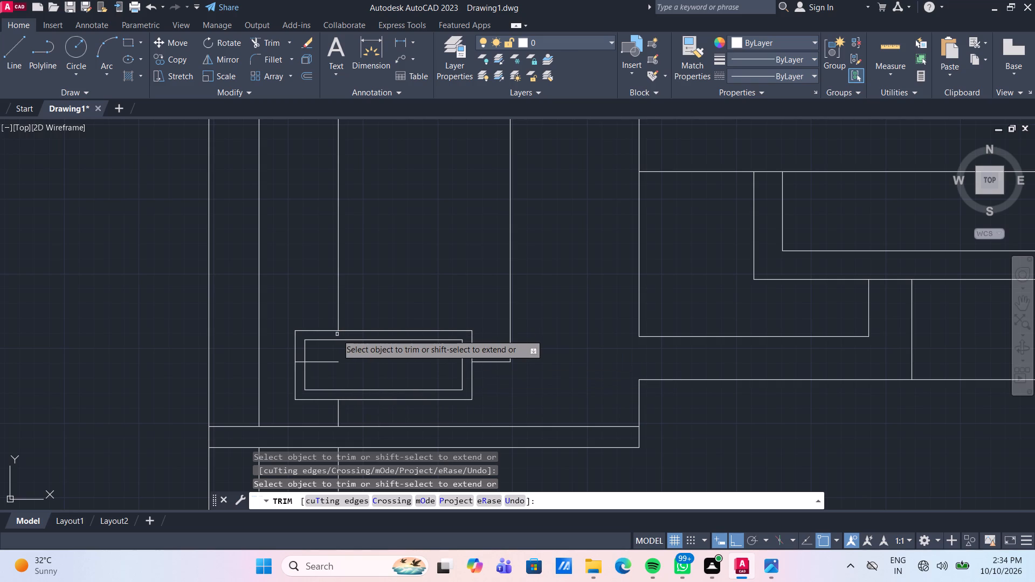
{"action": "left_click", "coordinate": [333, 363]}
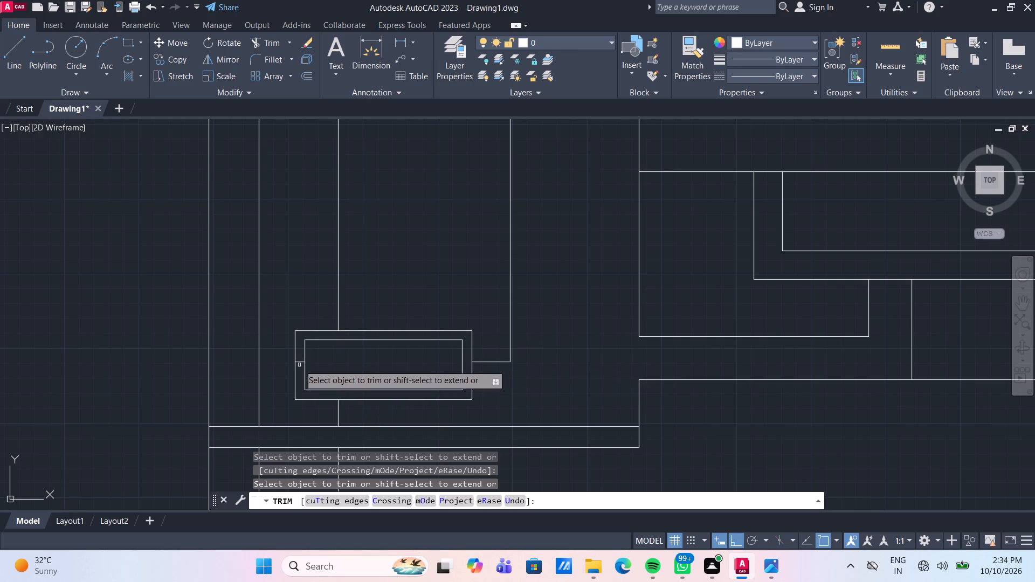
{"action": "left_click", "coordinate": [300, 362]}
{"action": "scroll", "coordinate": [452, 248], "scroll_direction": "down", "scroll_amount": 3}
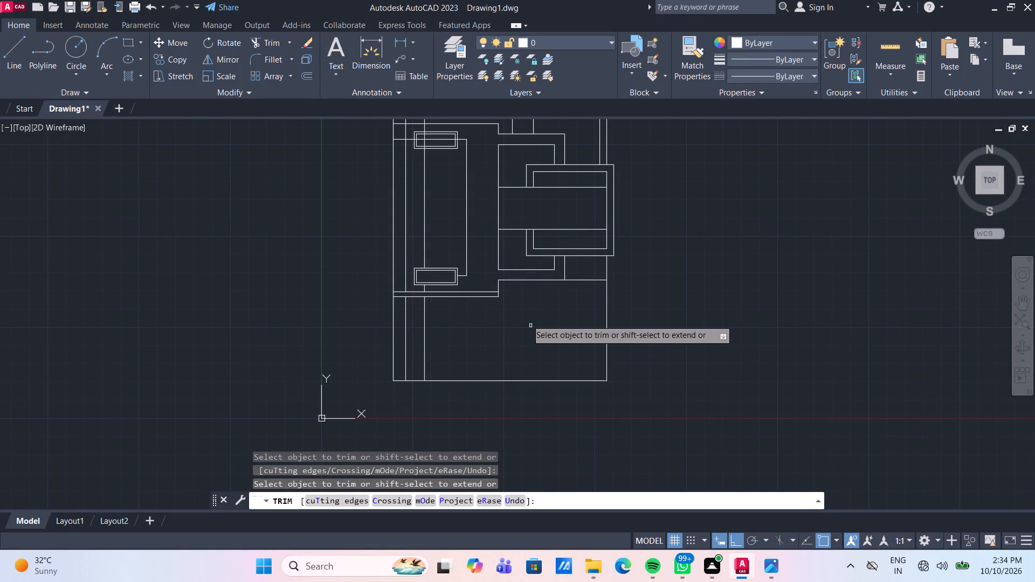
{"action": "scroll", "coordinate": [425, 239], "scroll_direction": "up", "scroll_amount": 2}
{"action": "scroll", "coordinate": [494, 164], "scroll_direction": "down", "scroll_amount": 2}
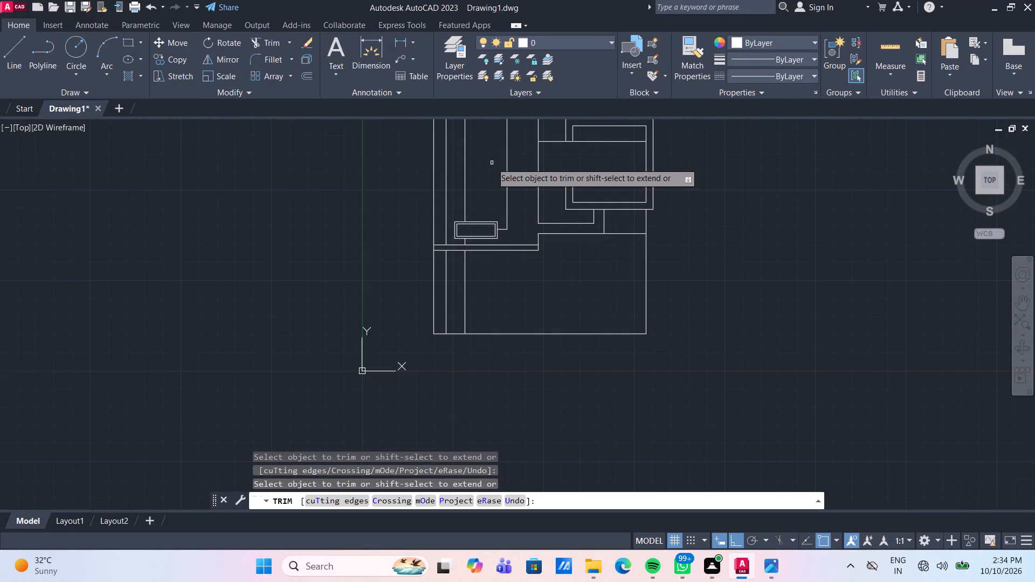
{"action": "scroll", "coordinate": [500, 226], "scroll_direction": "up", "scroll_amount": 2}
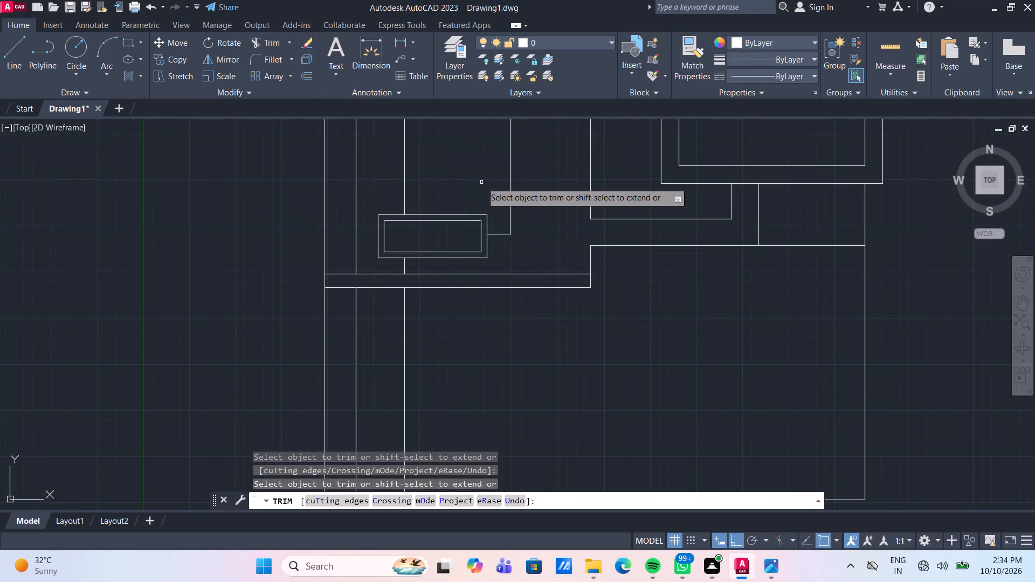
{"action": "middle_click_drag", "start_coordinate": [481, 182], "coordinate": [475, 208]}
{"action": "scroll", "coordinate": [475, 208], "scroll_direction": "down", "scroll_amount": 1}
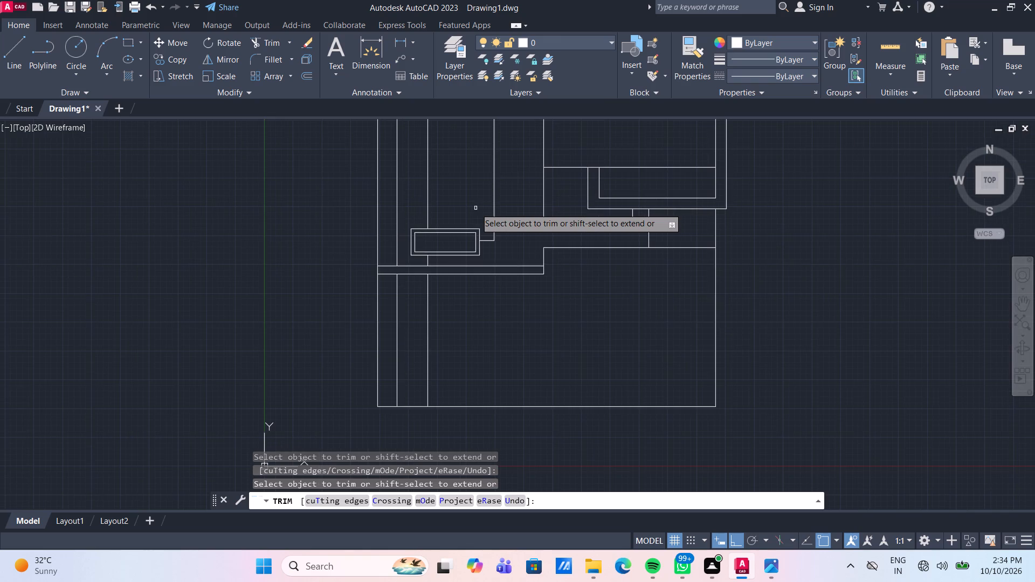
{"action": "scroll", "coordinate": [475, 208], "scroll_direction": "down", "scroll_amount": 2}
{"action": "middle_click_drag", "start_coordinate": [476, 171], "coordinate": [467, 205]}
{"action": "scroll", "coordinate": [463, 246], "scroll_direction": "up", "scroll_amount": 2}
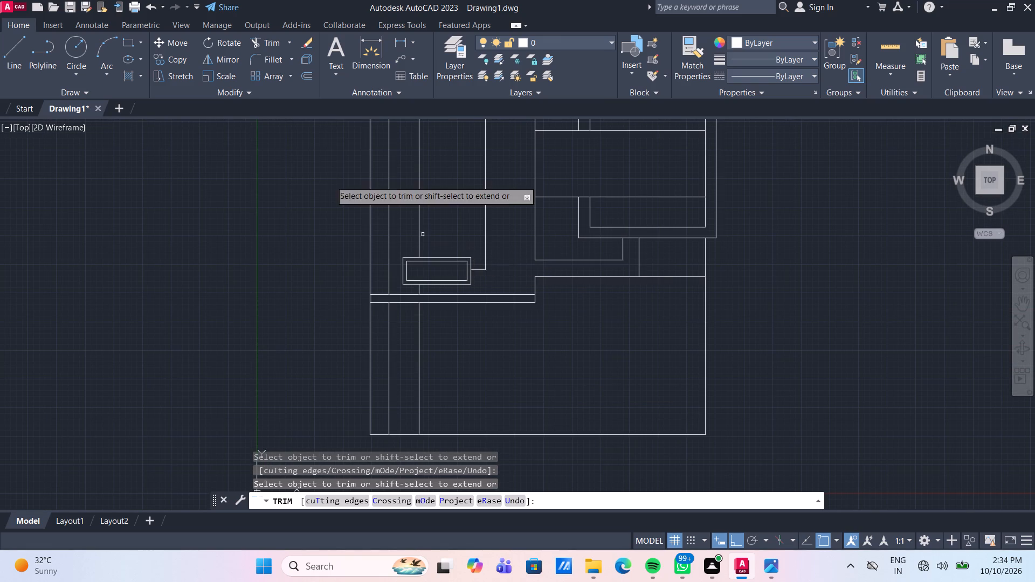
{"action": "key", "text": "Escape"}
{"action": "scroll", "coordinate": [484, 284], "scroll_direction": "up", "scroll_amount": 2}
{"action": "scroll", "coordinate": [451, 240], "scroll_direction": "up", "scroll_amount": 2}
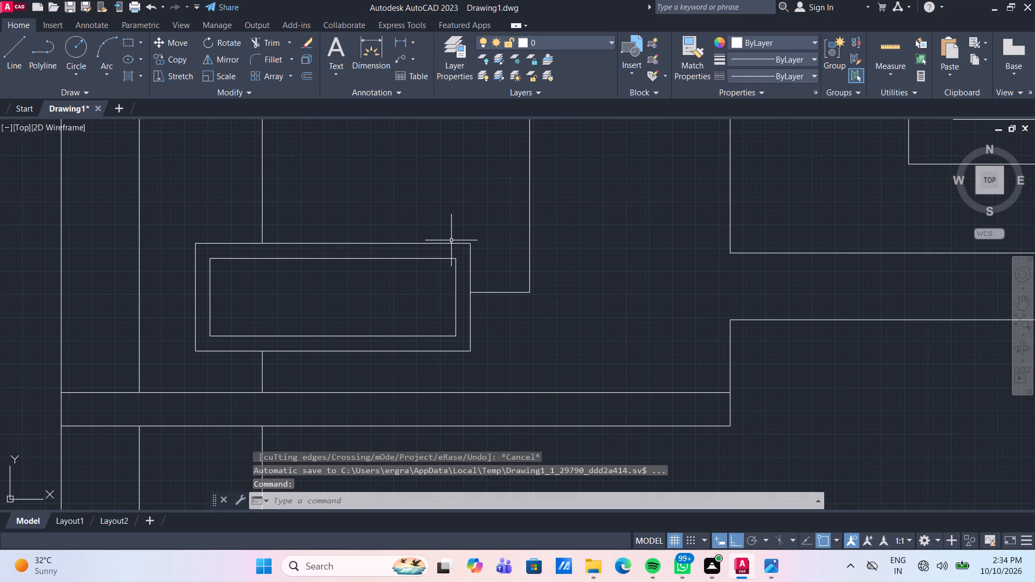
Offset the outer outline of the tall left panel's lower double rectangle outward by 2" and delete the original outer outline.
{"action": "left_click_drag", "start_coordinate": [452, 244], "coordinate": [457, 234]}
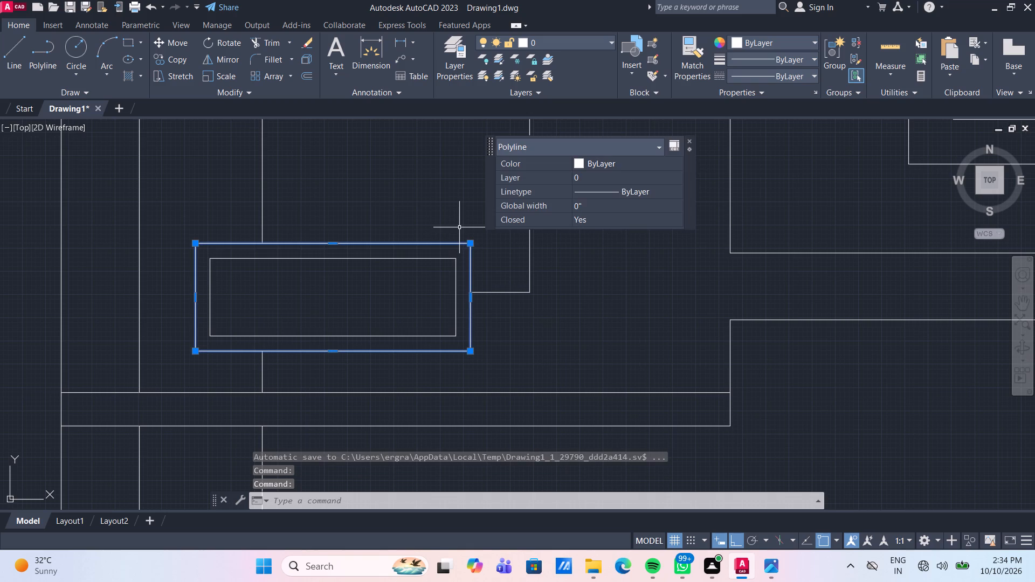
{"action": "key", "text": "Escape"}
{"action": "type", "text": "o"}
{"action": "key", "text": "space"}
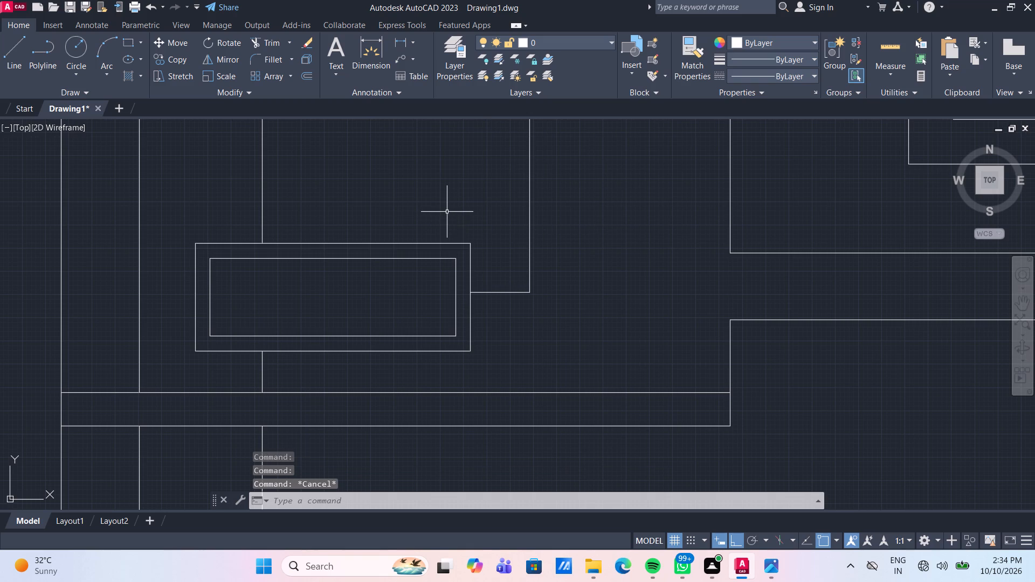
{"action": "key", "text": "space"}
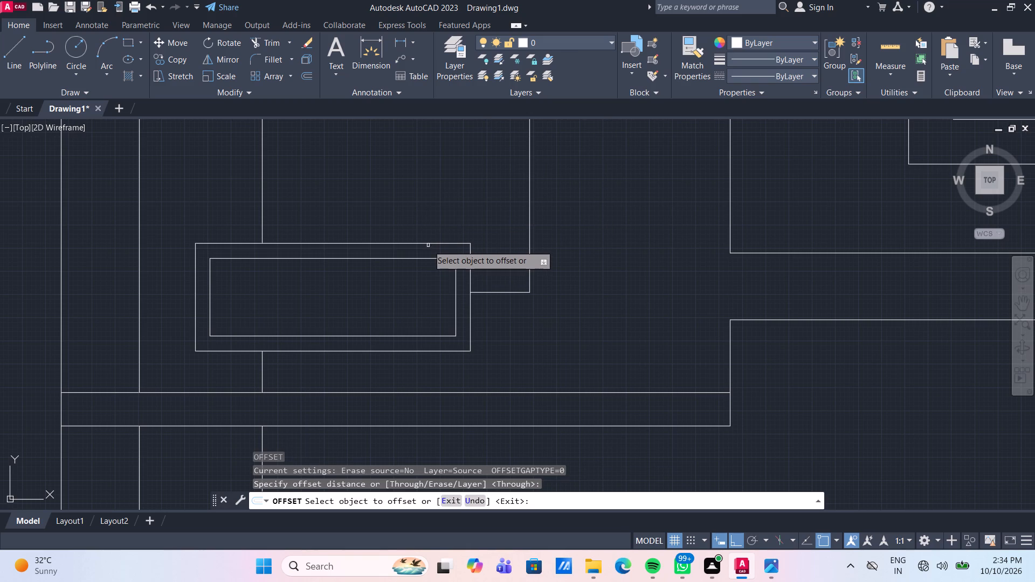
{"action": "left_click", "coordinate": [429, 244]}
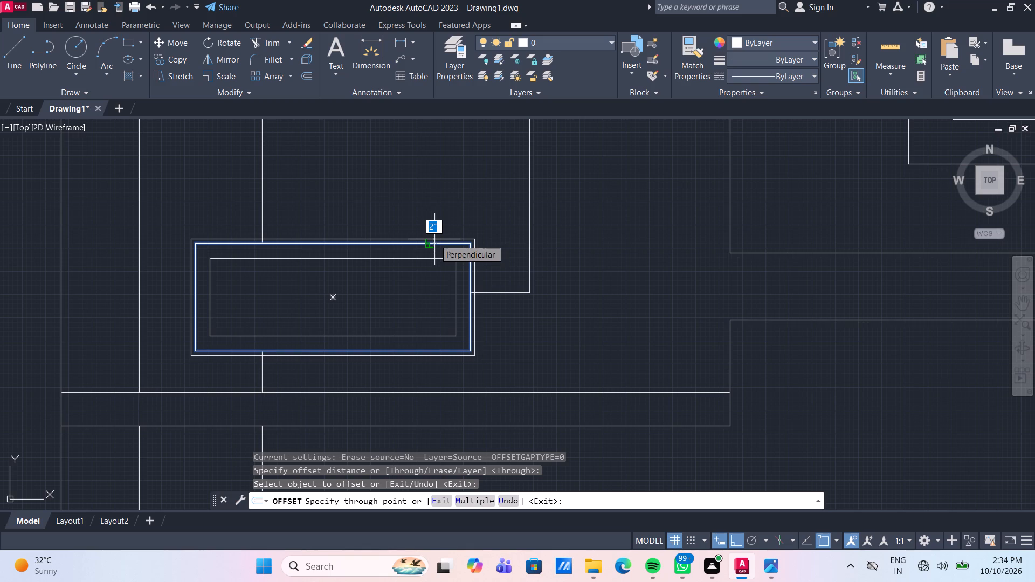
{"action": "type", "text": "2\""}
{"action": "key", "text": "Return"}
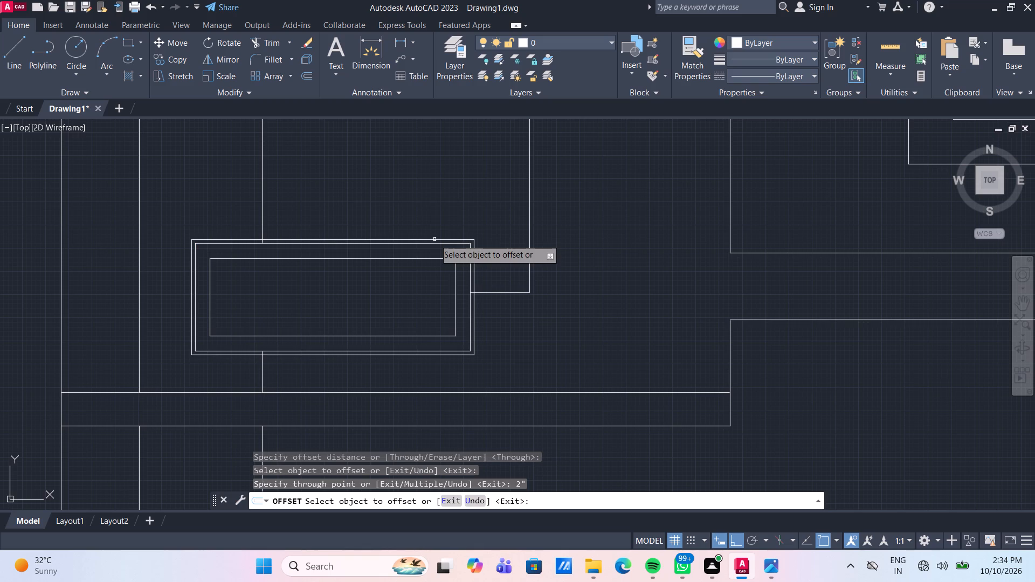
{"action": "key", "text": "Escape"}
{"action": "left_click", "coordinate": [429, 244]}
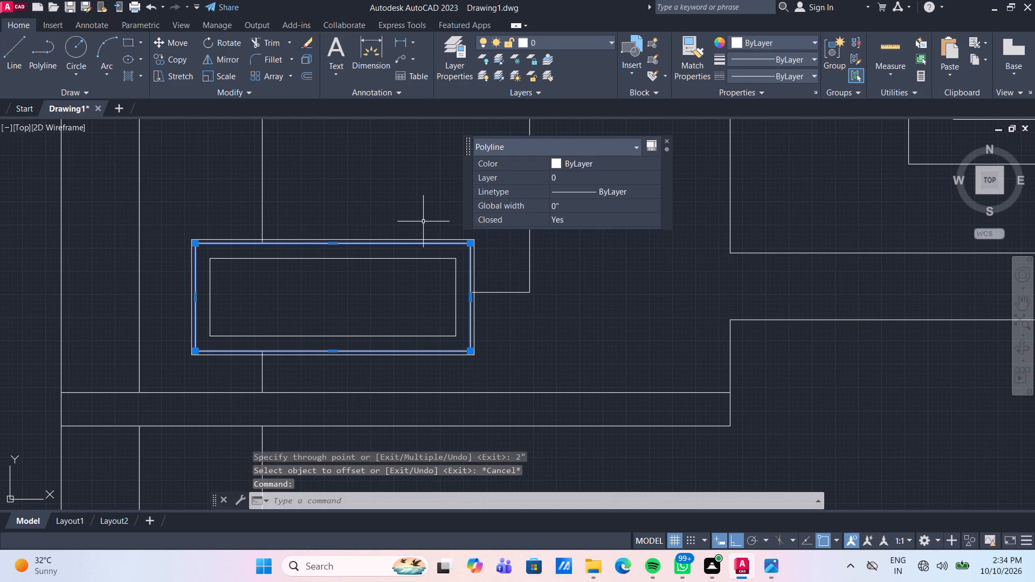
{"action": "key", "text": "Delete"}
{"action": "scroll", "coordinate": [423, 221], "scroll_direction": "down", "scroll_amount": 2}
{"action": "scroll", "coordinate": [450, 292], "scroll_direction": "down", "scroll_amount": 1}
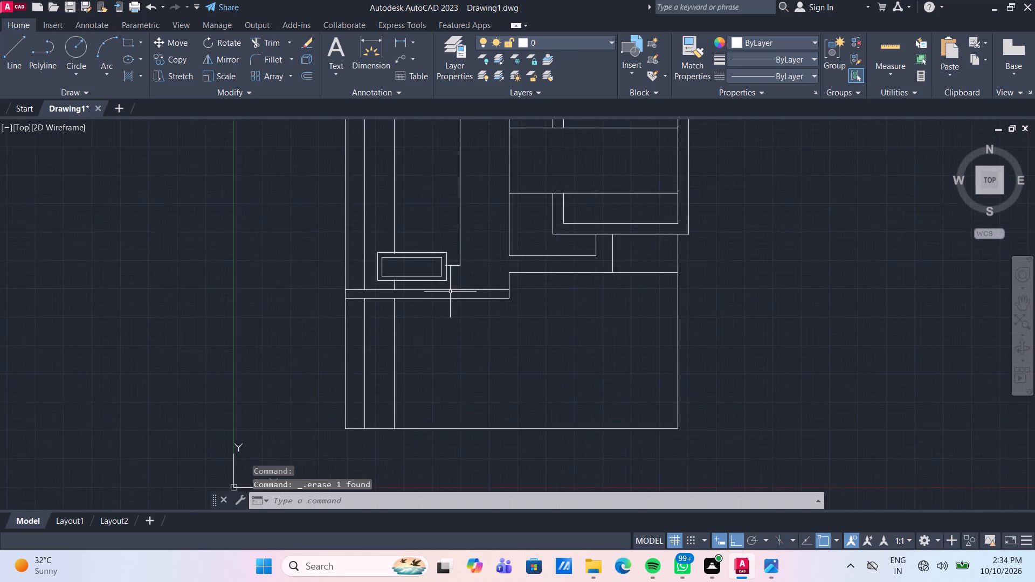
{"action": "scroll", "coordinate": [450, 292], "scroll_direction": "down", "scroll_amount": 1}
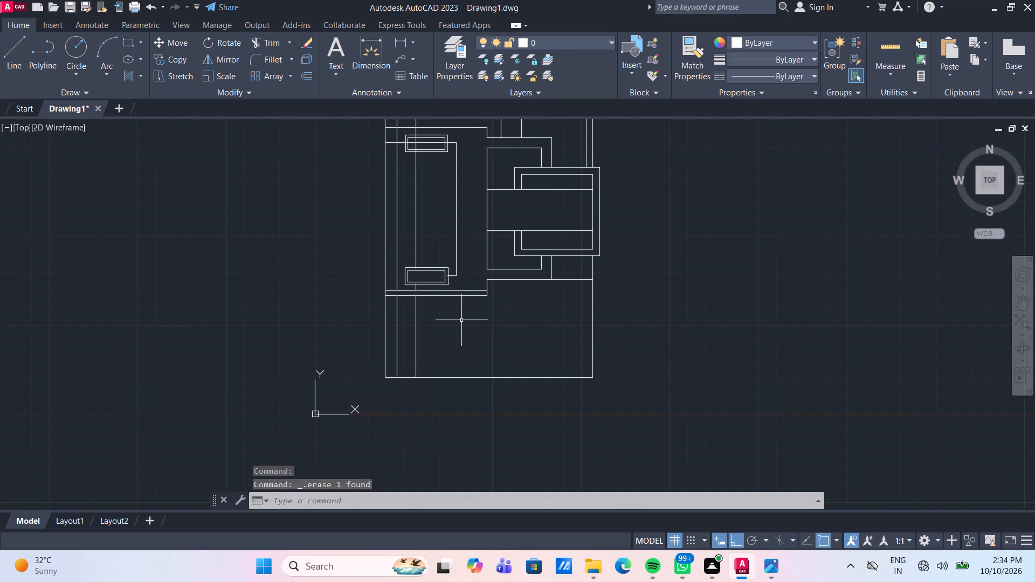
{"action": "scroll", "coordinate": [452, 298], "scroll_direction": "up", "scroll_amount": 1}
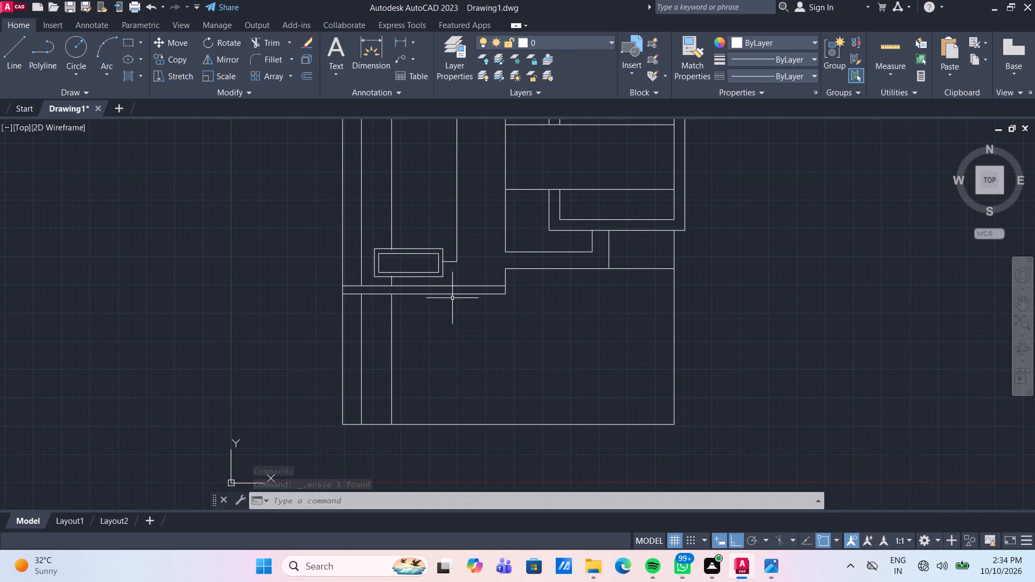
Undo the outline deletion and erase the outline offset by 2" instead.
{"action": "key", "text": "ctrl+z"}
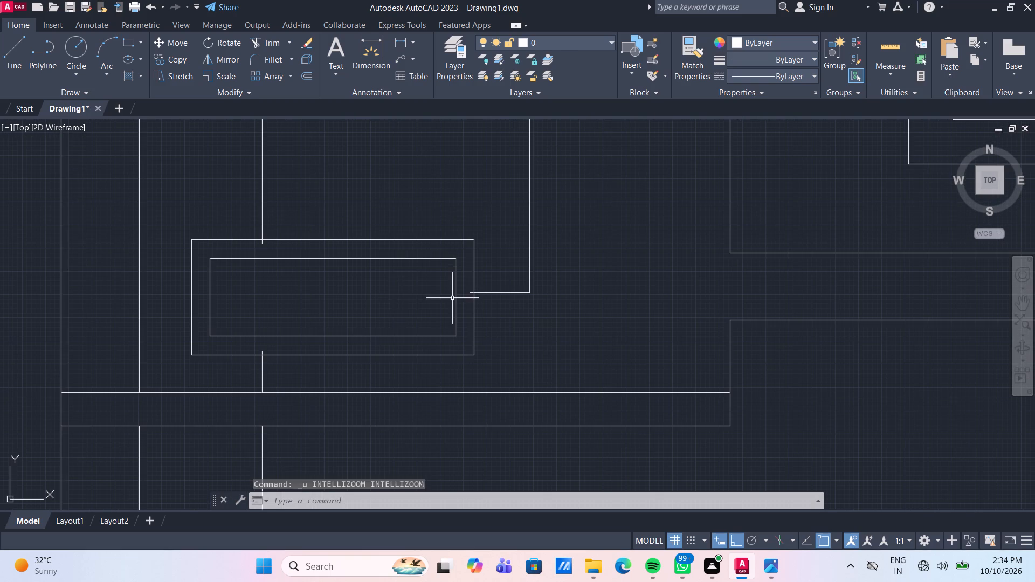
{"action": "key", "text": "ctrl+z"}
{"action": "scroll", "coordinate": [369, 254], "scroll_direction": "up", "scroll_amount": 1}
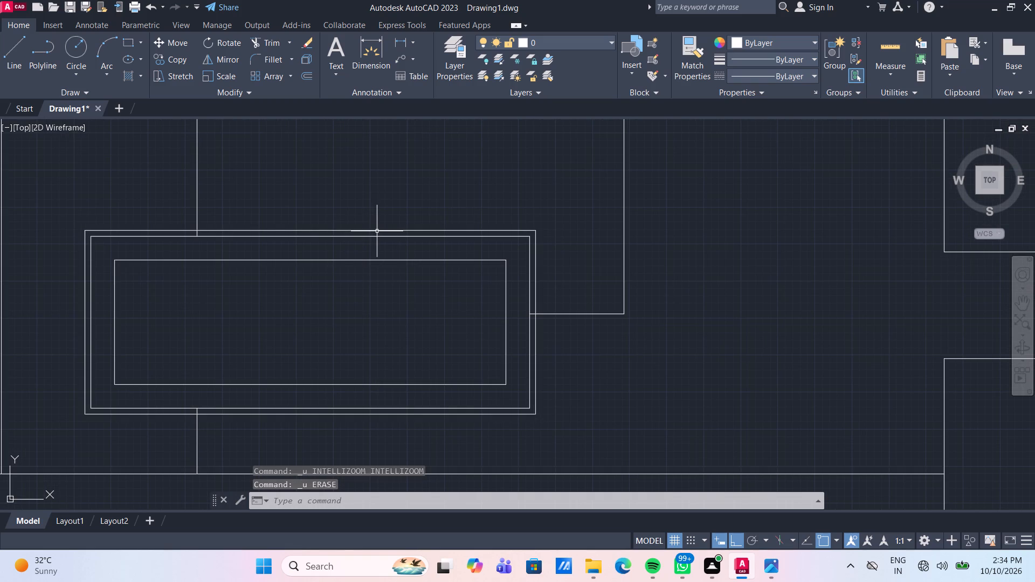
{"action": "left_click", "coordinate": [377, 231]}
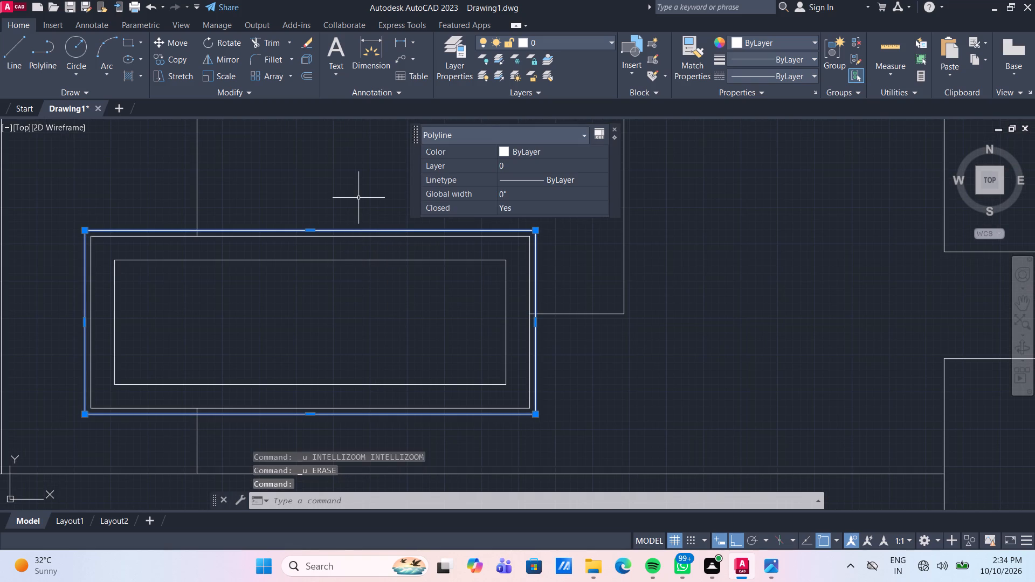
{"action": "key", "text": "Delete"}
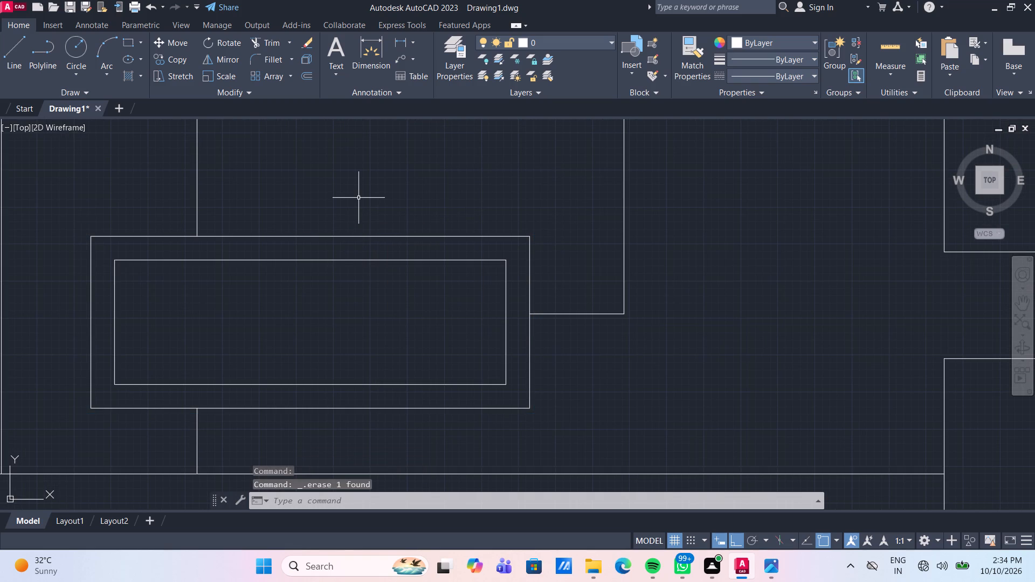
Offset the outer outline of the lower double rectangle outward by 1" and delete the original outer outline.
{"action": "type", "text": "o"}
{"action": "key", "text": "space"}
{"action": "key", "text": "space"}
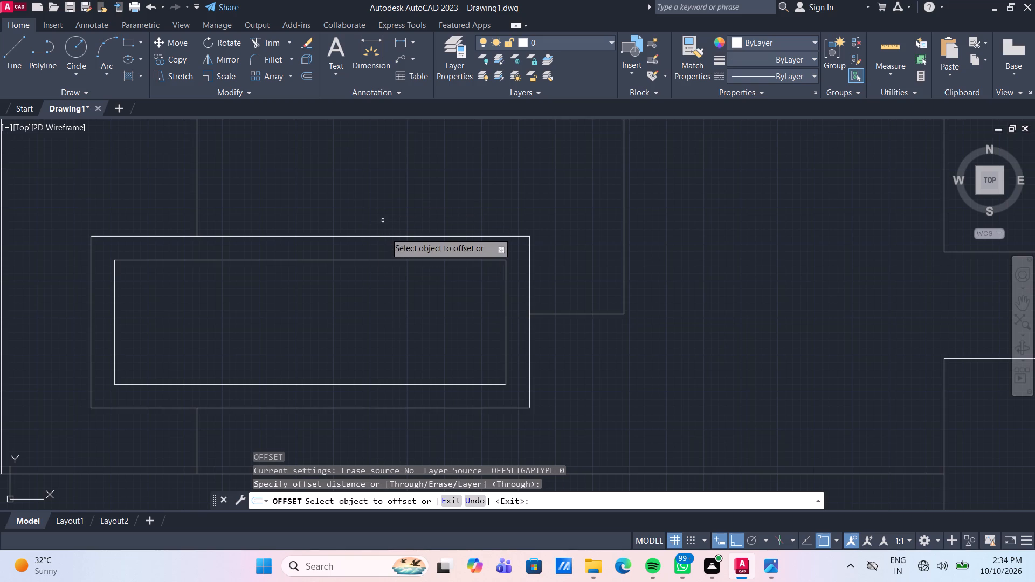
{"action": "left_click", "coordinate": [389, 236]}
{"action": "type", "text": "1\""}
{"action": "key", "text": "Return"}
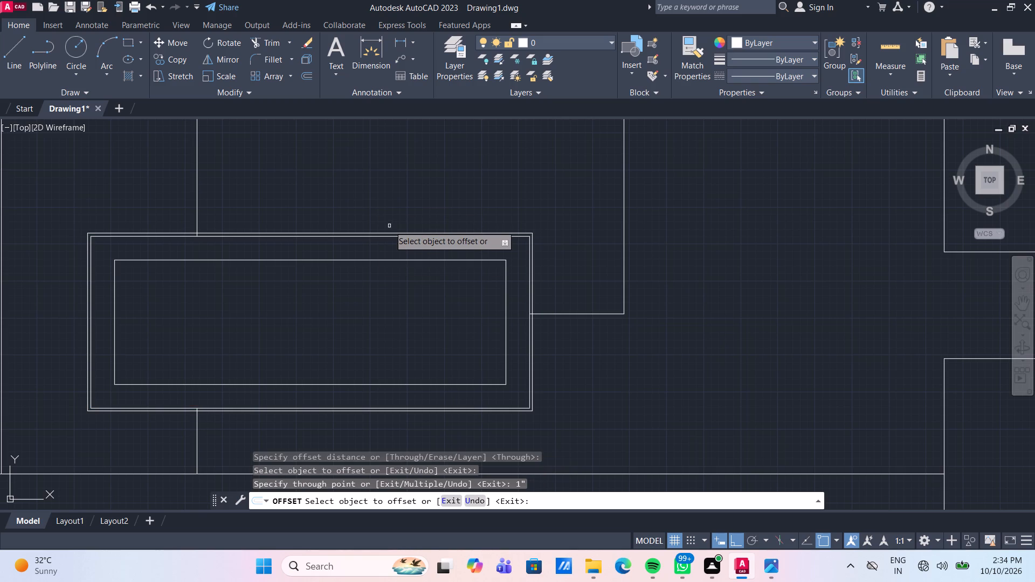
{"action": "key", "text": "Escape"}
{"action": "left_click", "coordinate": [391, 237]}
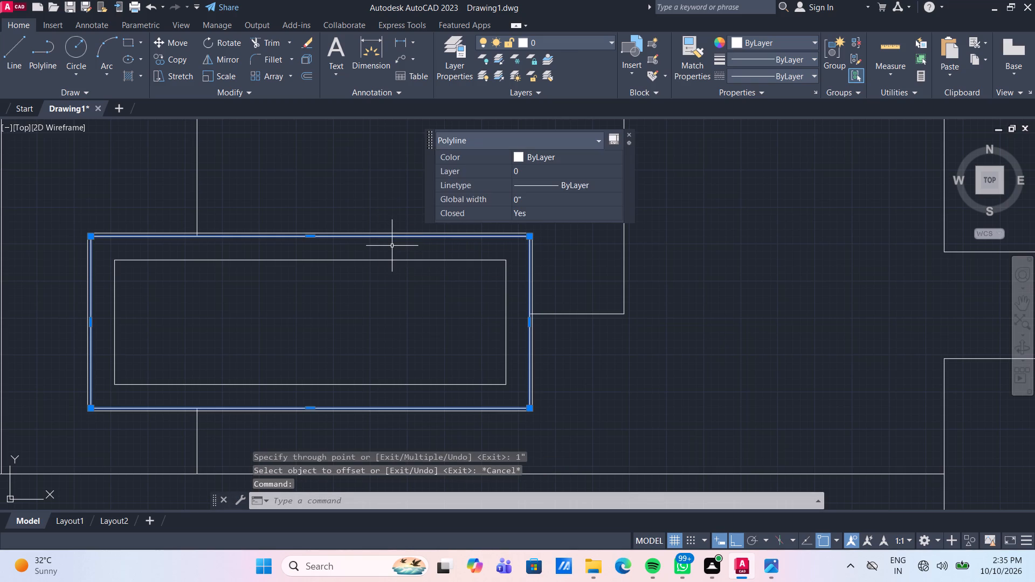
{"action": "key", "text": "Delete"}
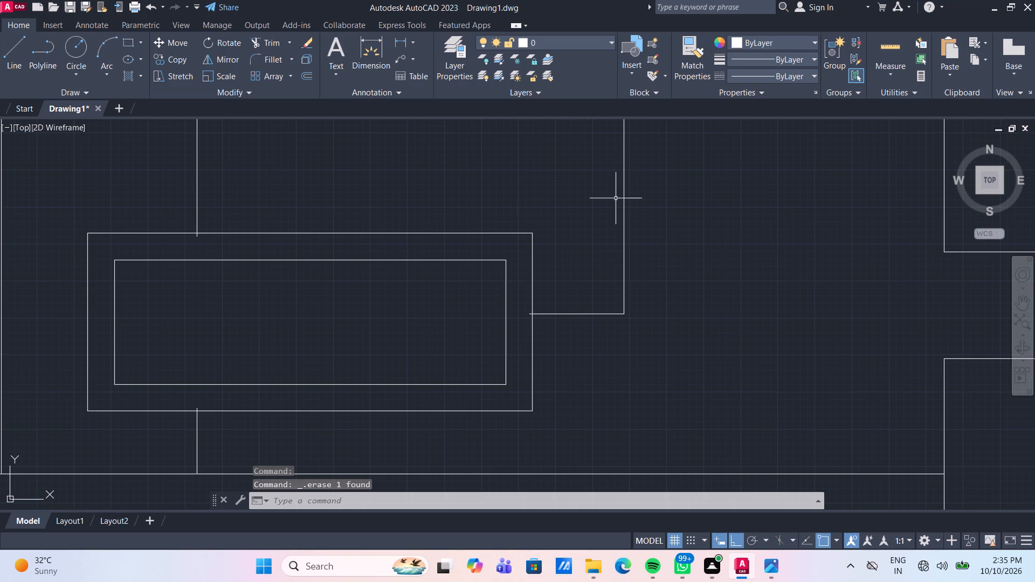
{"action": "left_click", "coordinate": [887, 54]}
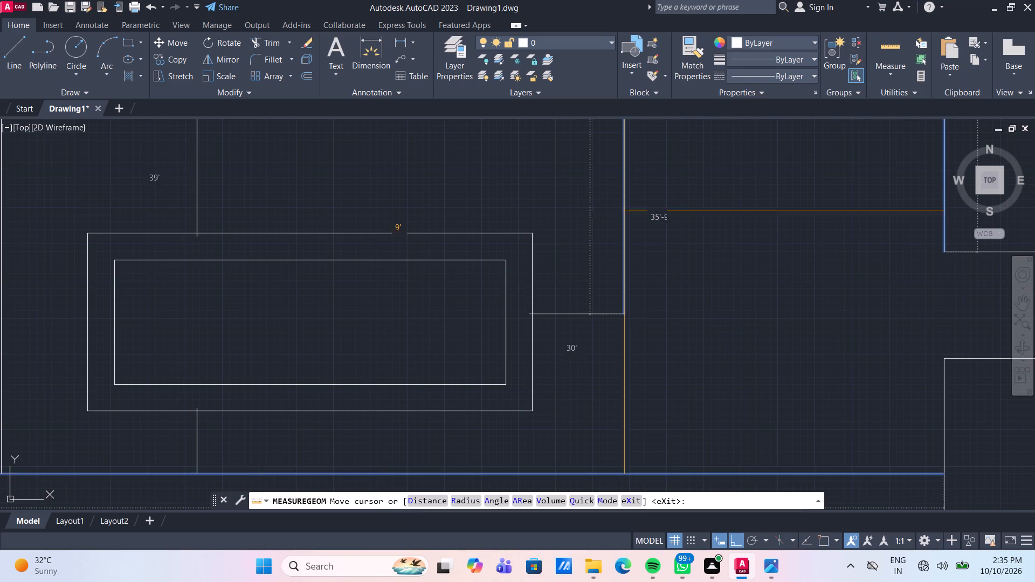
{"action": "key", "text": "Escape"}
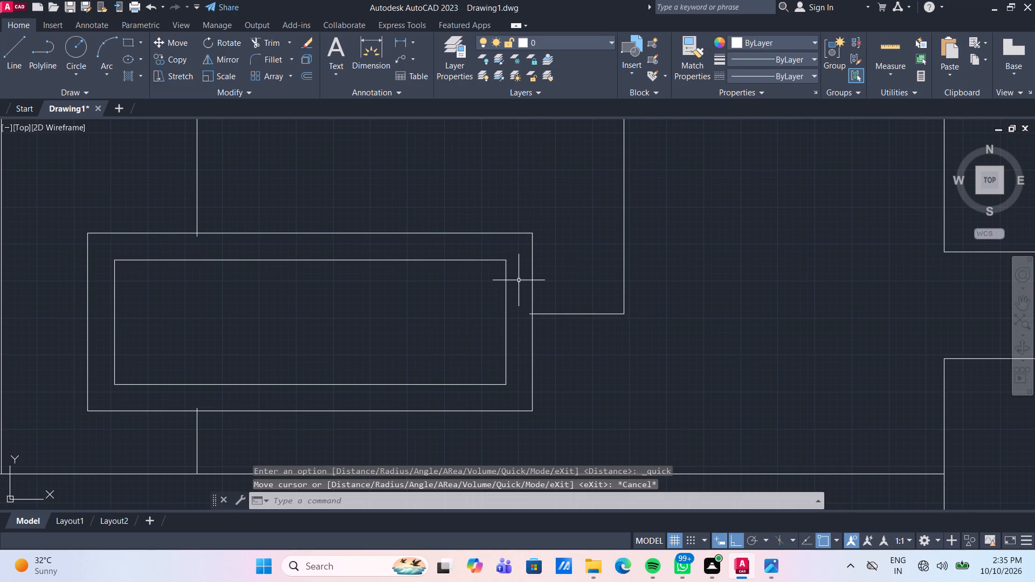
Trim the short ends of the panel edge and the vertical line that protrude inside the lower double rectangle's outer outline.
{"action": "key", "text": "t"}
{"action": "key", "text": "r"}
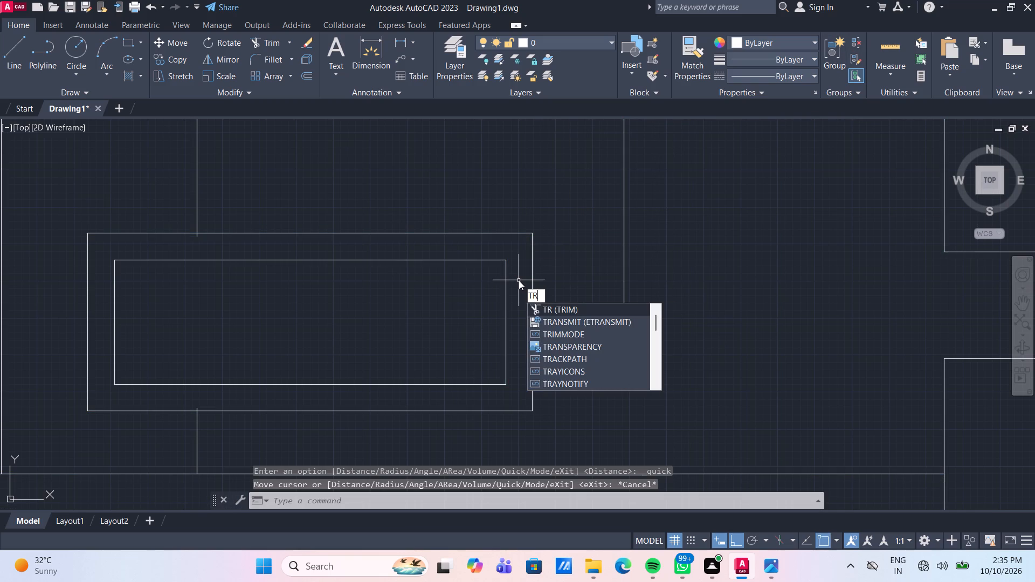
{"action": "key", "text": "space"}
{"action": "left_click", "coordinate": [529, 316]}
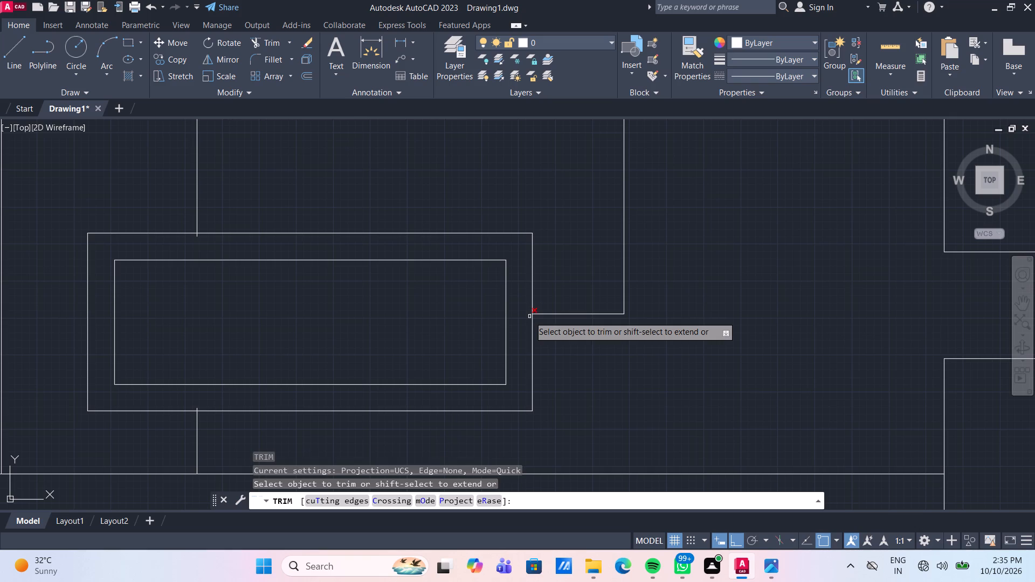
{"action": "left_click", "coordinate": [197, 407]}
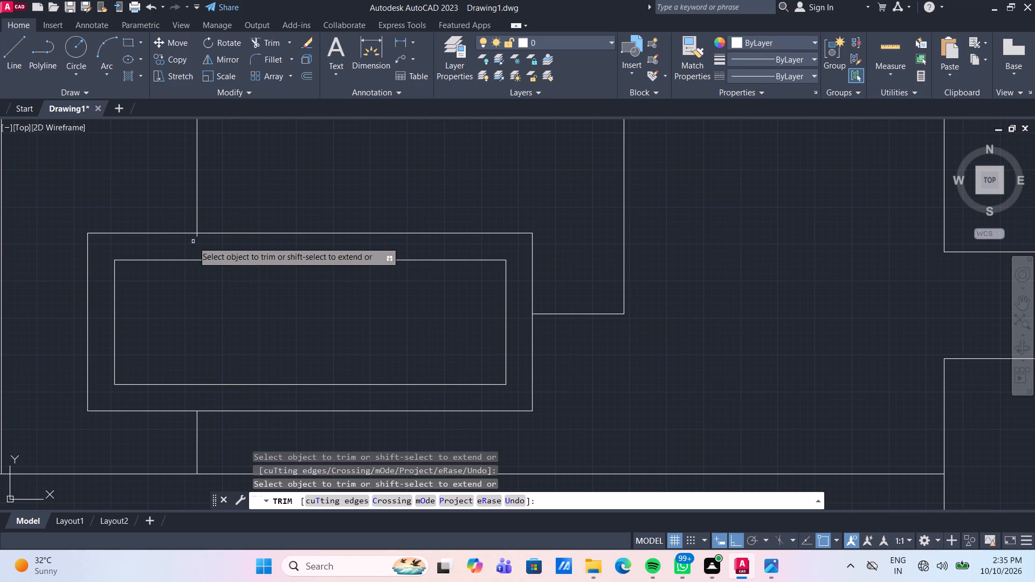
{"action": "left_click", "coordinate": [196, 239]}
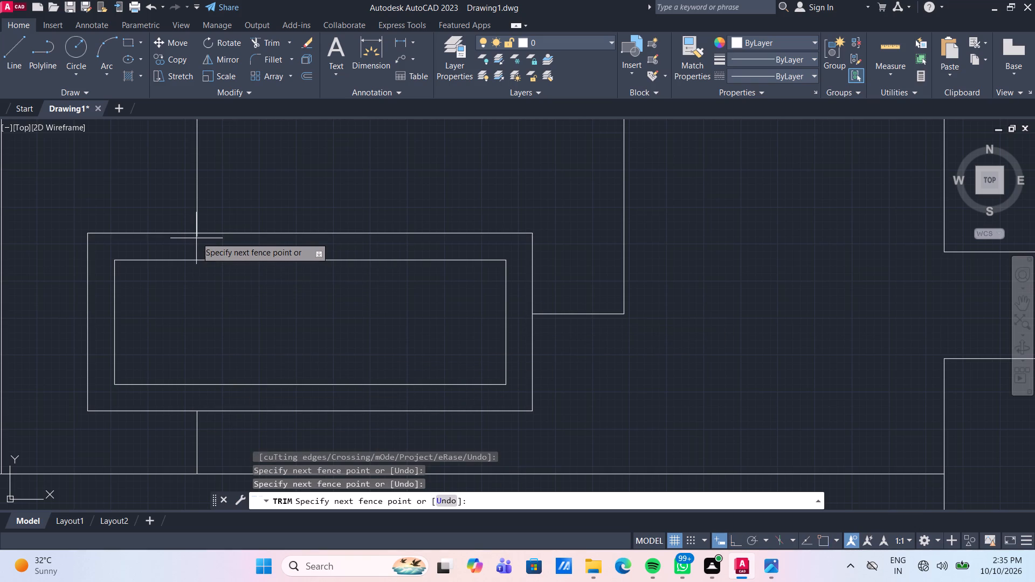
{"action": "left_click", "coordinate": [196, 236]}
{"action": "scroll", "coordinate": [202, 241], "scroll_direction": "up", "scroll_amount": 2}
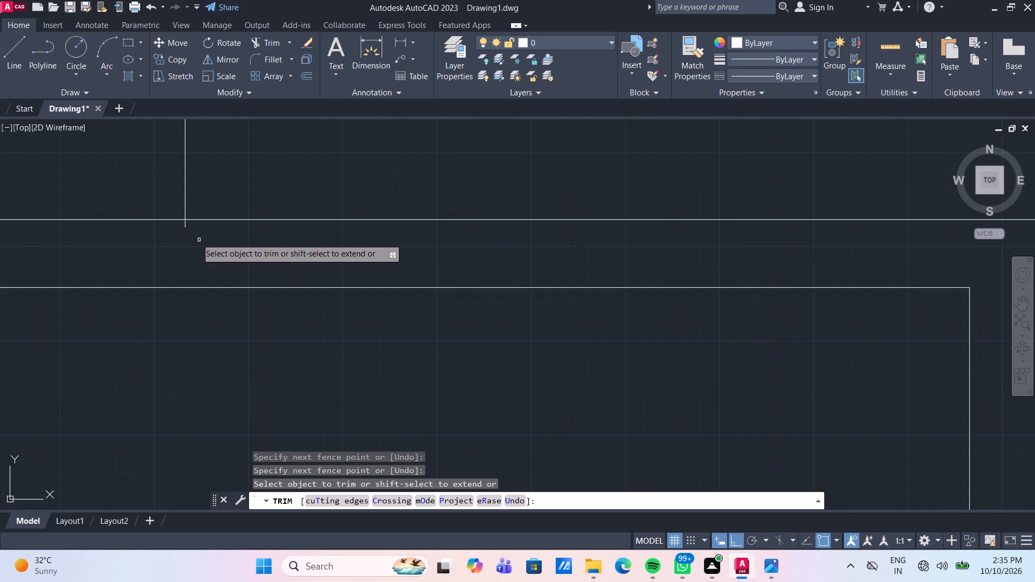
{"action": "left_click", "coordinate": [185, 225]}
Replace the outer outline of the tall panel's upper double rectangle with a 9" outward offset of its inner rectangle.
{"action": "scroll", "coordinate": [185, 225], "scroll_direction": "down", "scroll_amount": 4}
{"action": "scroll", "coordinate": [260, 248], "scroll_direction": "down", "scroll_amount": 3}
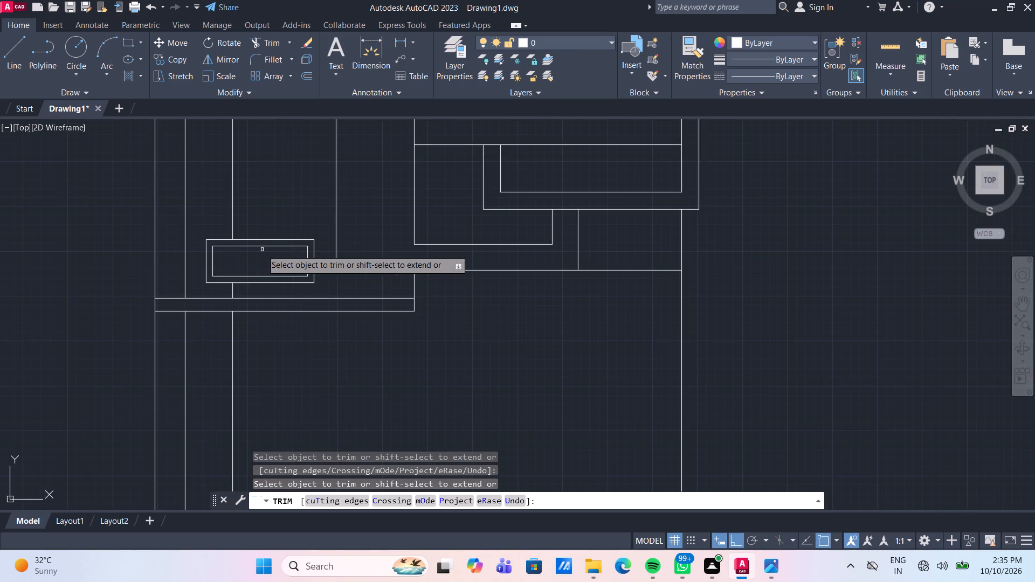
{"action": "middle_click_drag", "start_coordinate": [282, 172], "coordinate": [323, 336]}
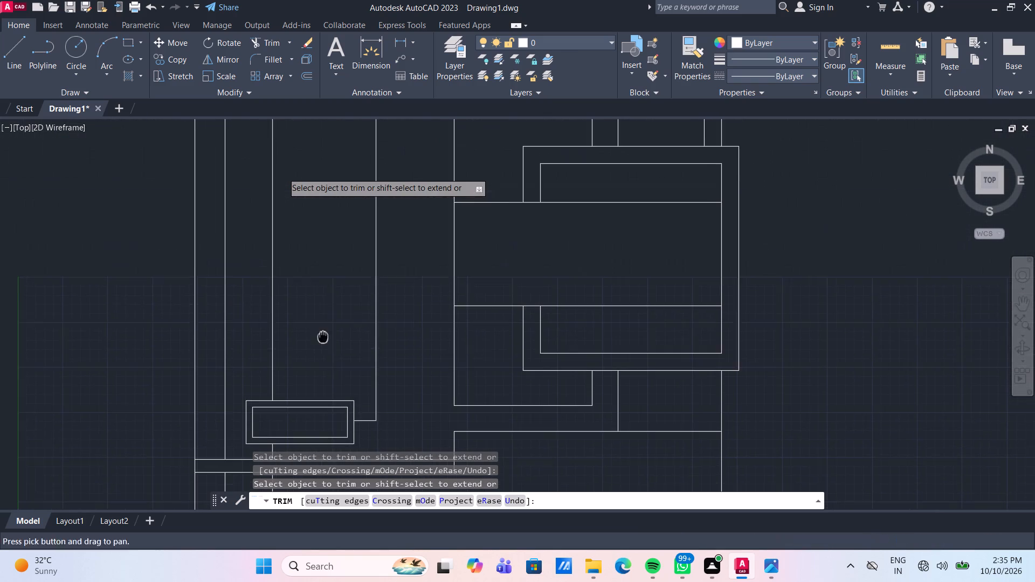
{"action": "middle_click_drag", "start_coordinate": [340, 205], "coordinate": [330, 328]}
{"action": "scroll", "coordinate": [318, 257], "scroll_direction": "up", "scroll_amount": 1}
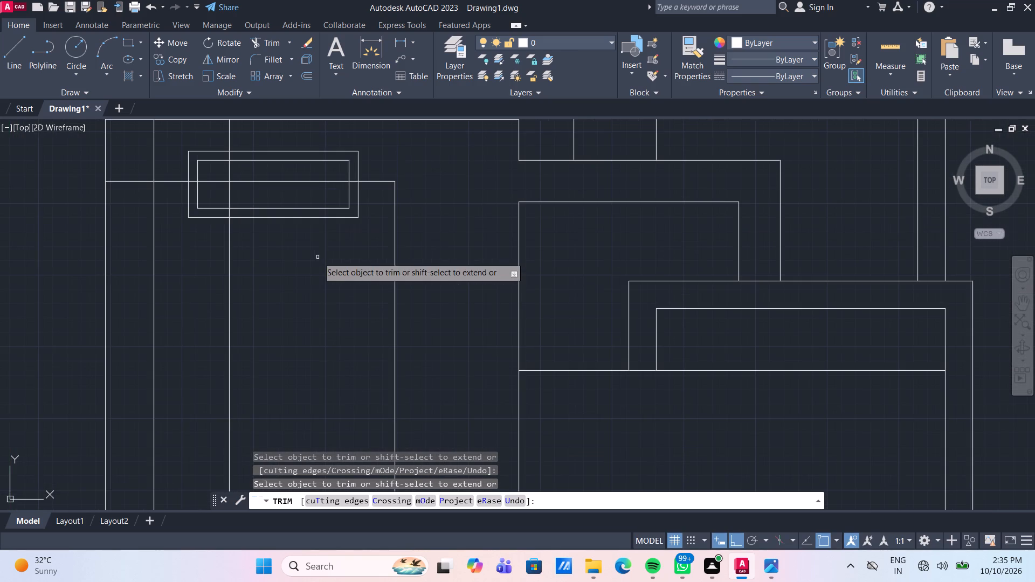
{"action": "middle_click_drag", "start_coordinate": [323, 257], "coordinate": [321, 285]}
{"action": "key", "text": "Escape"}
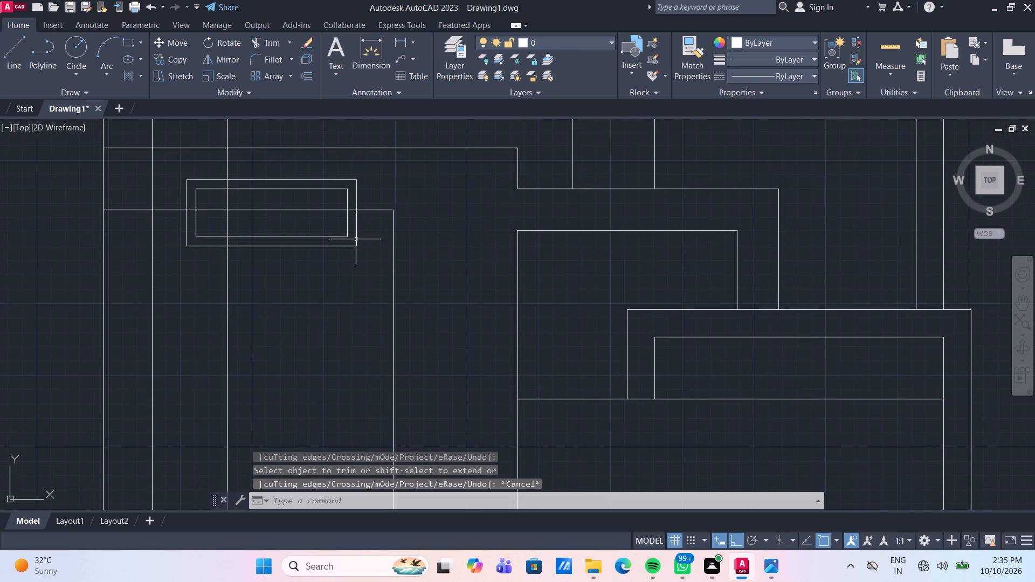
{"action": "left_click", "coordinate": [356, 239]}
{"action": "key", "text": "Delete"}
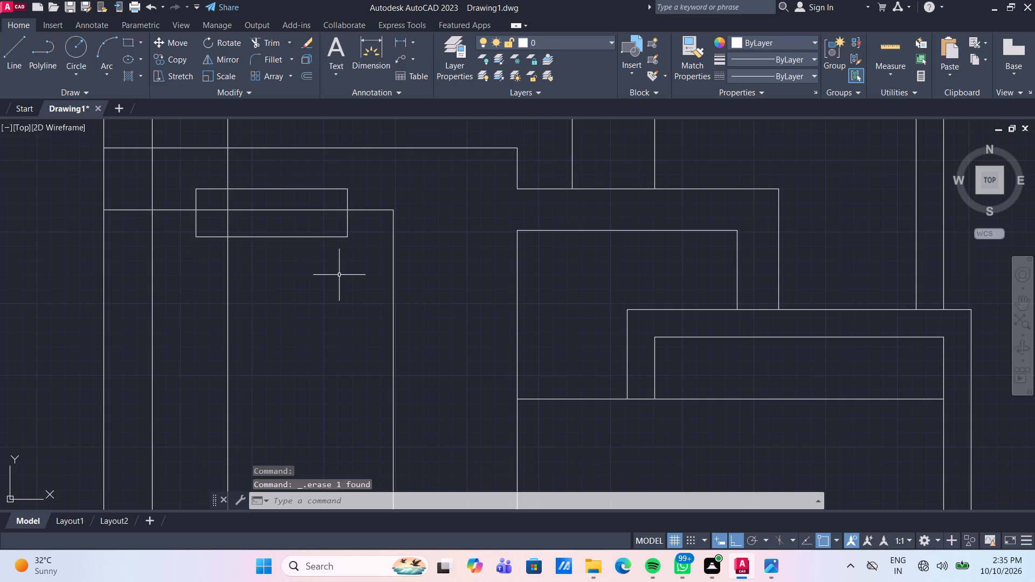
{"action": "type", "text": "o"}
{"action": "key", "text": "space"}
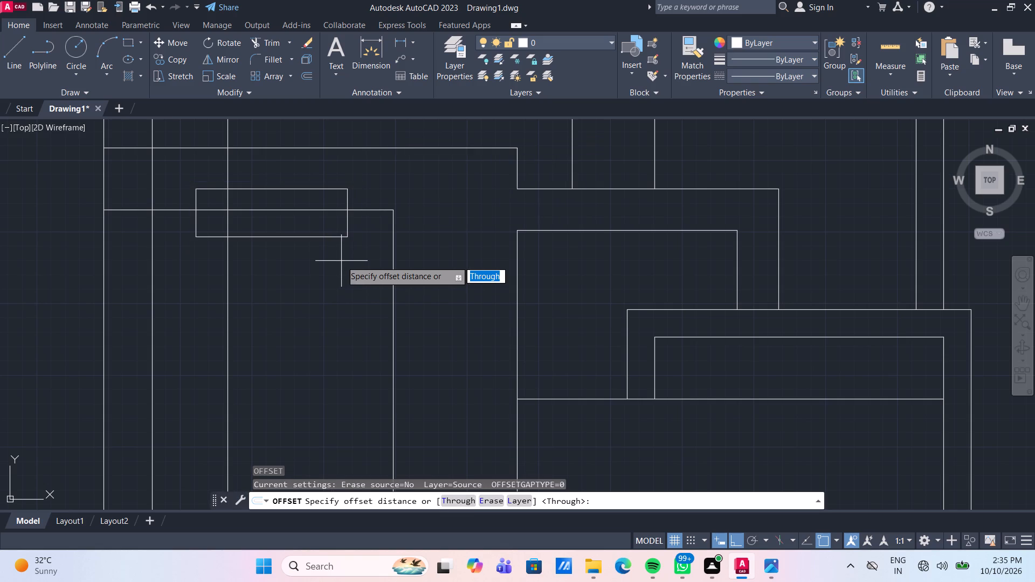
{"action": "key", "text": "space"}
{"action": "left_click_drag", "start_coordinate": [337, 238], "coordinate": [337, 245]}
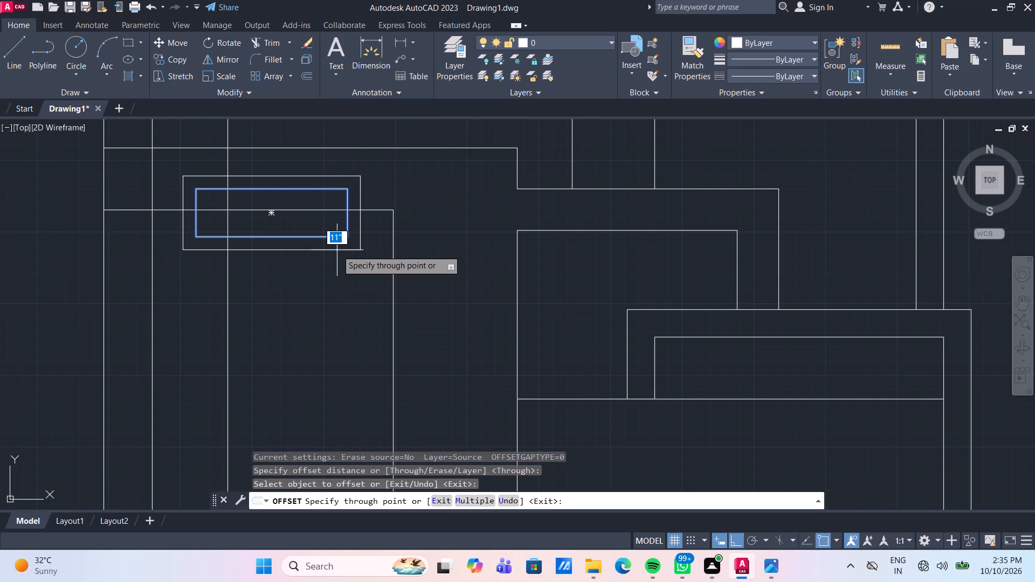
{"action": "type", "text": "9\""}
{"action": "key", "text": "space"}
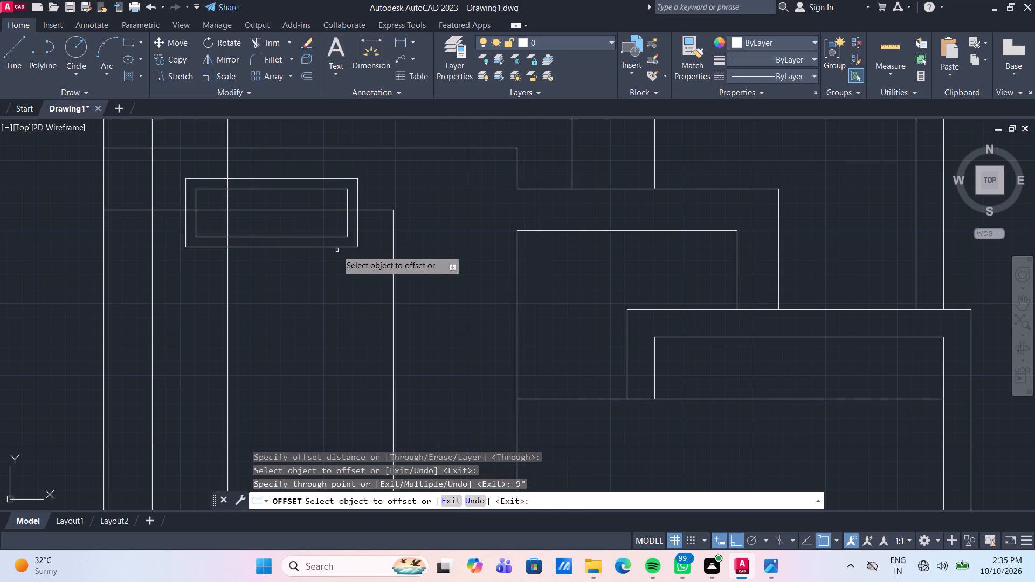
{"action": "key", "text": "Escape"}
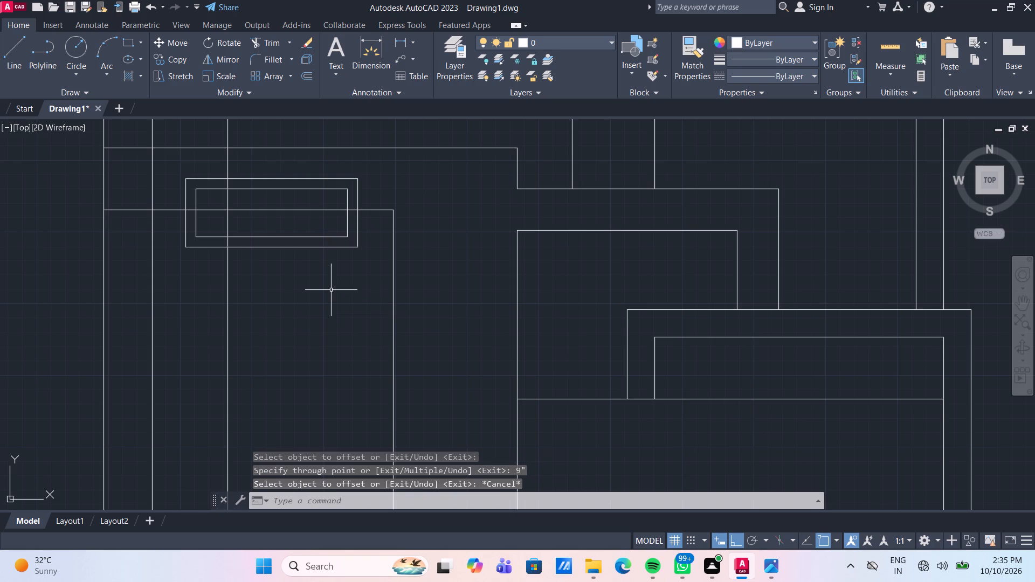
Trim the panel's top edge and the vertical line where they cross between the two outlines of the upper double rectangle.
{"action": "type", "text": "tr"}
{"action": "key", "text": "space"}
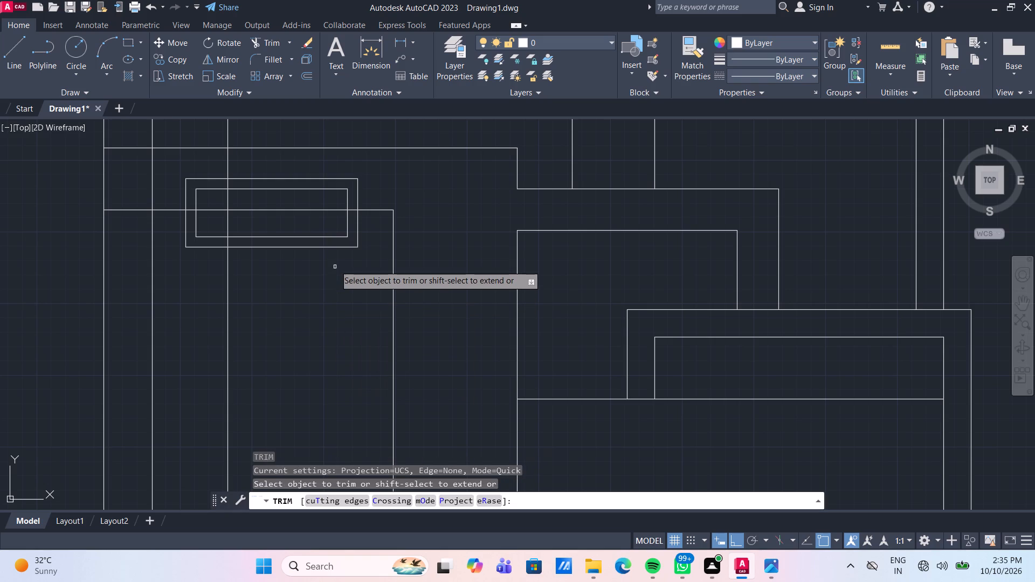
{"action": "left_click", "coordinate": [353, 210]}
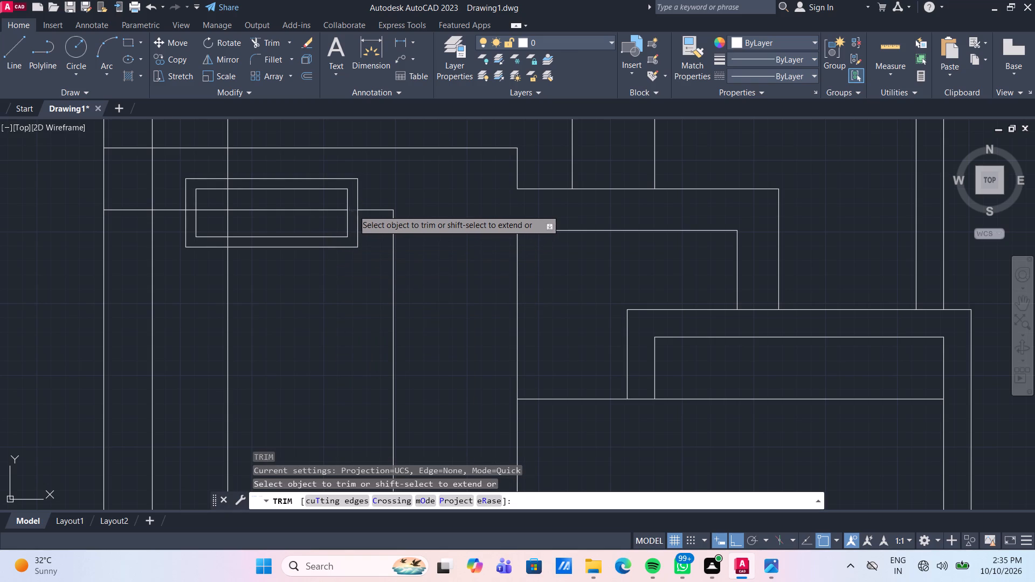
{"action": "left_click", "coordinate": [227, 244]}
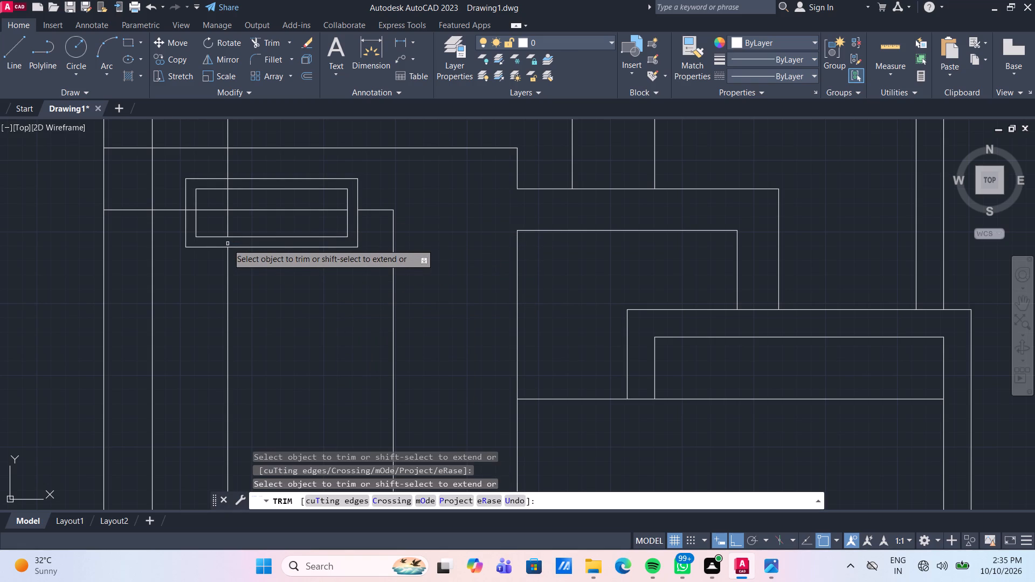
{"action": "left_click", "coordinate": [190, 211]}
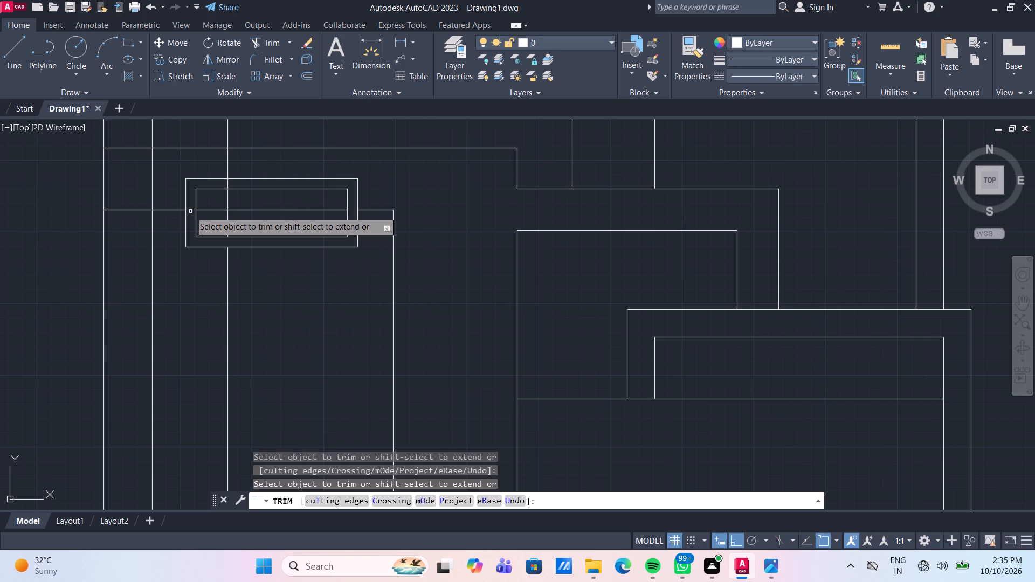
{"action": "left_click", "coordinate": [229, 182]}
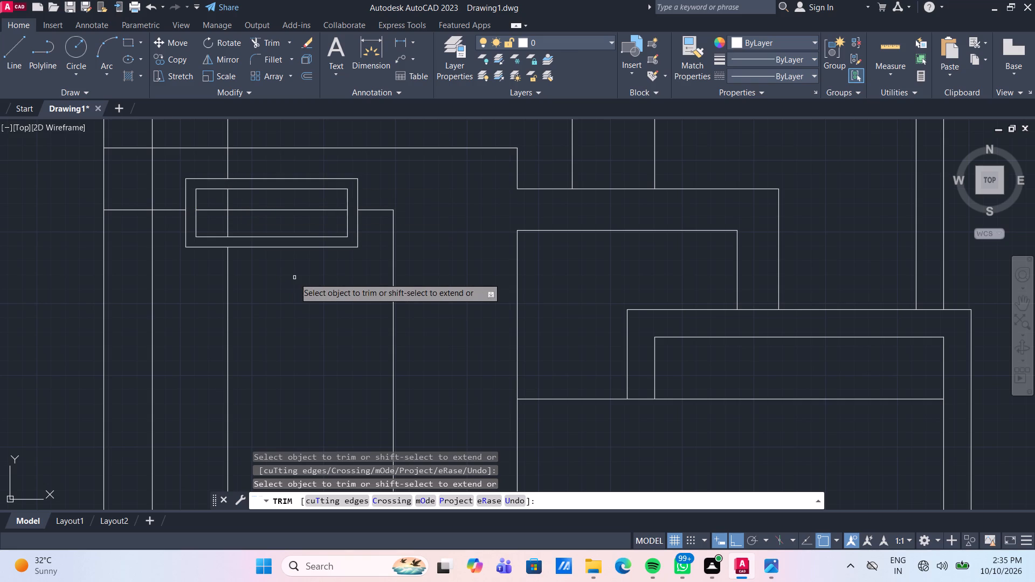
Trim the slab line and the panel's top line out of the wall strips to the left of the upper double rectangle.
{"action": "left_click", "coordinate": [205, 148]}
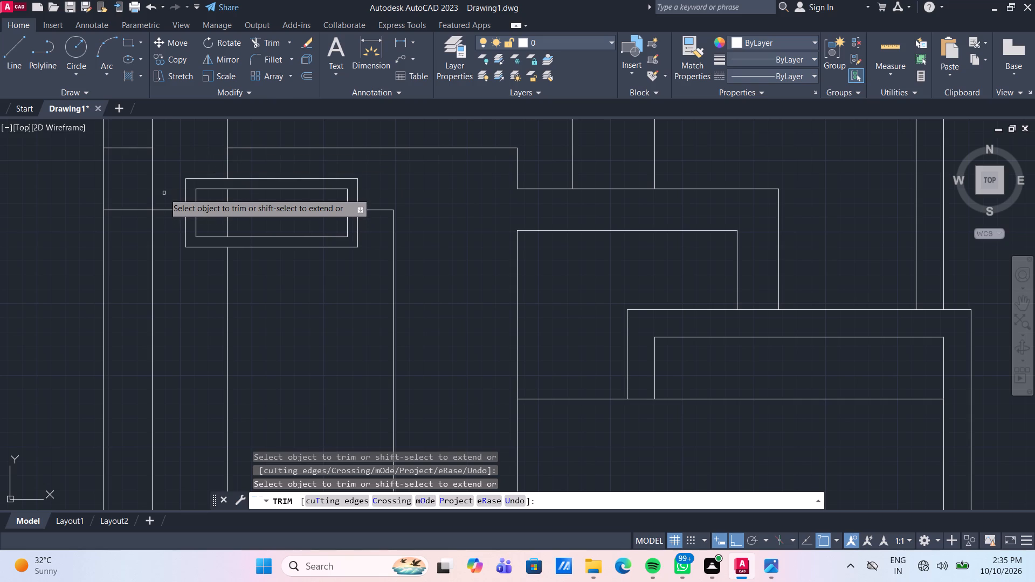
{"action": "scroll", "coordinate": [163, 192], "scroll_direction": "down", "scroll_amount": 3}
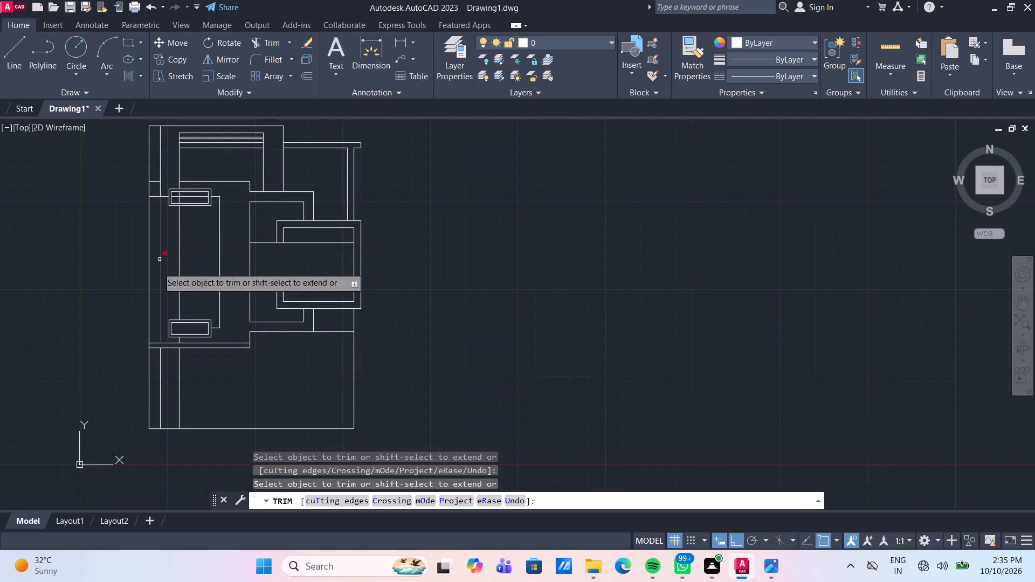
{"action": "scroll", "coordinate": [154, 347], "scroll_direction": "up", "scroll_amount": 2}
{"action": "scroll", "coordinate": [180, 217], "scroll_direction": "down", "scroll_amount": 3}
{"action": "scroll", "coordinate": [166, 169], "scroll_direction": "up", "scroll_amount": 2}
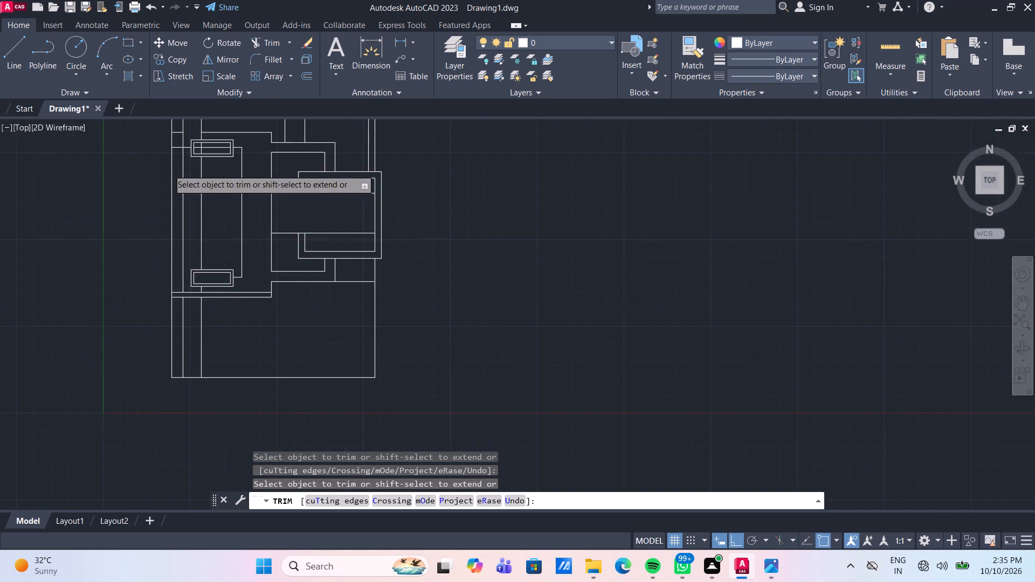
{"action": "scroll", "coordinate": [173, 163], "scroll_direction": "up", "scroll_amount": 1}
{"action": "middle_click_drag", "start_coordinate": [182, 145], "coordinate": [174, 271]}
{"action": "left_click", "coordinate": [178, 262]}
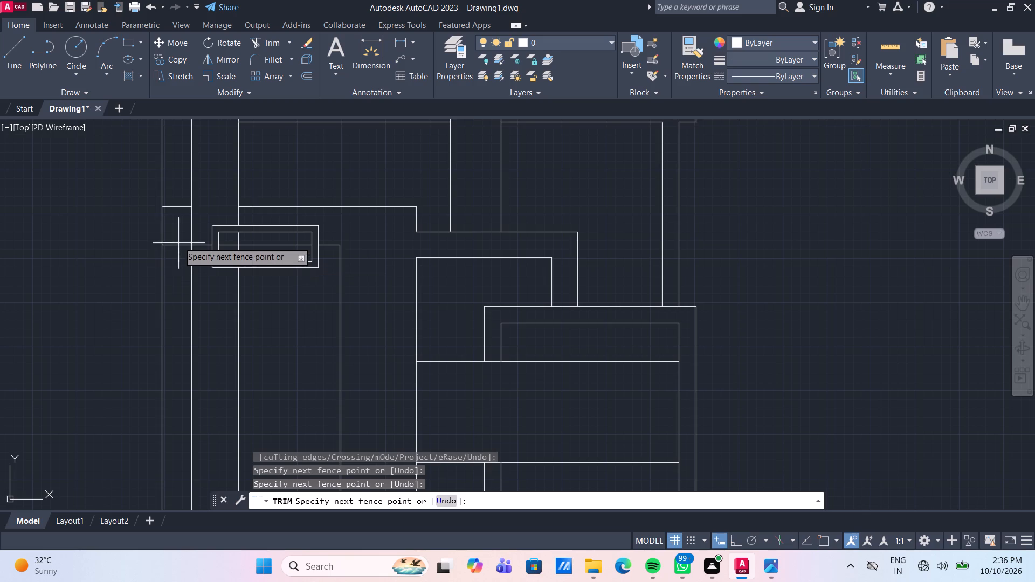
{"action": "left_click", "coordinate": [171, 185]}
{"action": "left_click", "coordinate": [199, 246]}
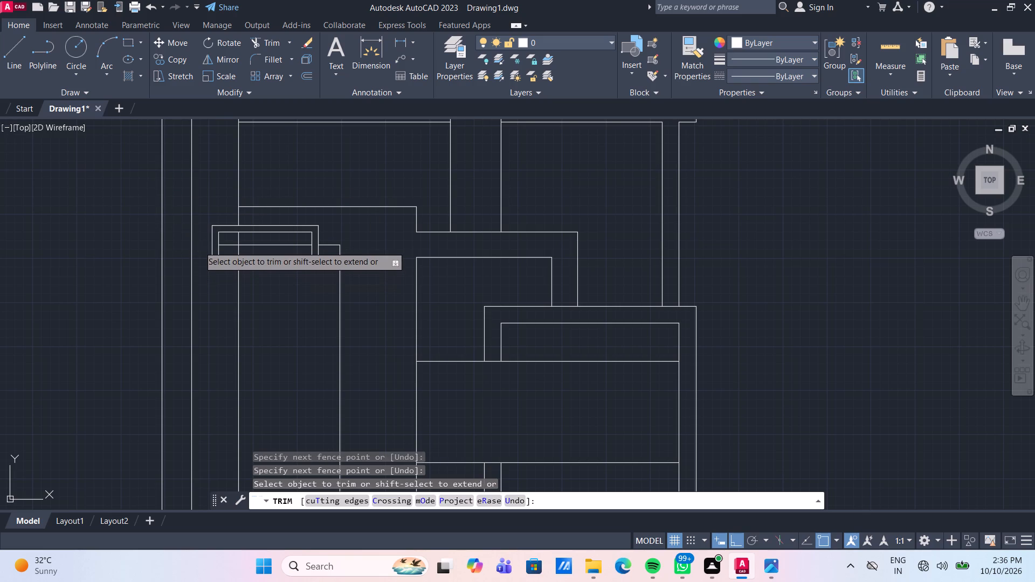
Trim away the remaining horizontal and vertical line pieces inside the upper double rectangle's inner outline.
{"action": "left_click", "coordinate": [291, 245]}
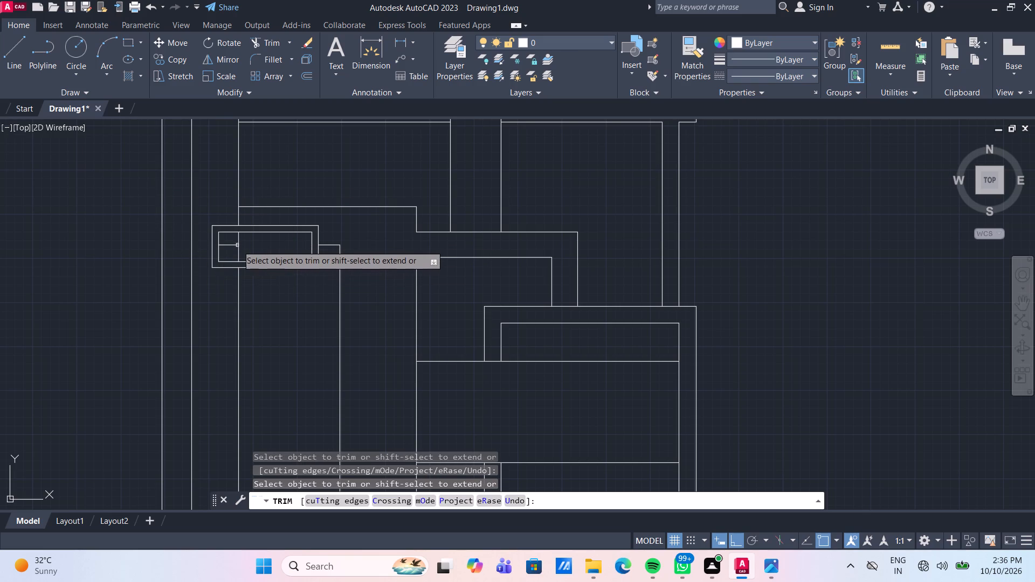
{"action": "left_click", "coordinate": [246, 251]}
{"action": "left_click", "coordinate": [233, 243]}
{"action": "left_click", "coordinate": [238, 243]}
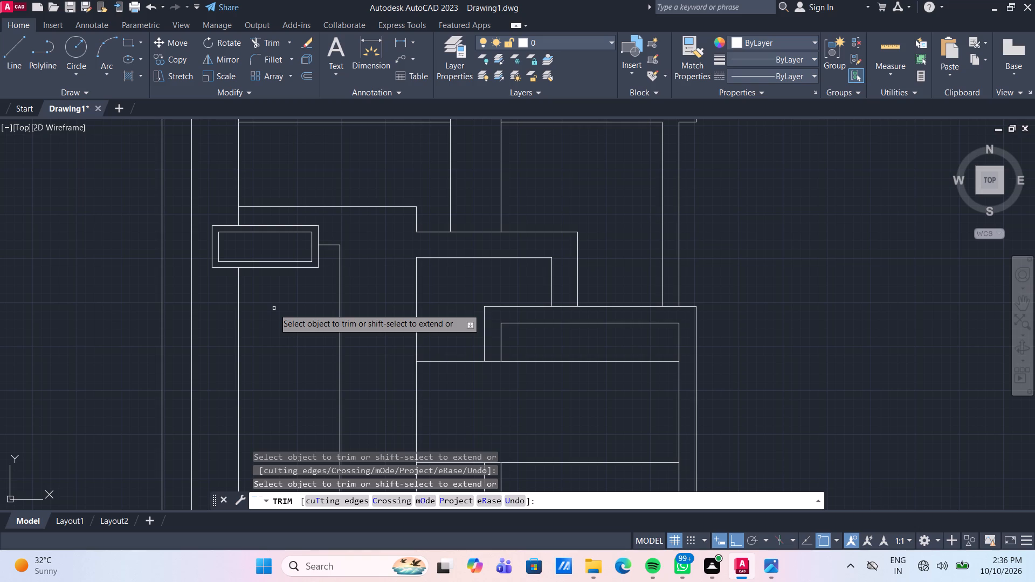
{"action": "key", "text": "Escape"}
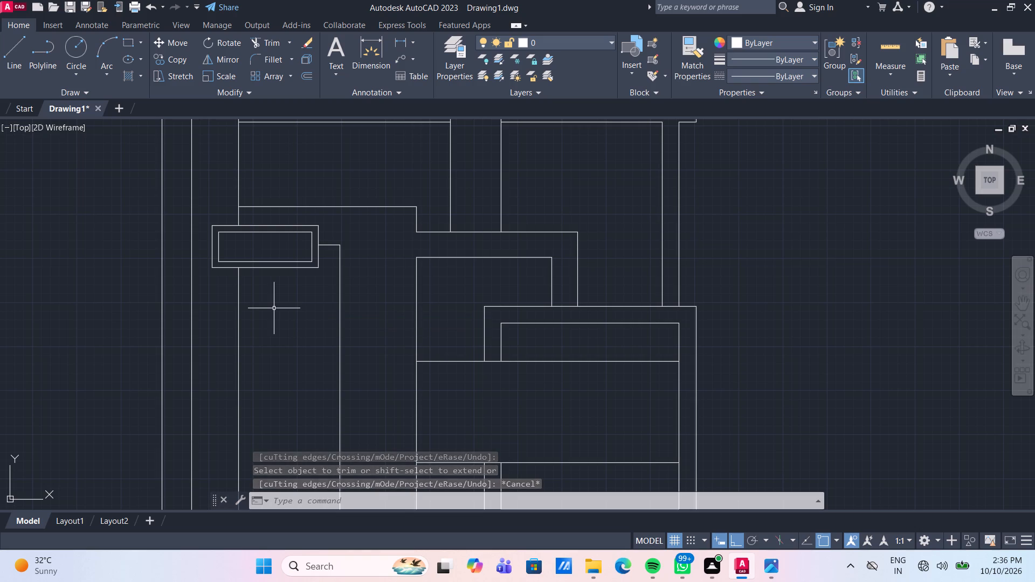
Draw a 3'-6" vertical line over the left edge of the upper double rectangle's inner outline.
{"action": "type", "text": "l"}
{"action": "key", "text": "space"}
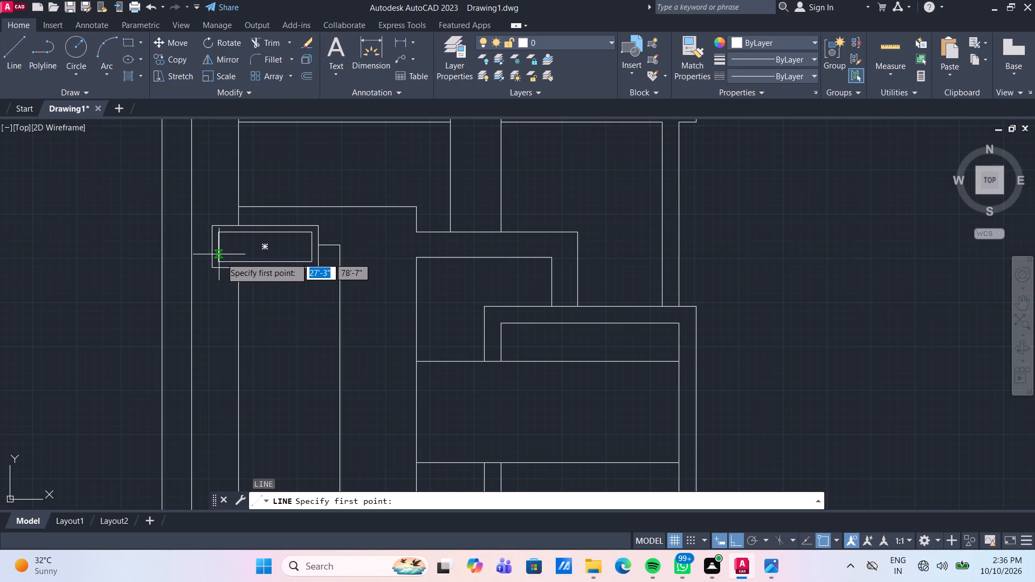
{"action": "left_click", "coordinate": [221, 259]}
{"action": "left_click", "coordinate": [218, 233]}
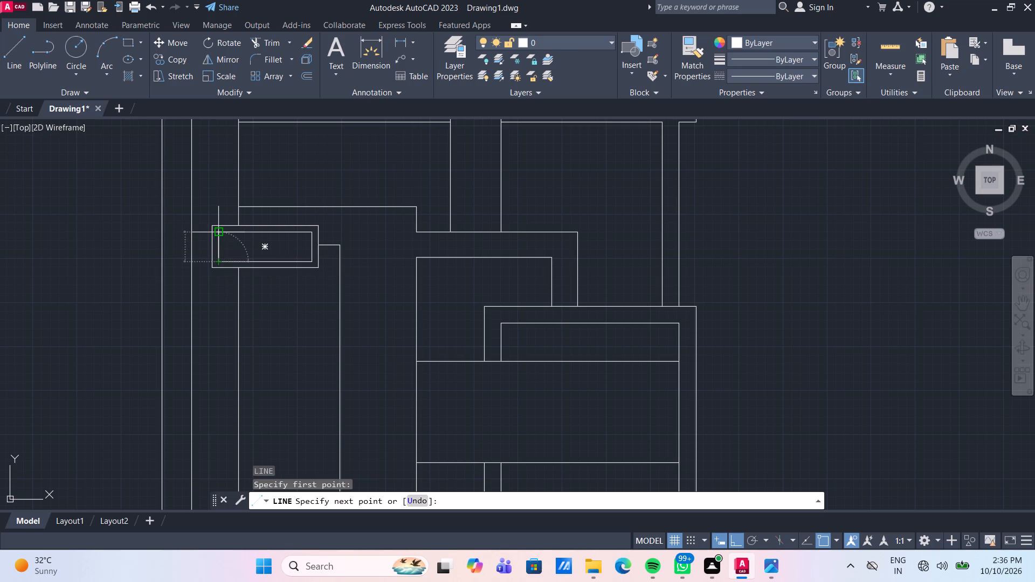
{"action": "key", "text": "space"}
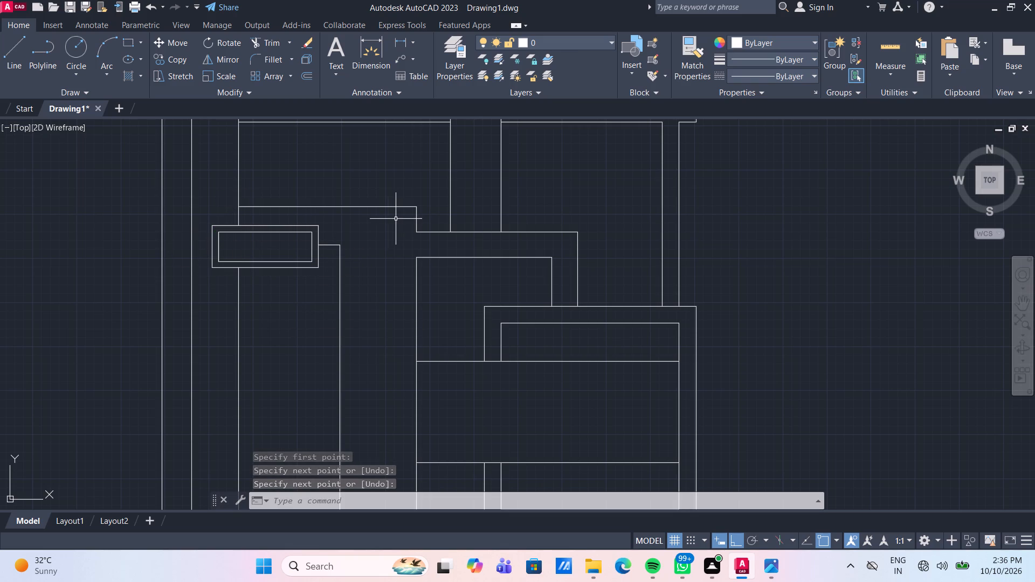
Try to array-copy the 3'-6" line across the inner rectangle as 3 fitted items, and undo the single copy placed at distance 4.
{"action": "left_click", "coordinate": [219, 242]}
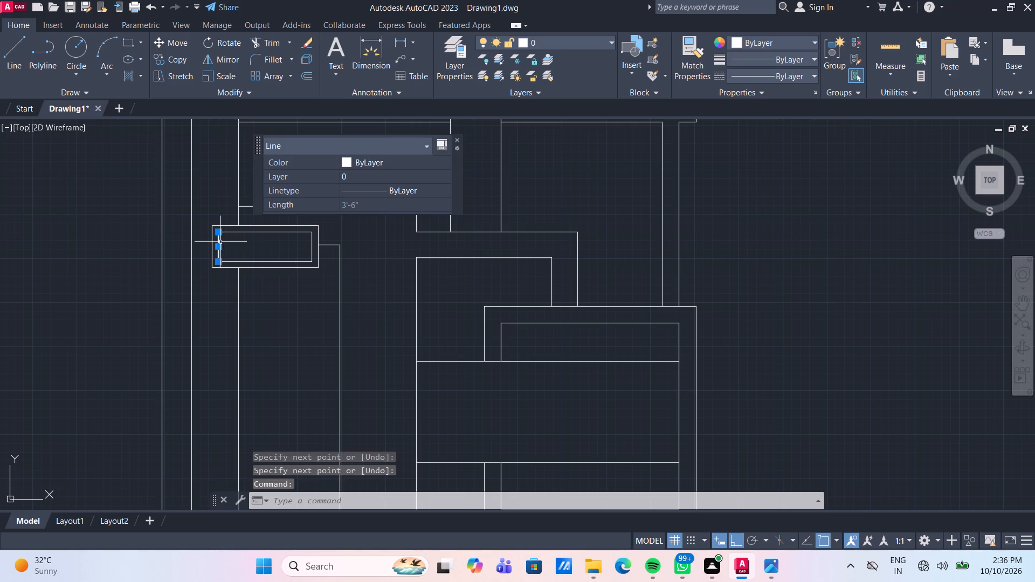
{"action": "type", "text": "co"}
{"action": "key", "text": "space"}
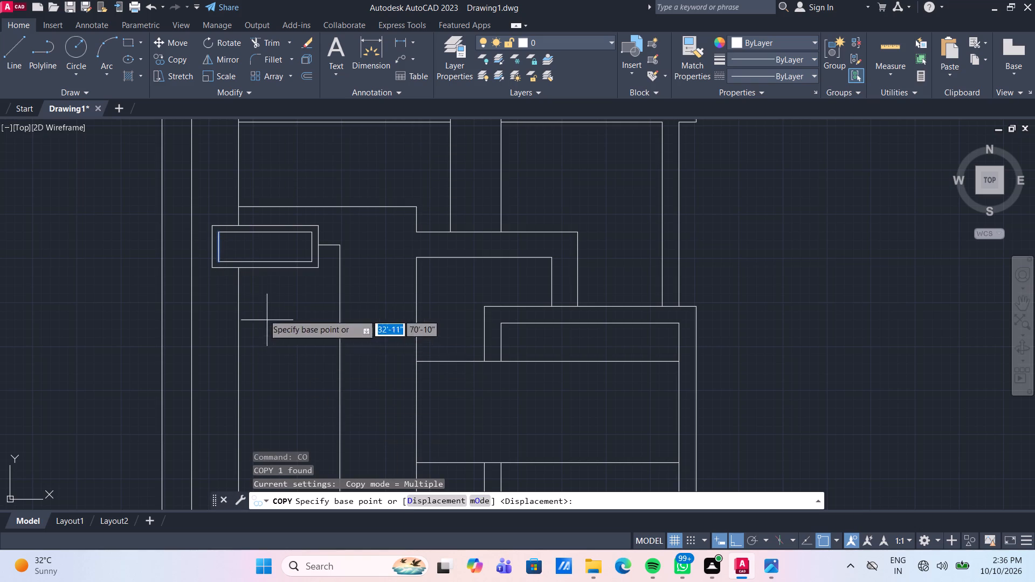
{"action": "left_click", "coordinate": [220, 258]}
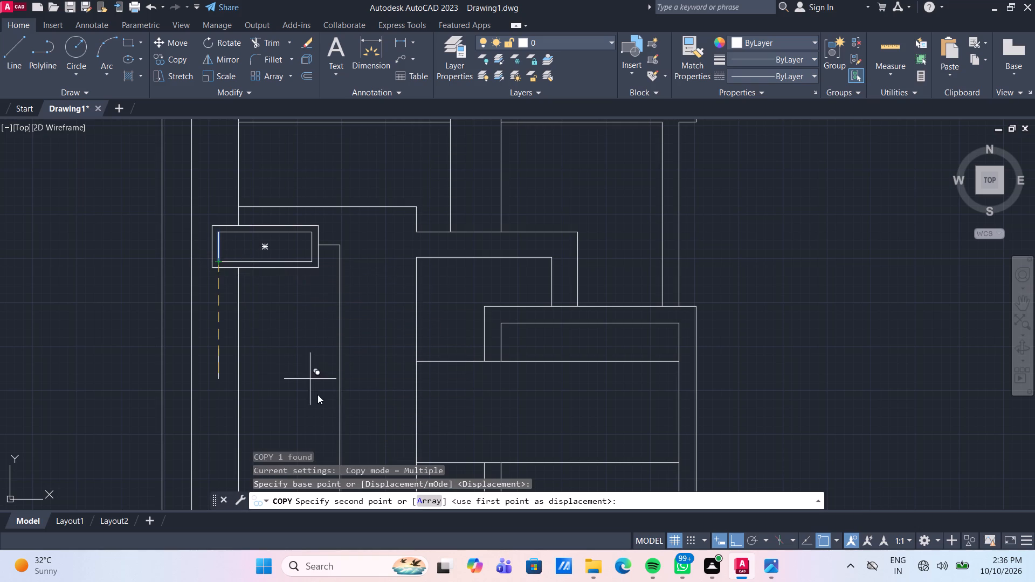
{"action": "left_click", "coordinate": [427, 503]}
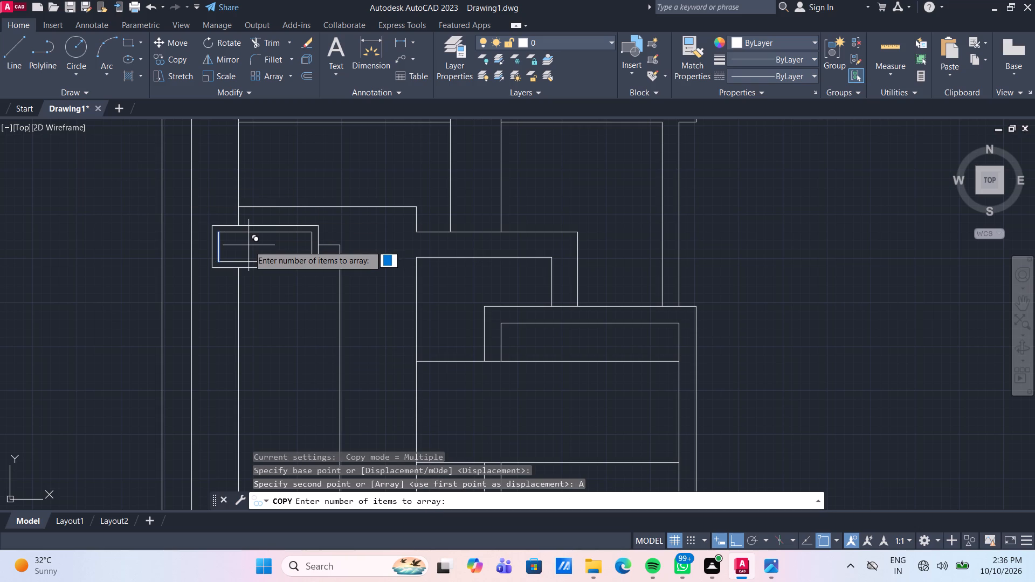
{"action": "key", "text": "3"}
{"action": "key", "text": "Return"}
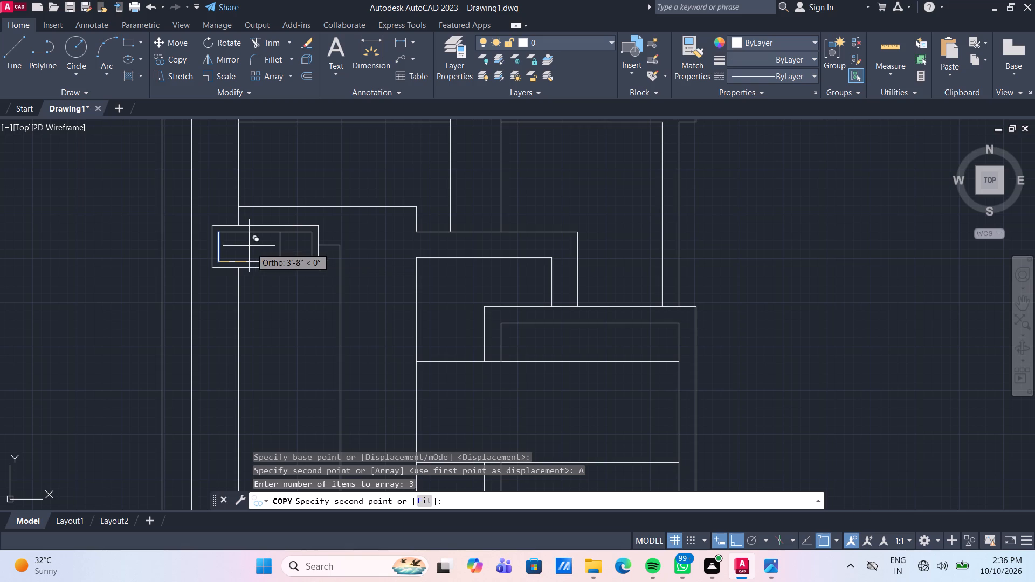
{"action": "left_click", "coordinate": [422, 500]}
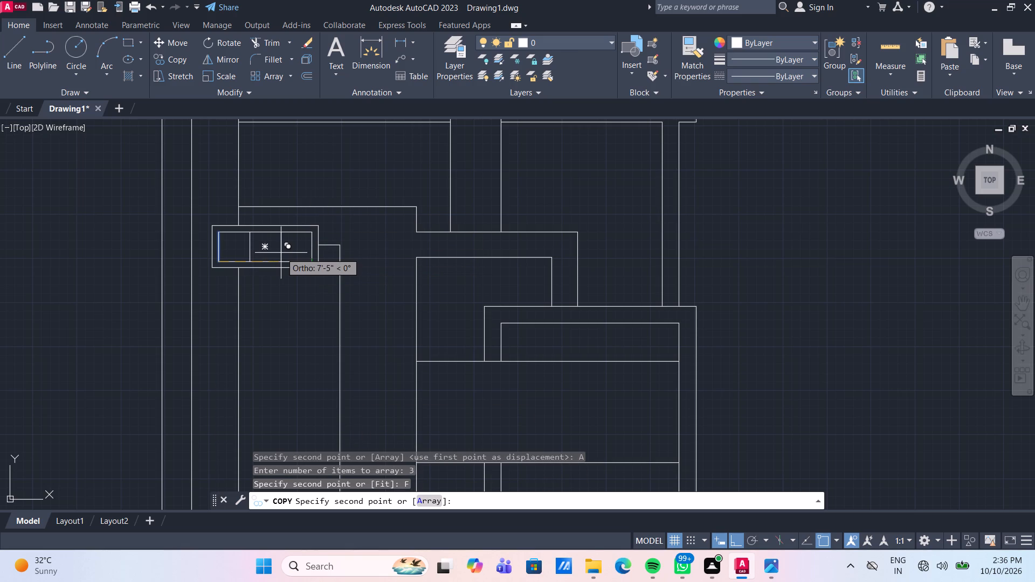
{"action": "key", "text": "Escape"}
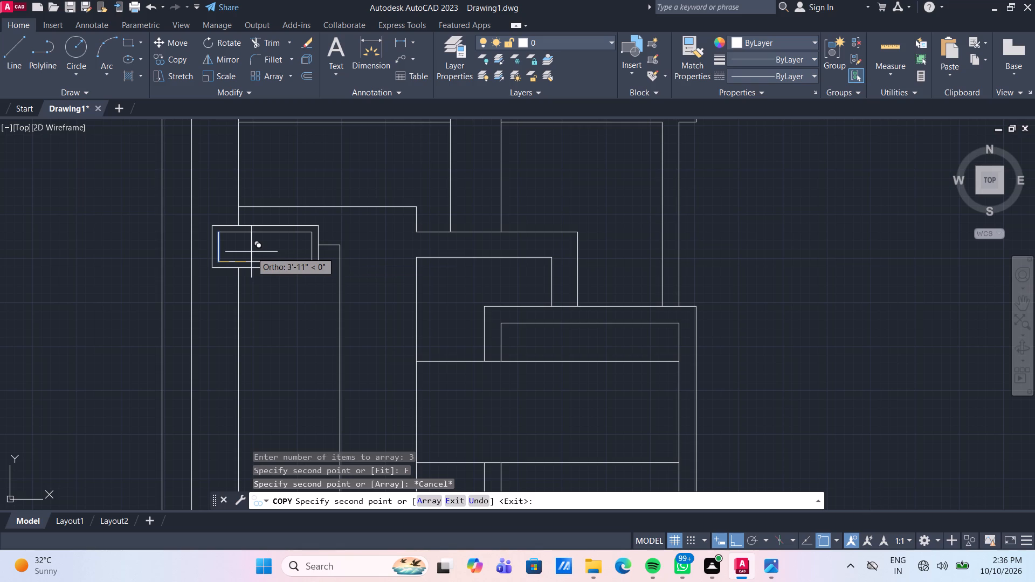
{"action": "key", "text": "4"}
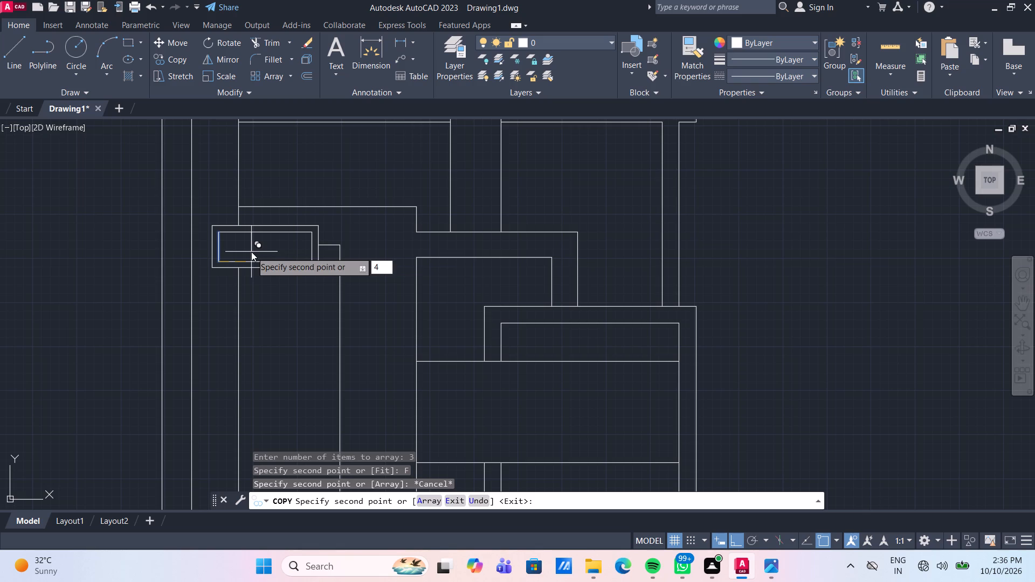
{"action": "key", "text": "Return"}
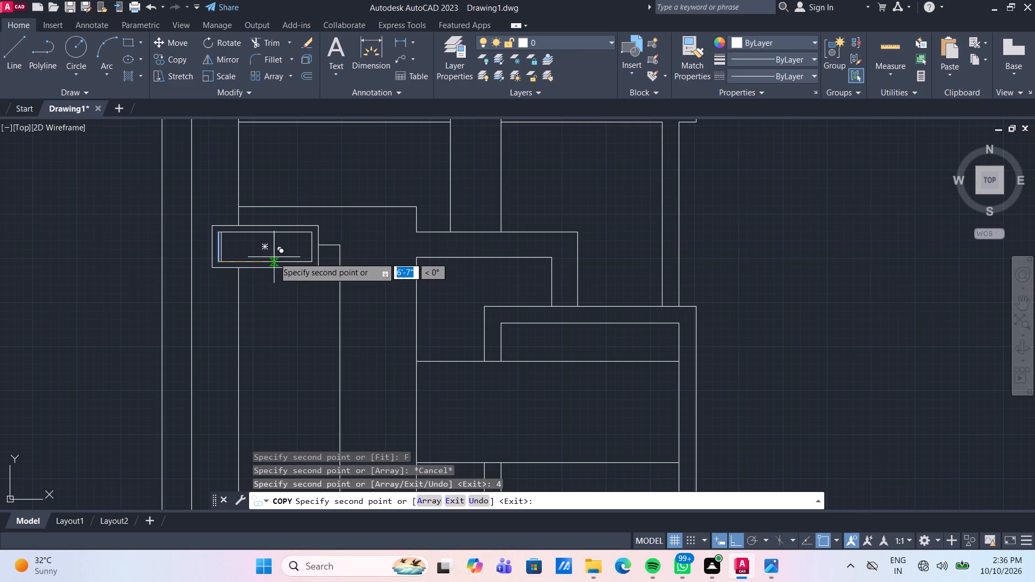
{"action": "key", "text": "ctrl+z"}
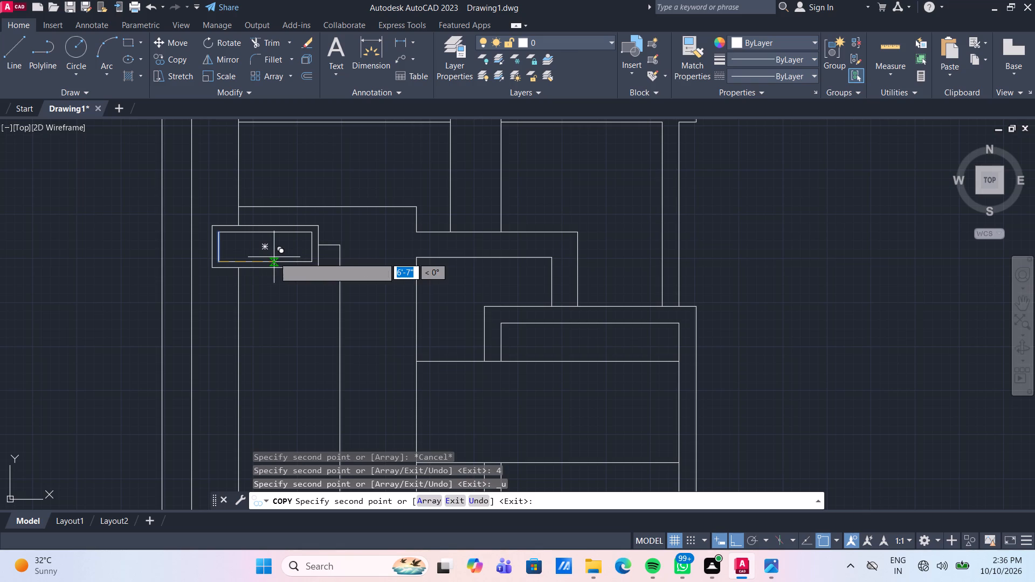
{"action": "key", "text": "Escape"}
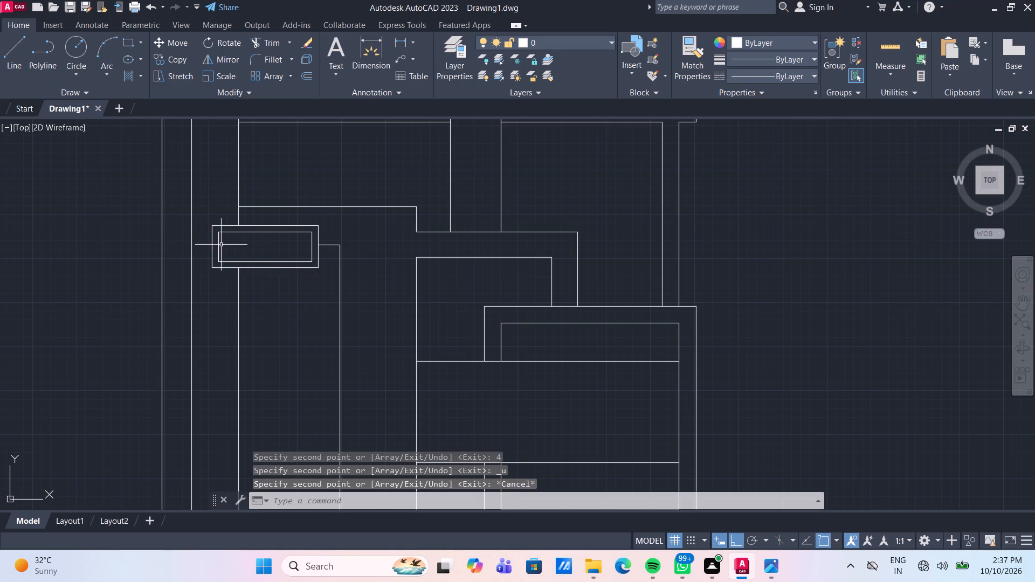
Array-copy the 3'-6" line as 4 fitted items spanning the upper double rectangle's inner outline, from its left edge to its right edge.
{"action": "left_click", "coordinate": [220, 245]}
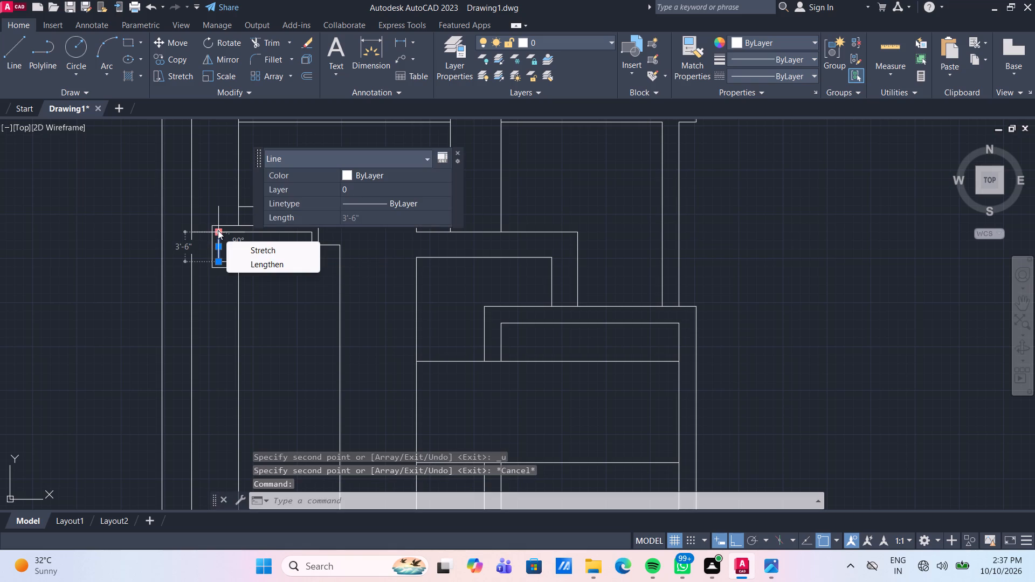
{"action": "type", "text": "co"}
{"action": "type", "text": "co"}
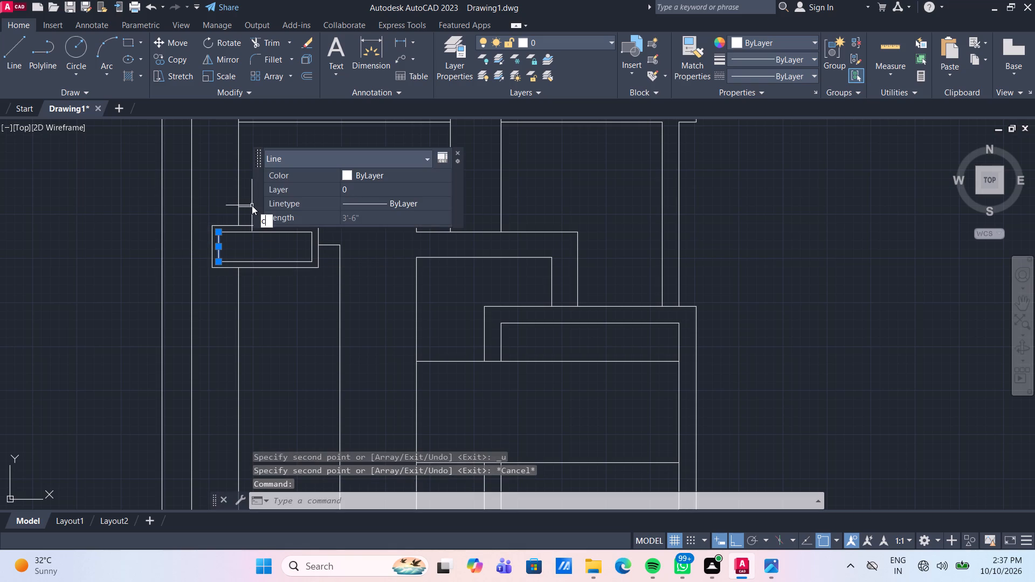
{"action": "key", "text": "space"}
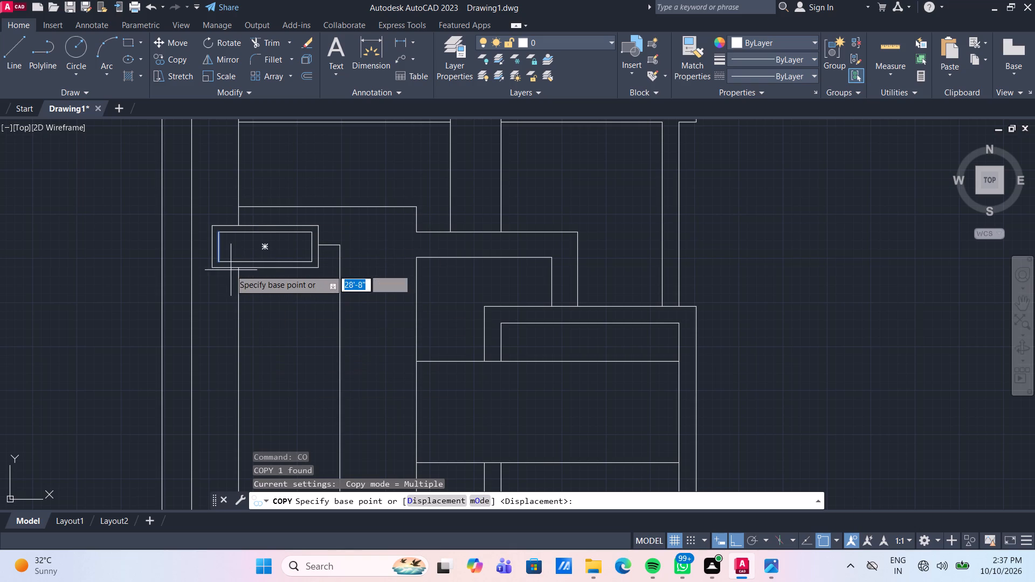
{"action": "left_click", "coordinate": [219, 264]}
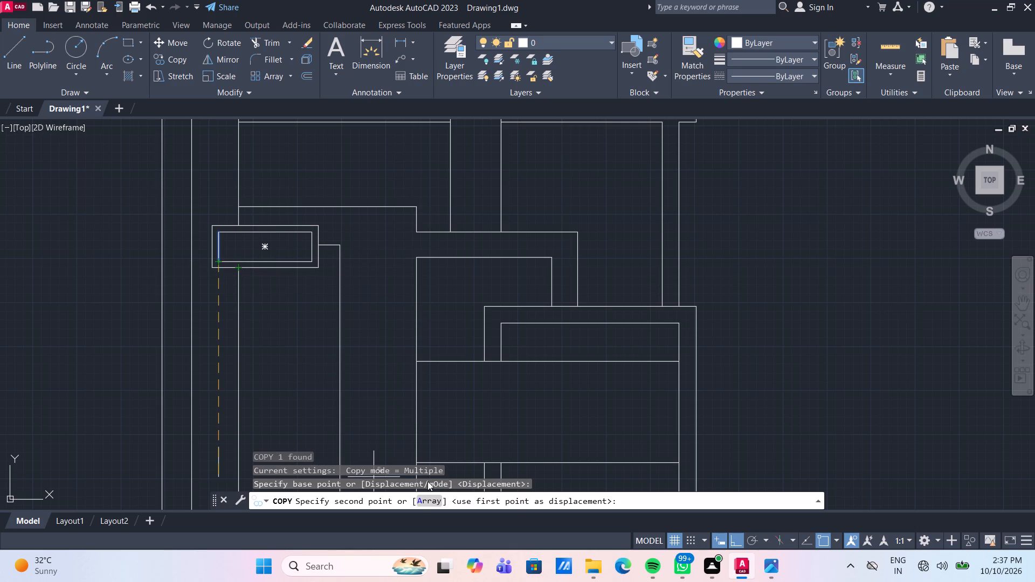
{"action": "left_click", "coordinate": [425, 504]}
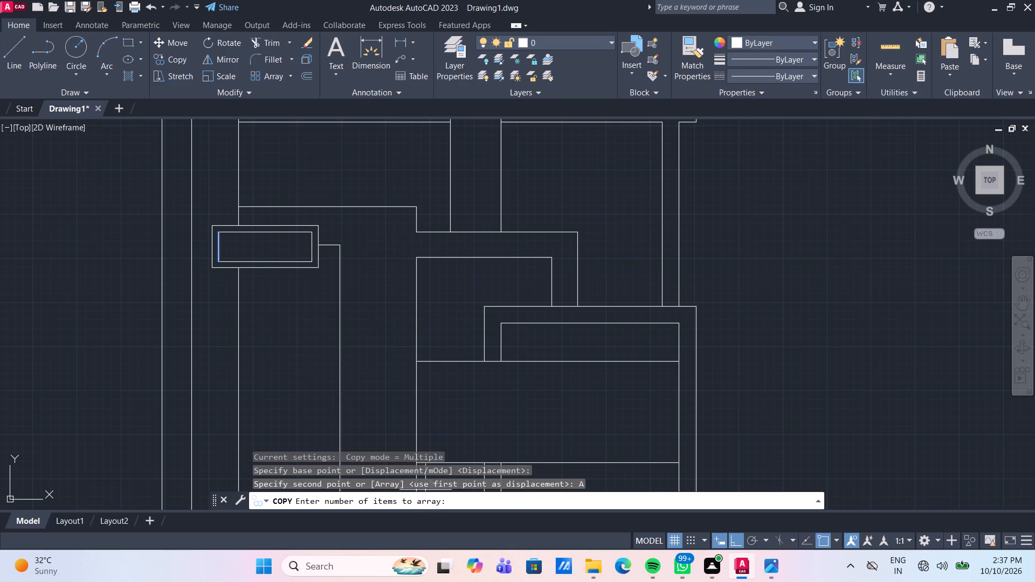
{"action": "key", "text": "4"}
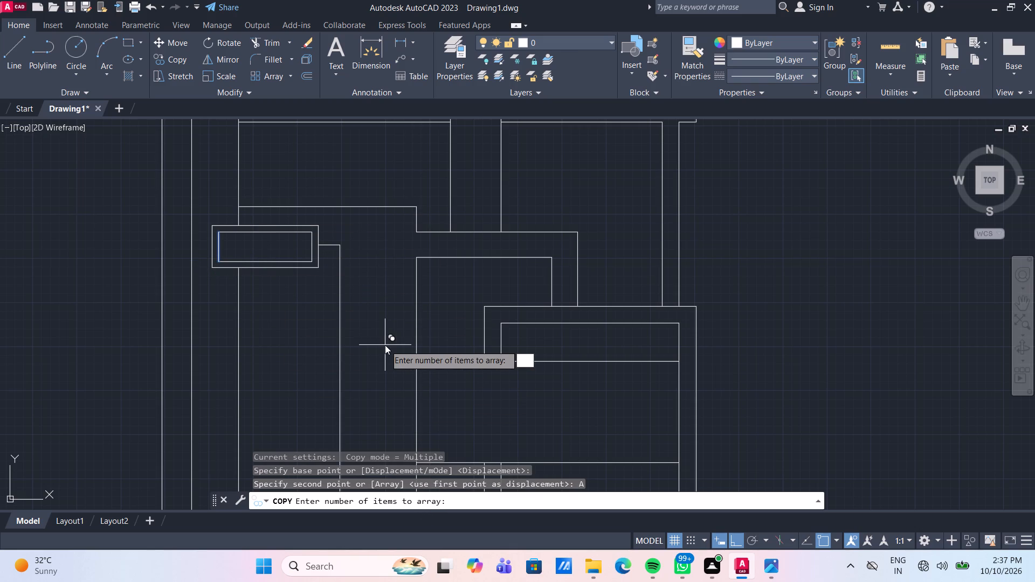
{"action": "key", "text": "space"}
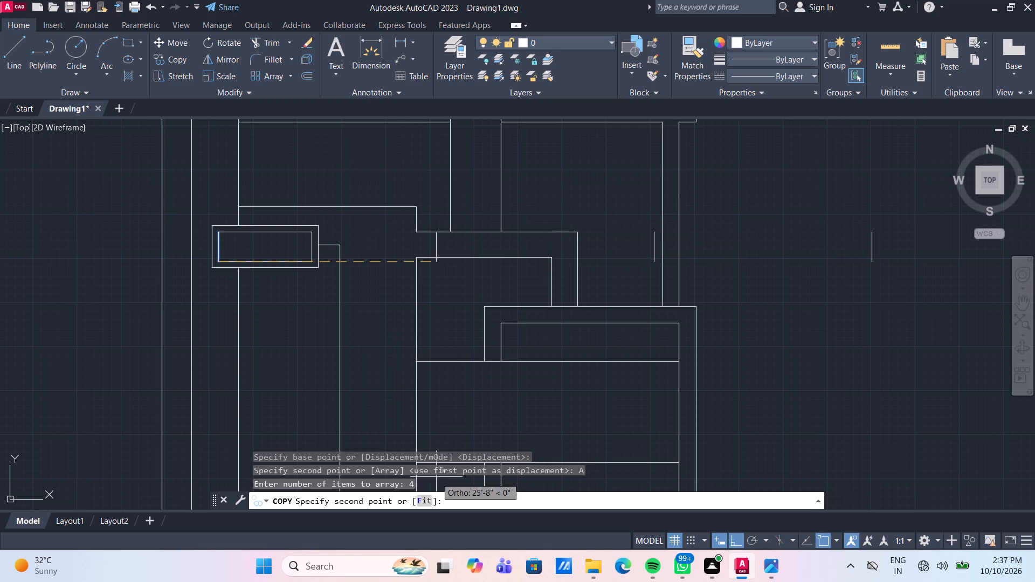
{"action": "left_click", "coordinate": [428, 504]}
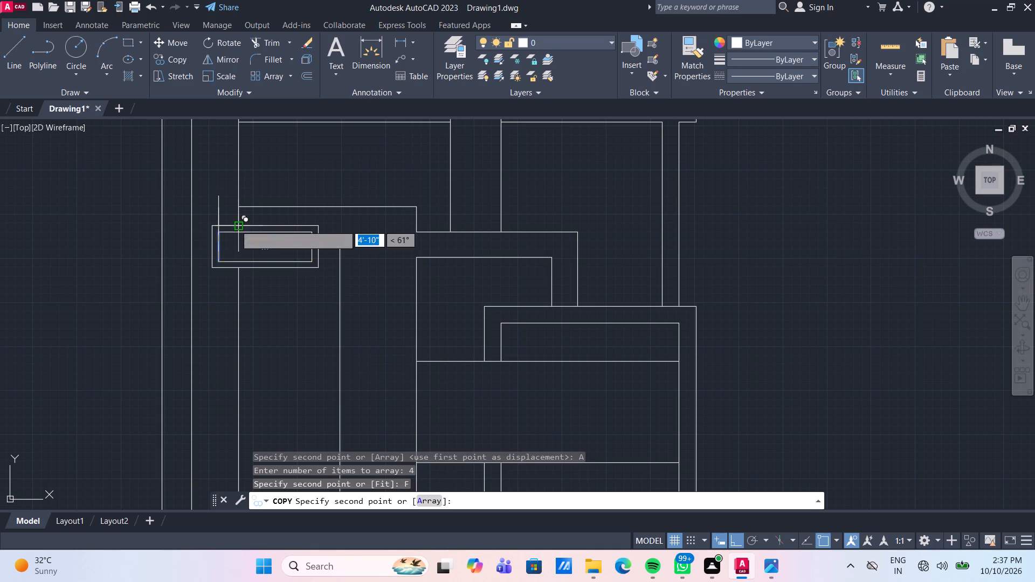
{"action": "left_click", "coordinate": [314, 259]}
{"action": "key", "text": "Escape"}
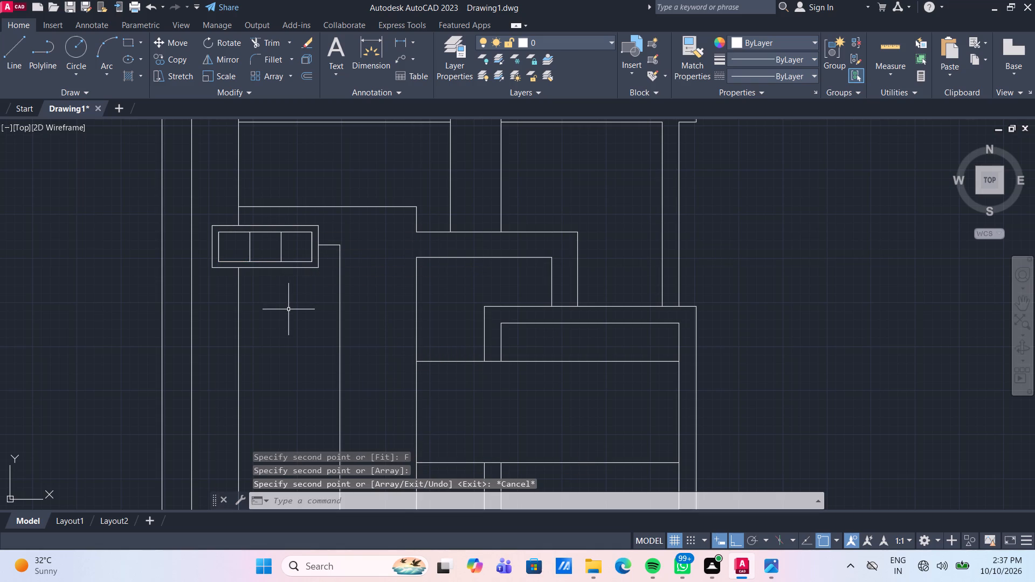
Delete the two array lines that overlap the left and right edges of the inner rectangle.
{"action": "left_click", "coordinate": [219, 248]}
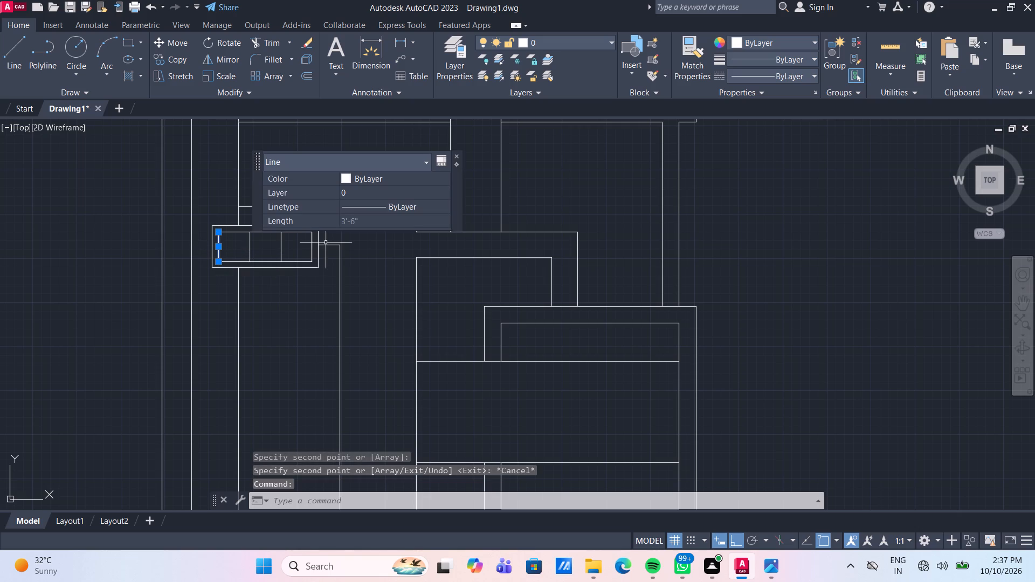
{"action": "left_click", "coordinate": [312, 242]}
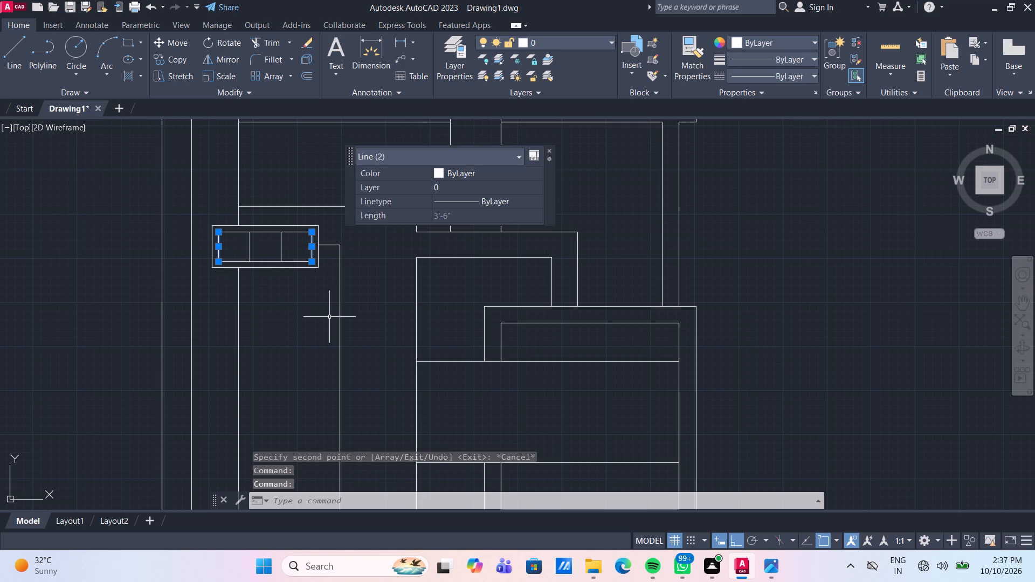
{"action": "key", "text": "Delete"}
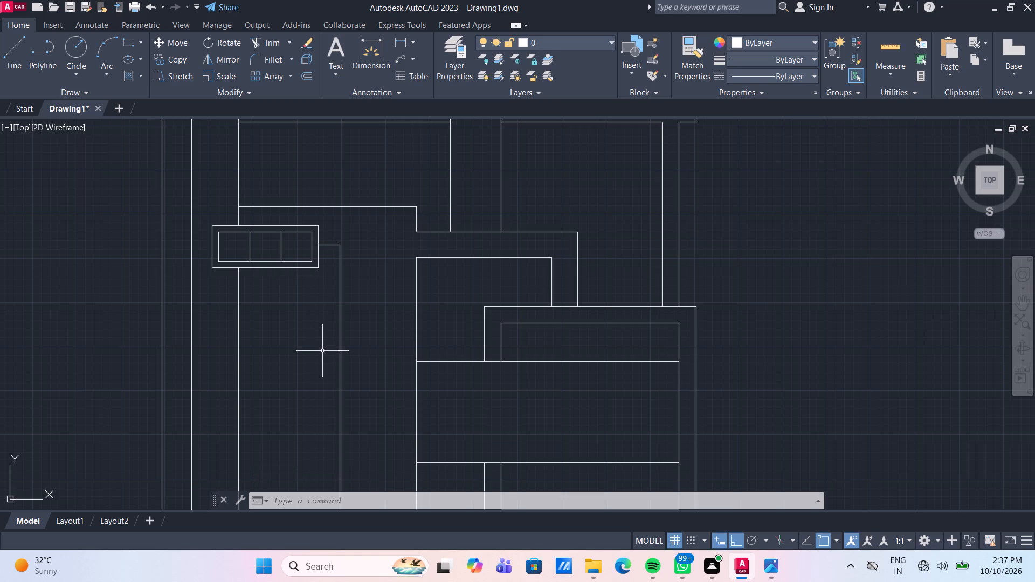
Offset the right divider line inside the upper double rectangle by 3" to each side.
{"action": "key", "text": "o"}
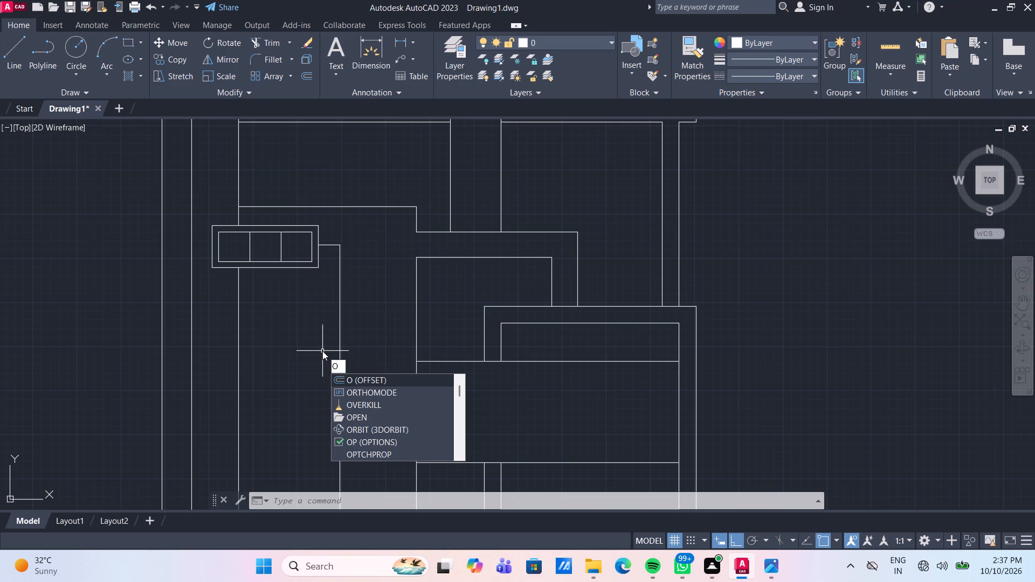
{"action": "key", "text": "space"}
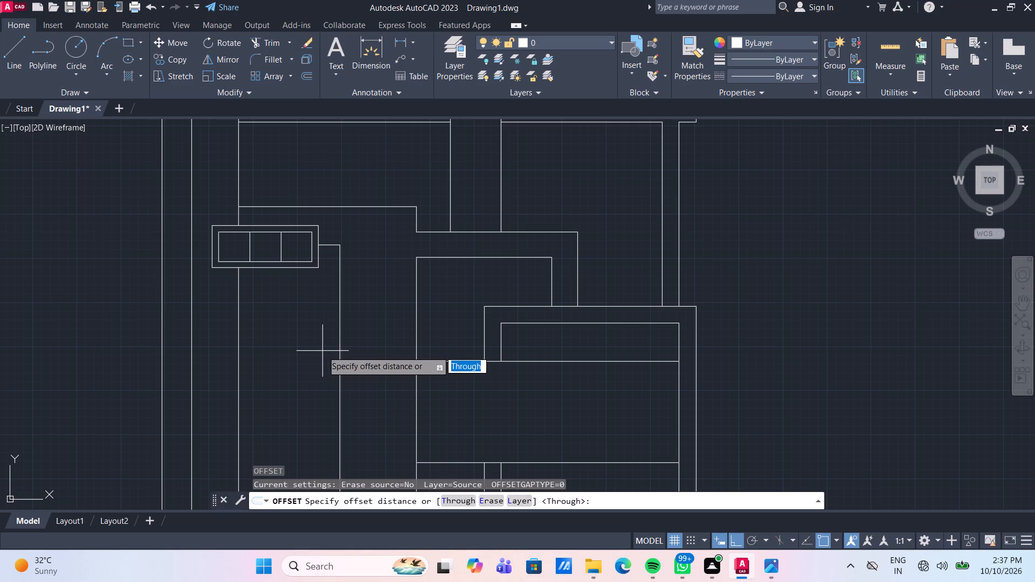
{"action": "key", "text": "space"}
{"action": "scroll", "coordinate": [290, 262], "scroll_direction": "up", "scroll_amount": 2}
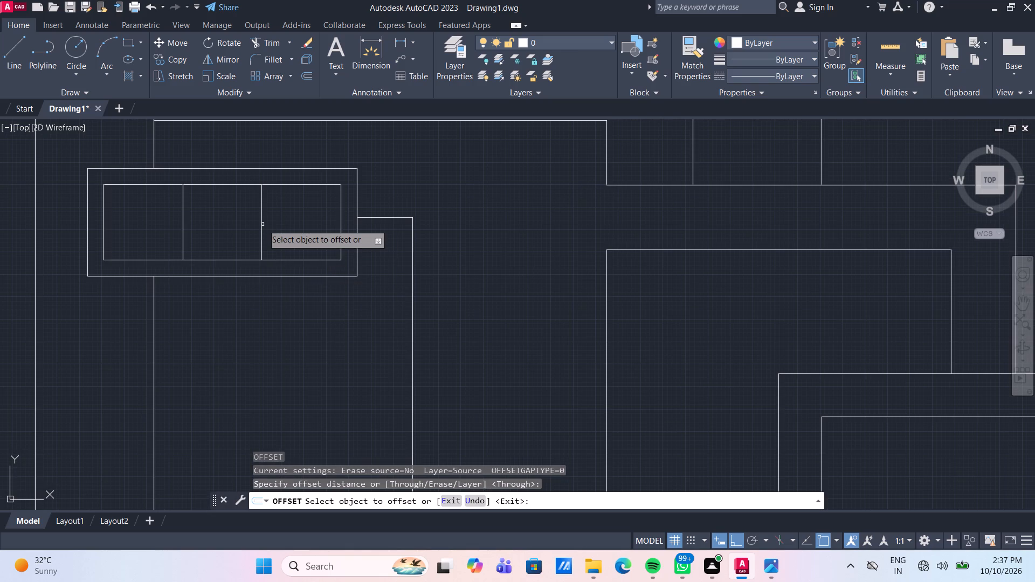
{"action": "left_click", "coordinate": [261, 224]}
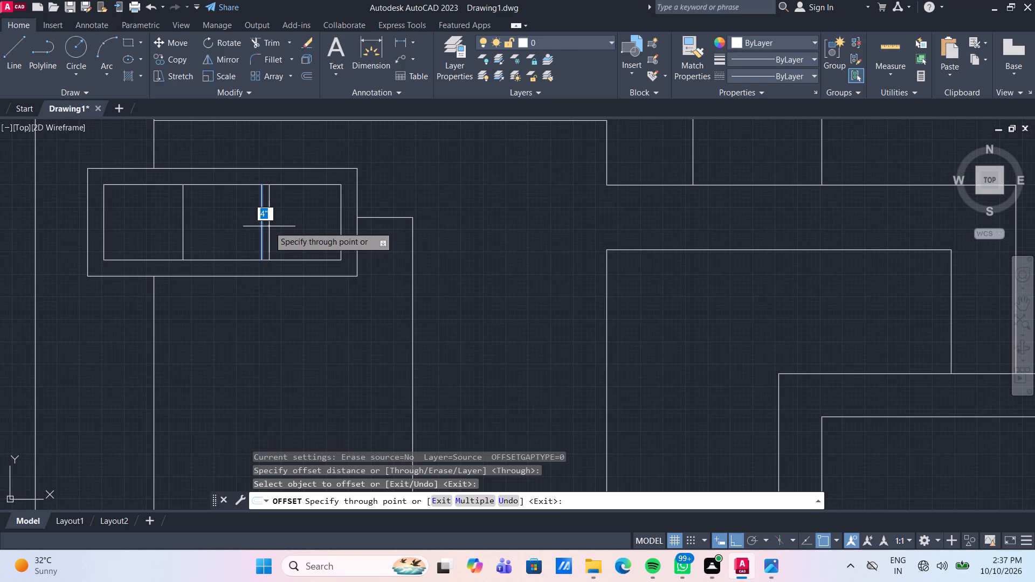
{"action": "type", "text": "3\""}
{"action": "key", "text": "Return"}
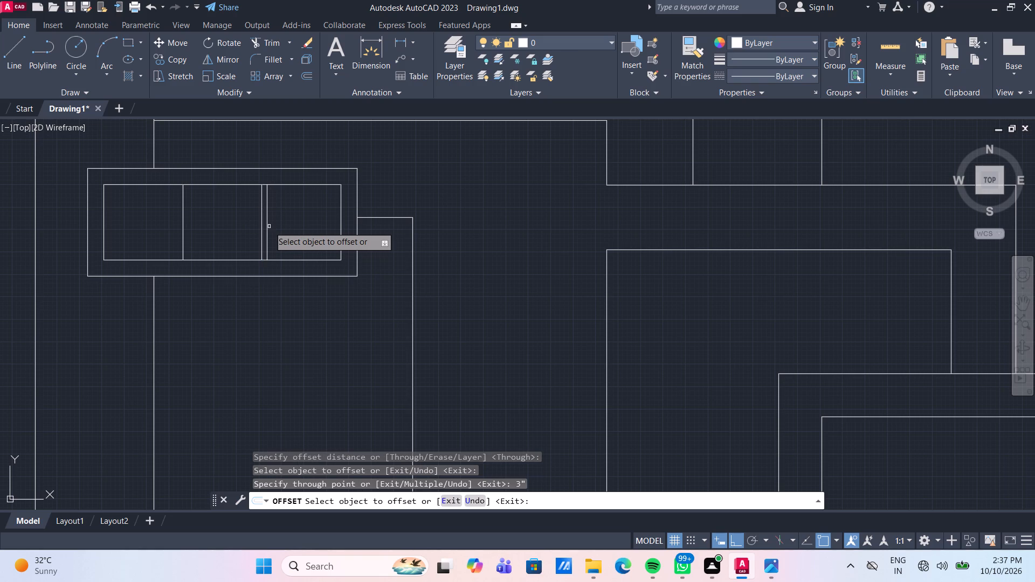
{"action": "left_click", "coordinate": [261, 223]}
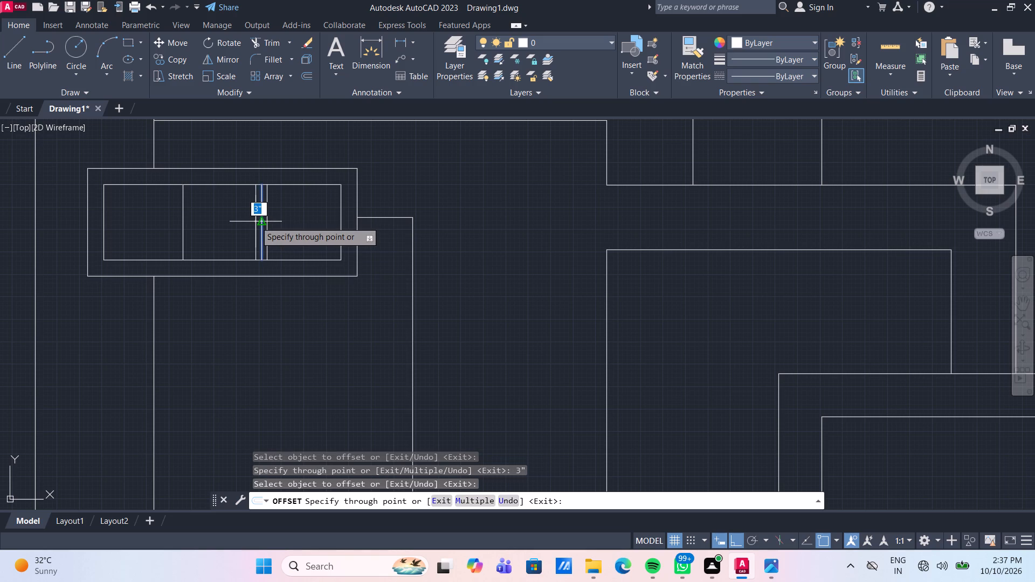
{"action": "type", "text": "3\""}
{"action": "key", "text": "Return"}
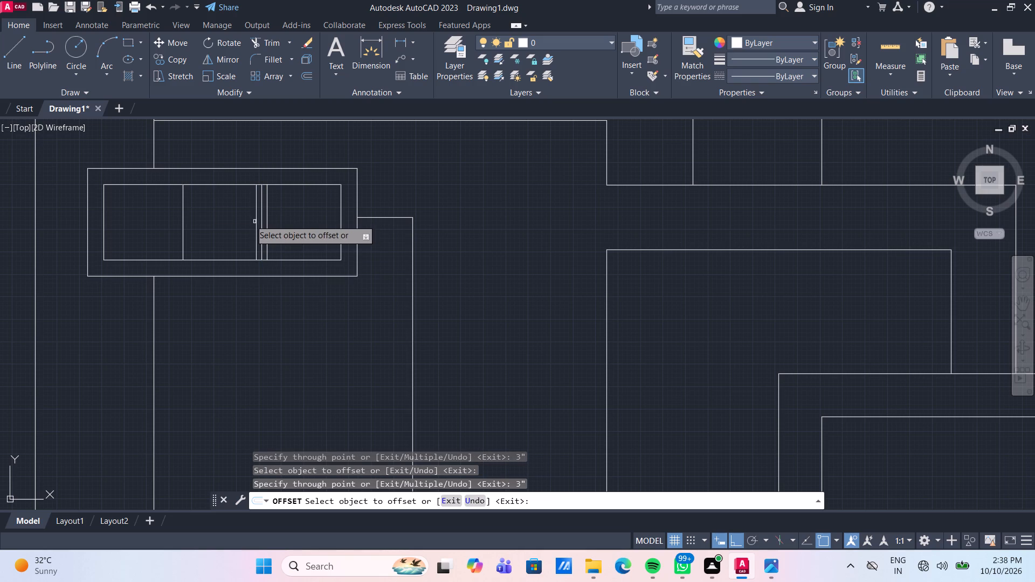
Offset the left divider line inside the upper double rectangle by 3" to each side.
{"action": "left_click", "coordinate": [183, 190]}
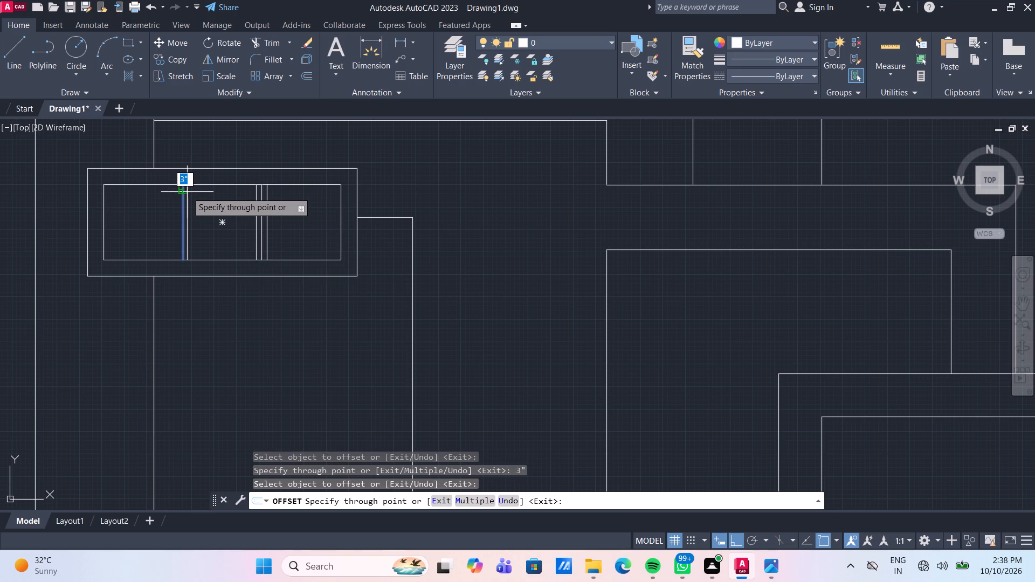
{"action": "type", "text": "3\""}
{"action": "key", "text": "Return"}
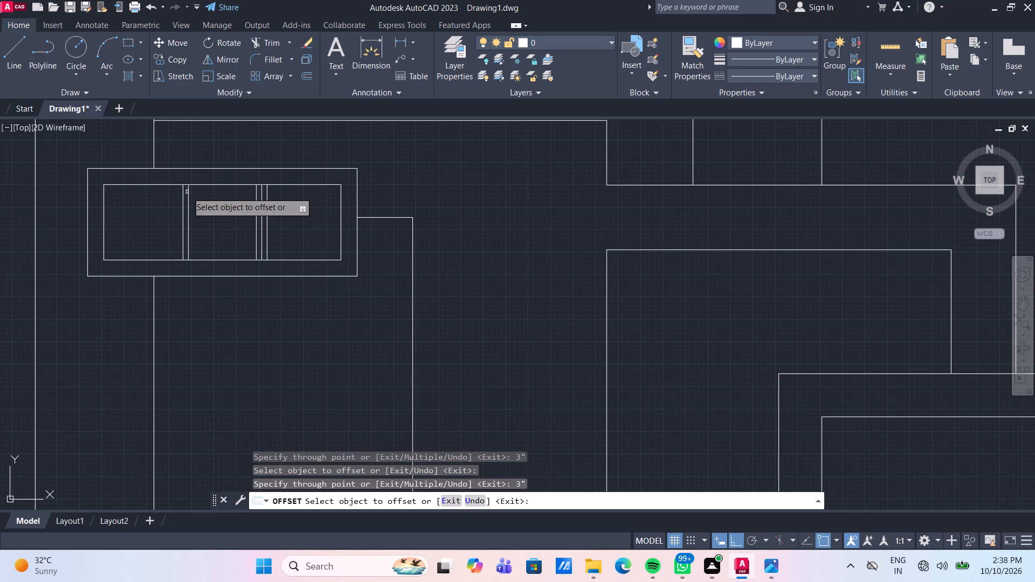
{"action": "left_click_drag", "start_coordinate": [183, 224], "coordinate": [177, 221]}
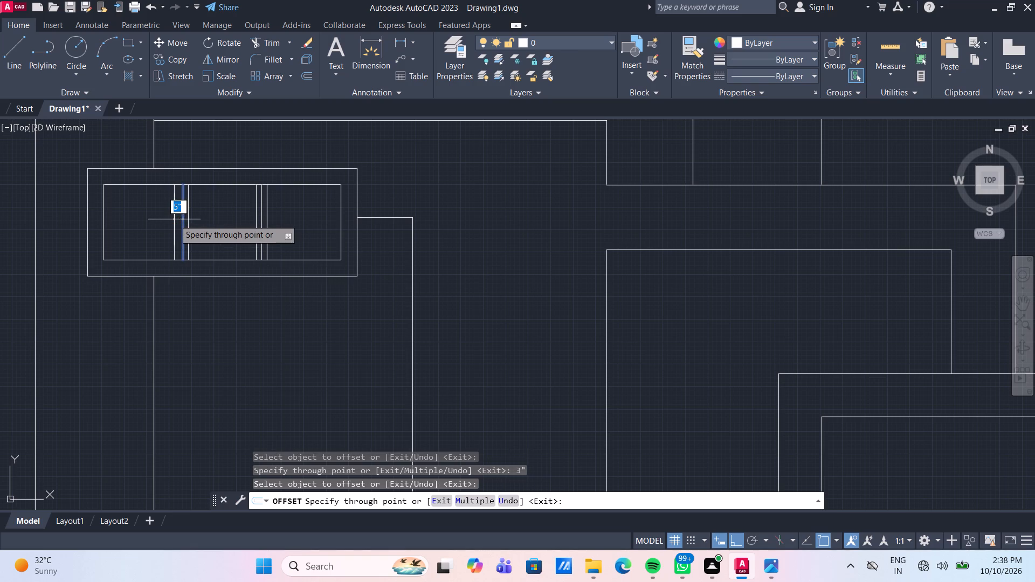
{"action": "type", "text": "3\""}
{"action": "key", "text": "Return"}
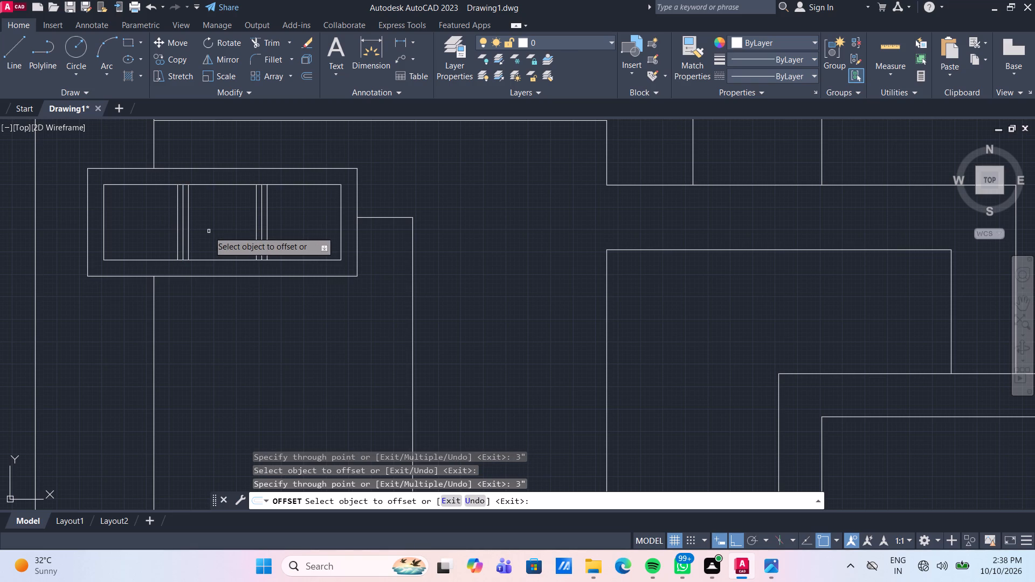
{"action": "left_click", "coordinate": [227, 186]}
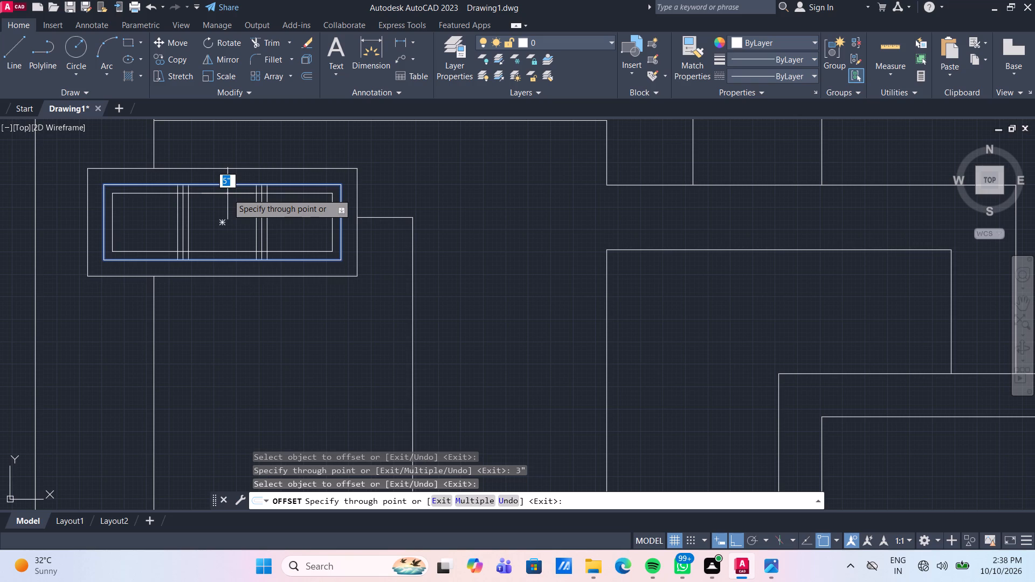
{"action": "key", "text": "Escape"}
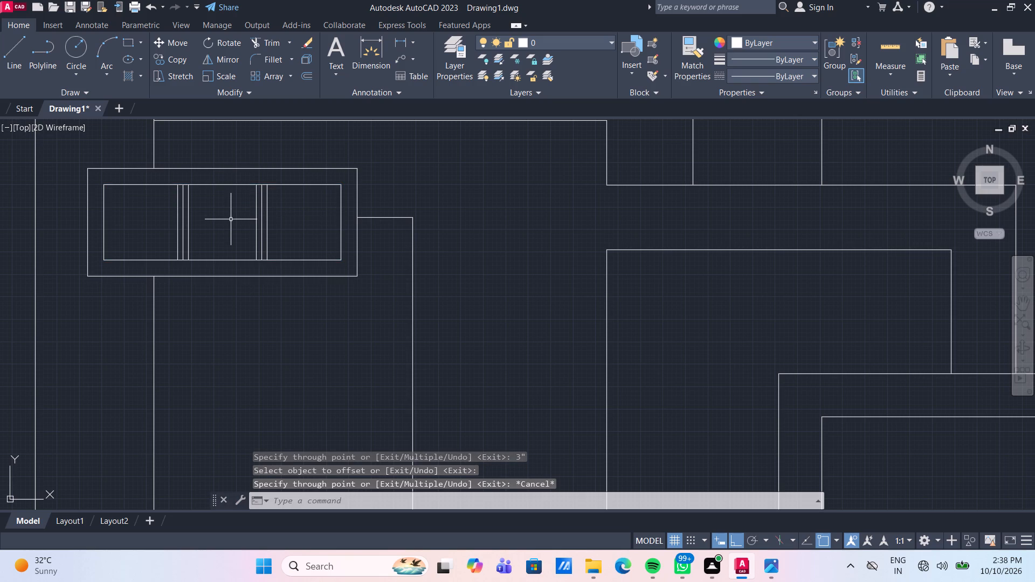
Trim away the centre line of both dividers, leaving only their paired offset lines.
{"action": "type", "text": "tr"}
{"action": "key", "text": "space"}
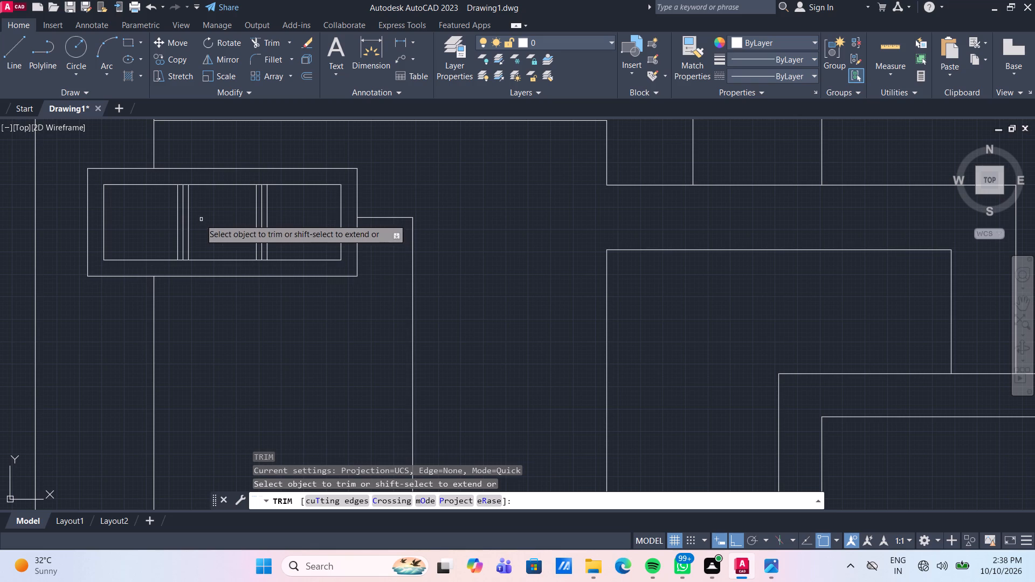
{"action": "left_click", "coordinate": [184, 211]}
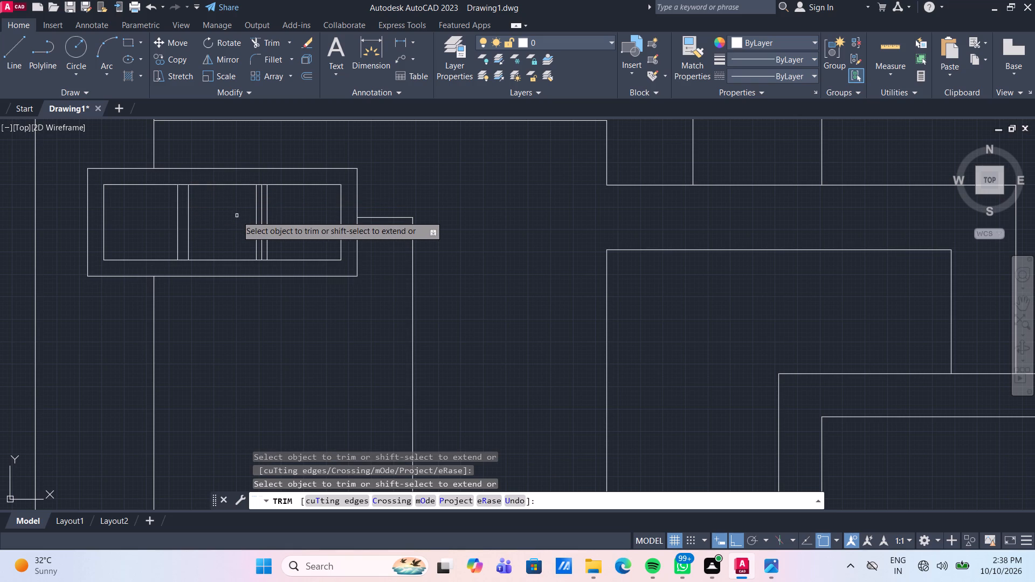
{"action": "left_click", "coordinate": [261, 218]}
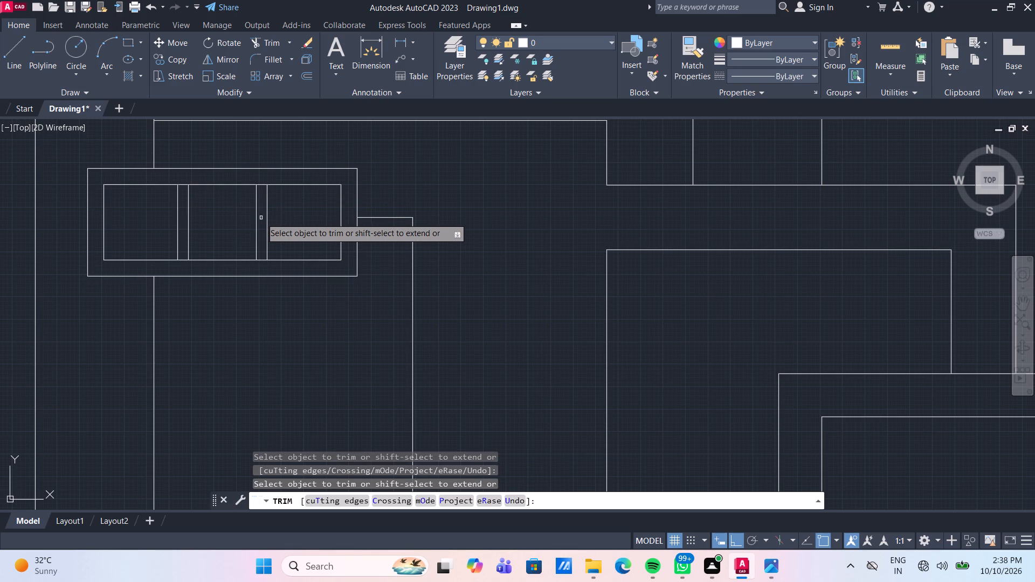
{"action": "key", "text": "Escape"}
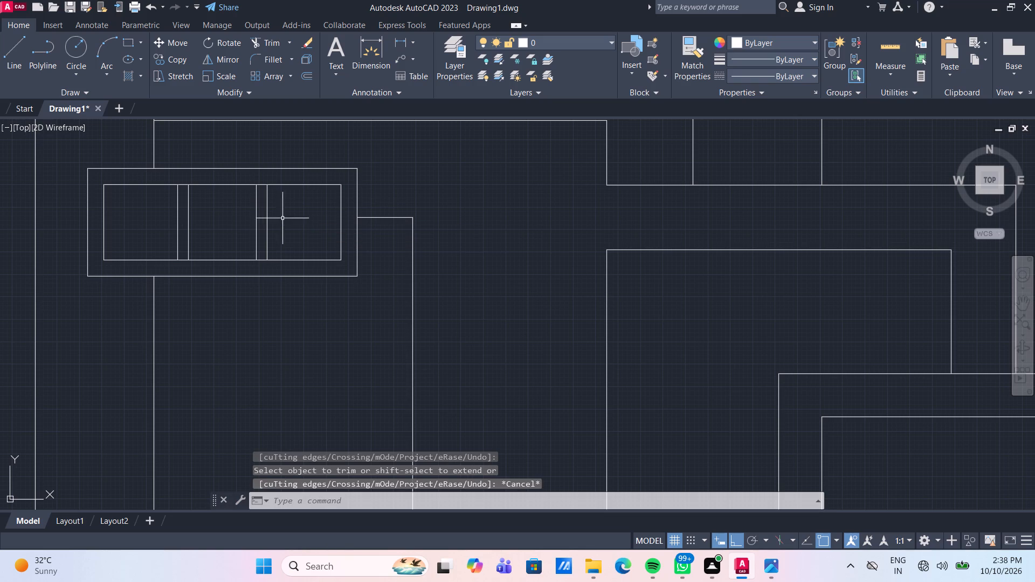
Copy the four divider lines straight down onto the bottom edge of the lower double rectangle's inner outline.
{"action": "left_click_drag", "start_coordinate": [290, 228], "coordinate": [285, 228]}
{"action": "left_click", "coordinate": [146, 211]}
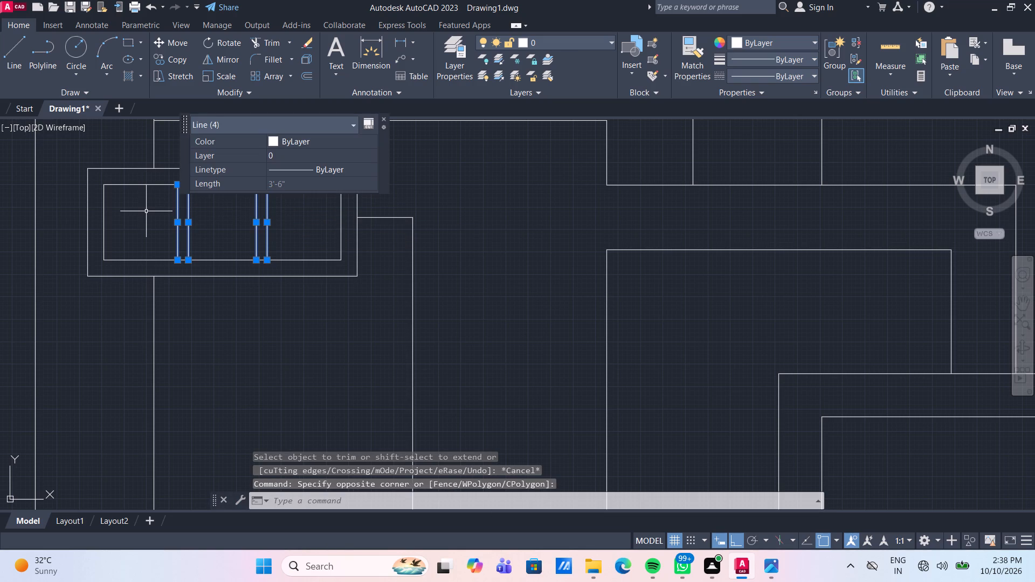
{"action": "type", "text": "co"}
{"action": "key", "text": "space"}
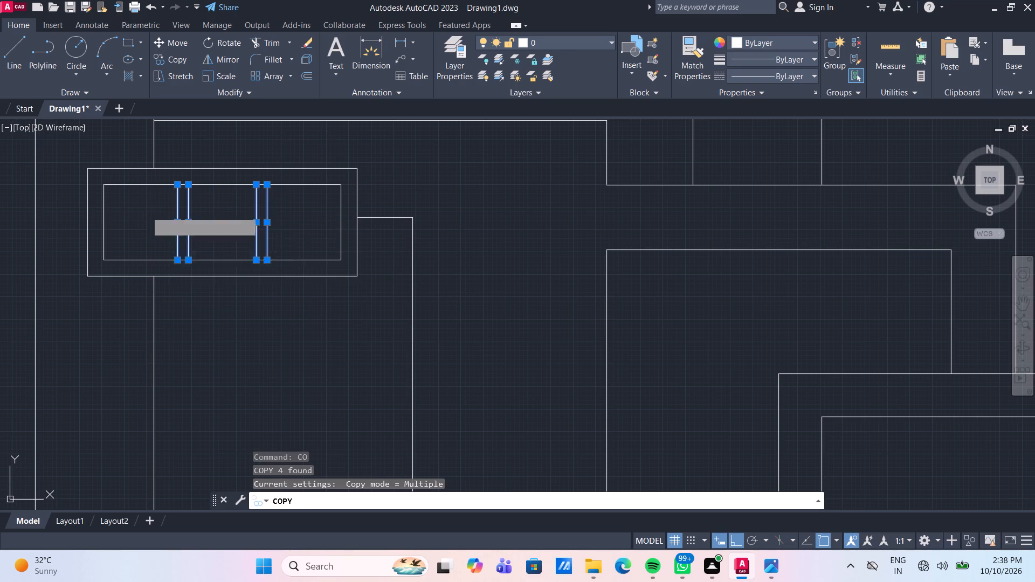
{"action": "left_click", "coordinate": [268, 260]}
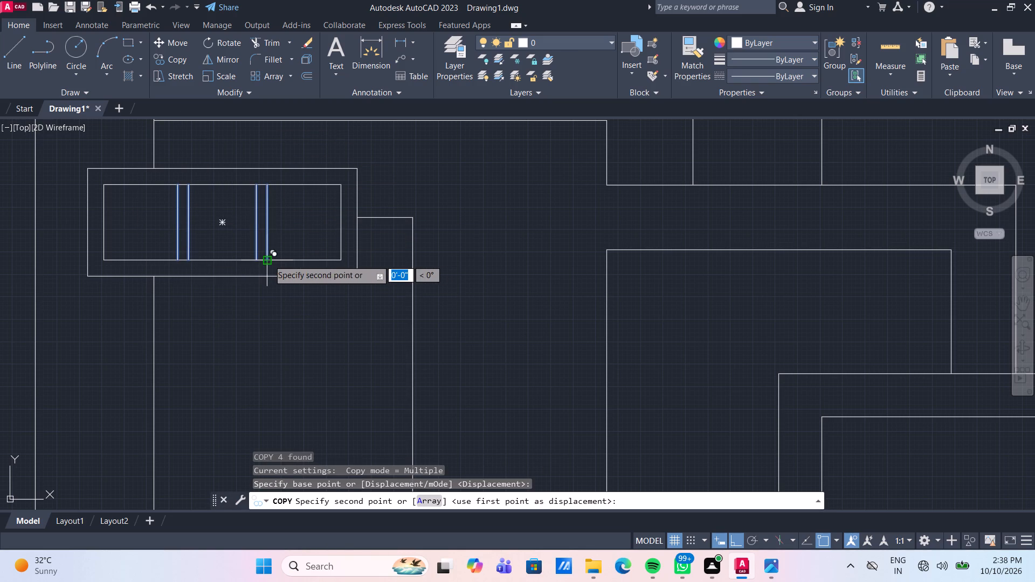
{"action": "scroll", "coordinate": [268, 260], "scroll_direction": "down", "scroll_amount": 5}
{"action": "scroll", "coordinate": [281, 396], "scroll_direction": "up", "scroll_amount": 4}
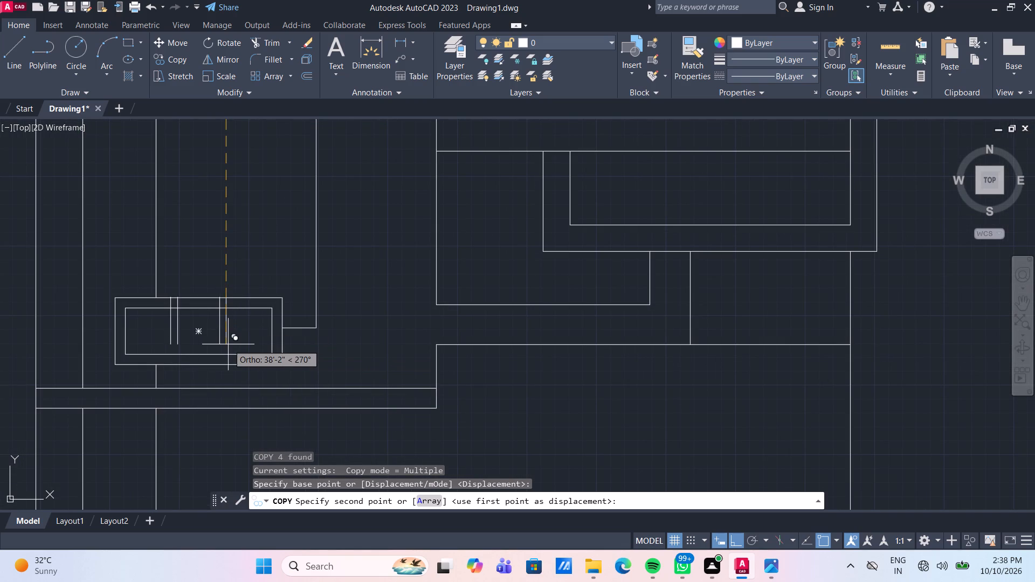
{"action": "left_click", "coordinate": [228, 352]}
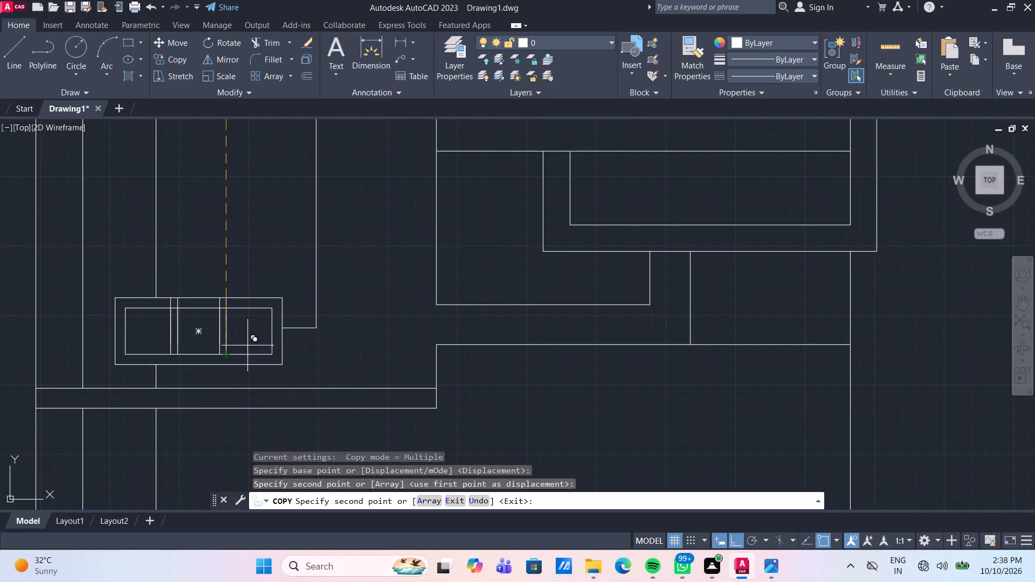
Draw a horizontal line about 5'-3" long rightward from the midpoint of the left vertical line between the two divided rectangles.
{"action": "key", "text": "Escape"}
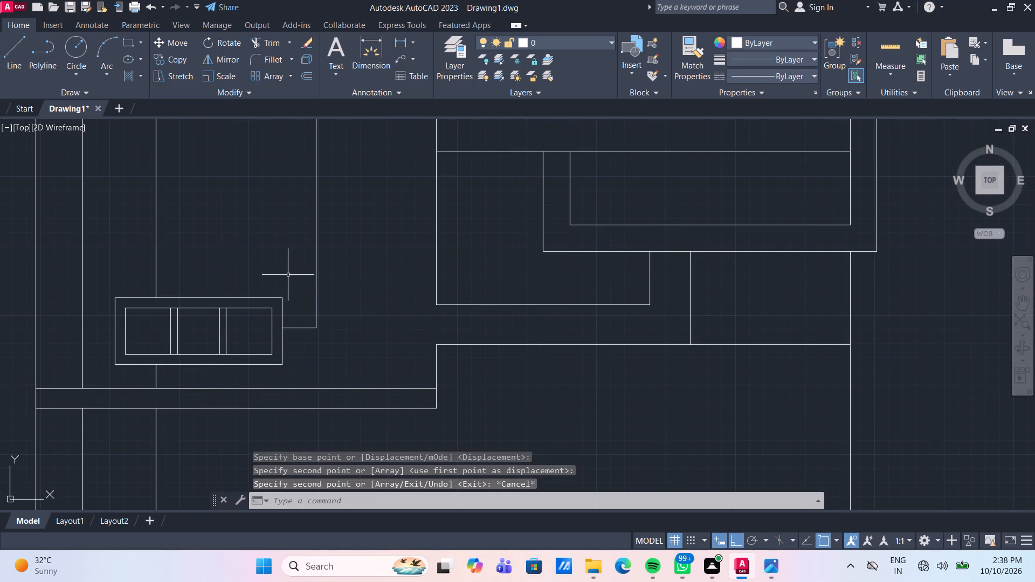
{"action": "scroll", "coordinate": [288, 275], "scroll_direction": "down", "scroll_amount": 3}
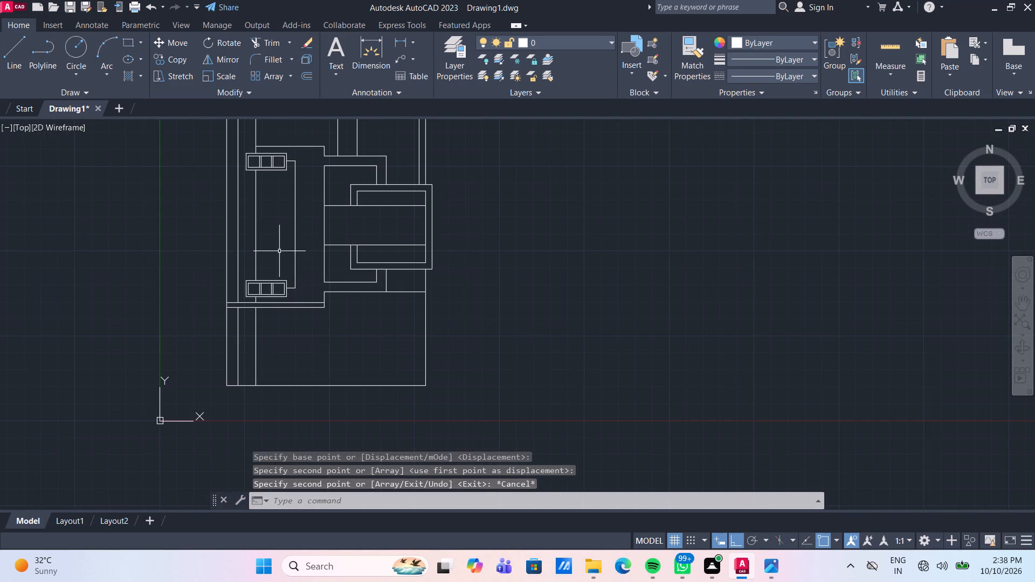
{"action": "middle_click_drag", "start_coordinate": [262, 226], "coordinate": [264, 226]}
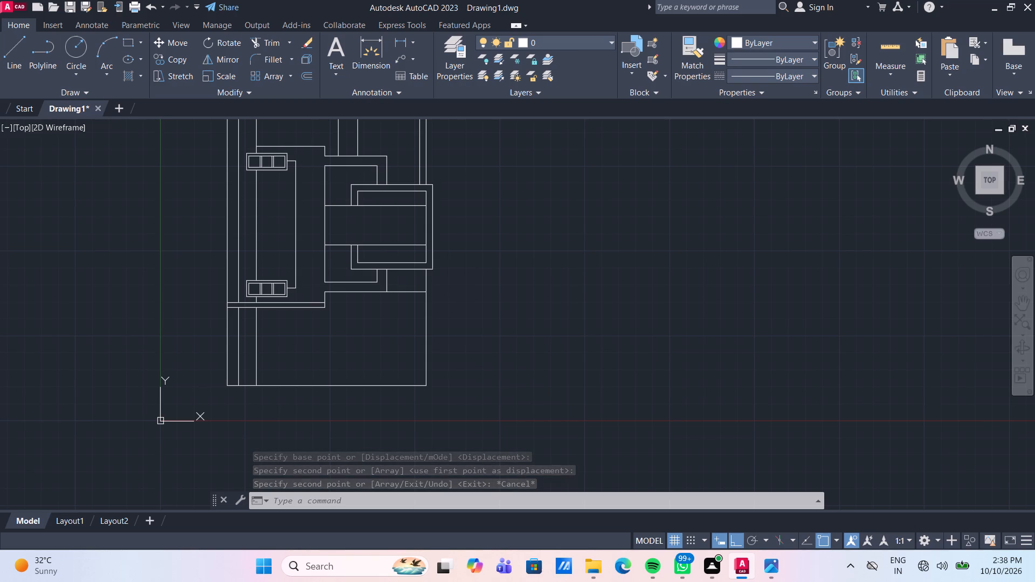
{"action": "middle_click_drag", "start_coordinate": [264, 226], "coordinate": [259, 239]}
{"action": "type", "text": "l"}
{"action": "key", "text": "space"}
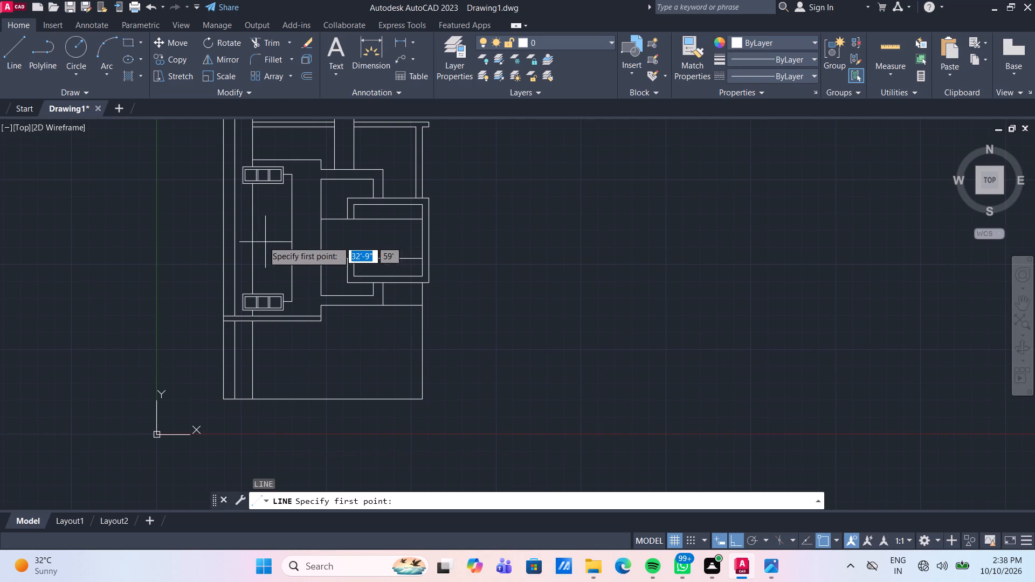
{"action": "left_click", "coordinate": [253, 239]}
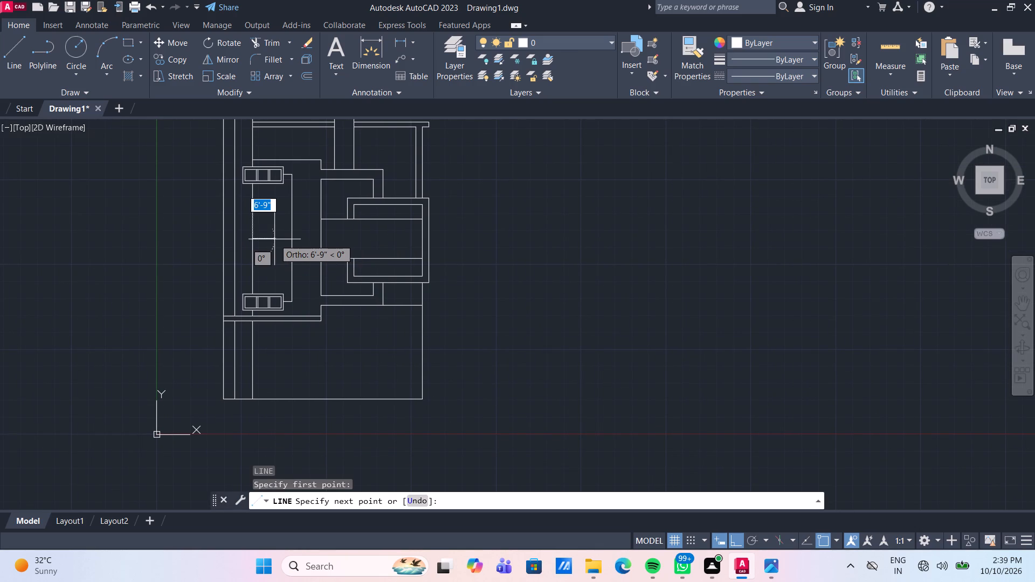
{"action": "scroll", "coordinate": [274, 239], "scroll_direction": "up", "scroll_amount": 1}
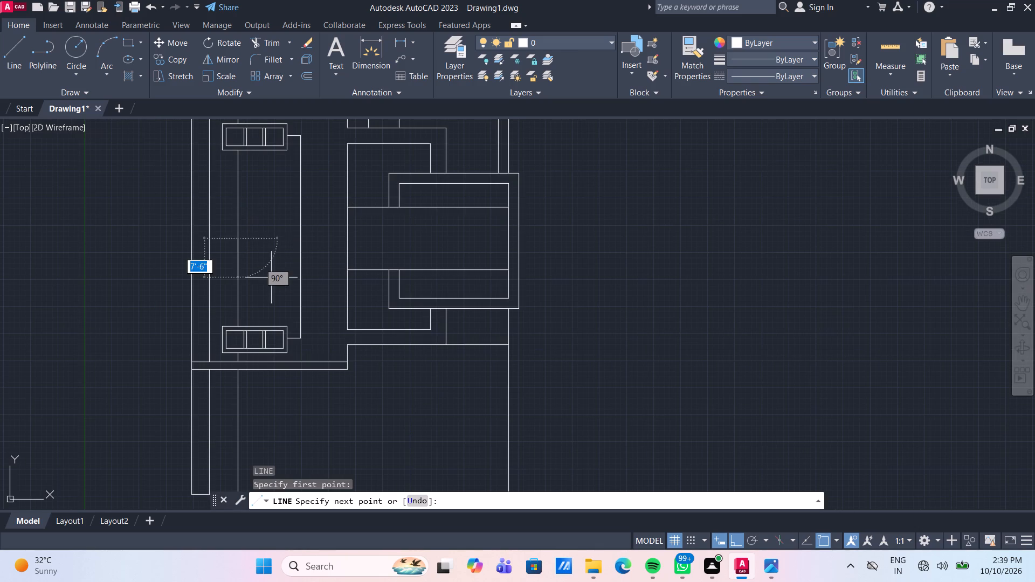
{"action": "left_click", "coordinate": [266, 239]}
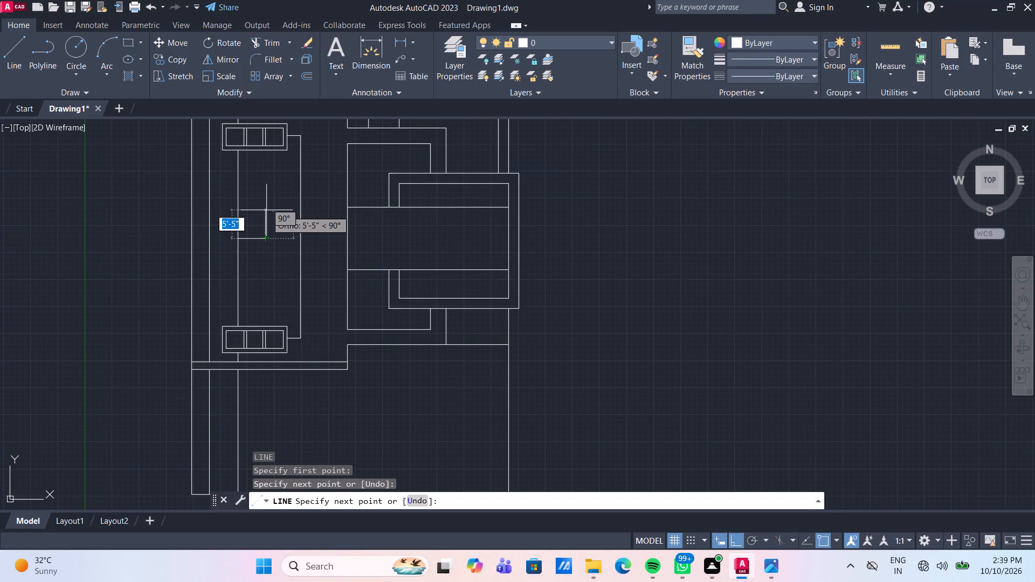
{"action": "key", "text": "Escape"}
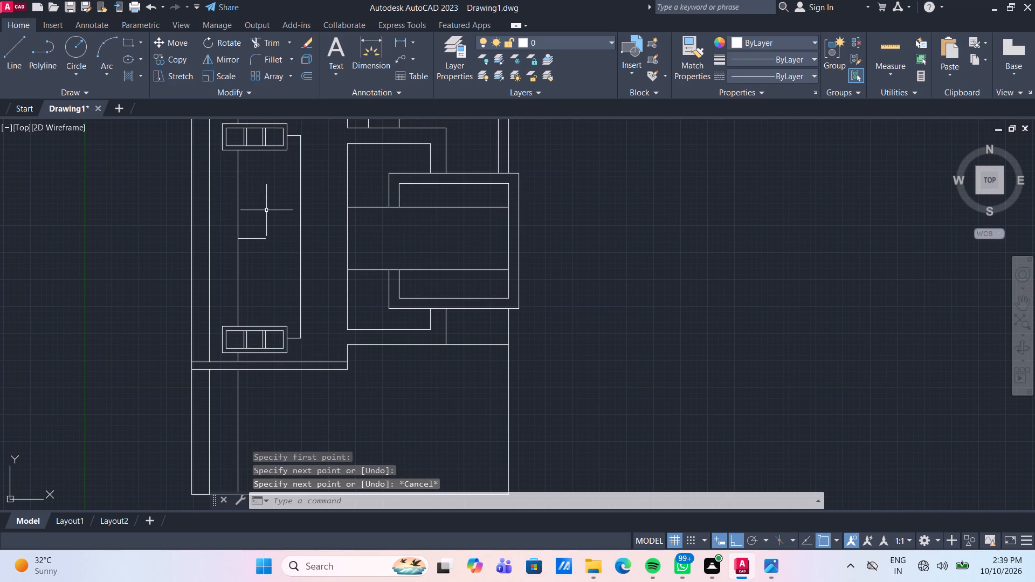
Offset the short horizontal line by 8' both above and below.
{"action": "type", "text": "o"}
{"action": "key", "text": "space"}
{"action": "key", "text": "space"}
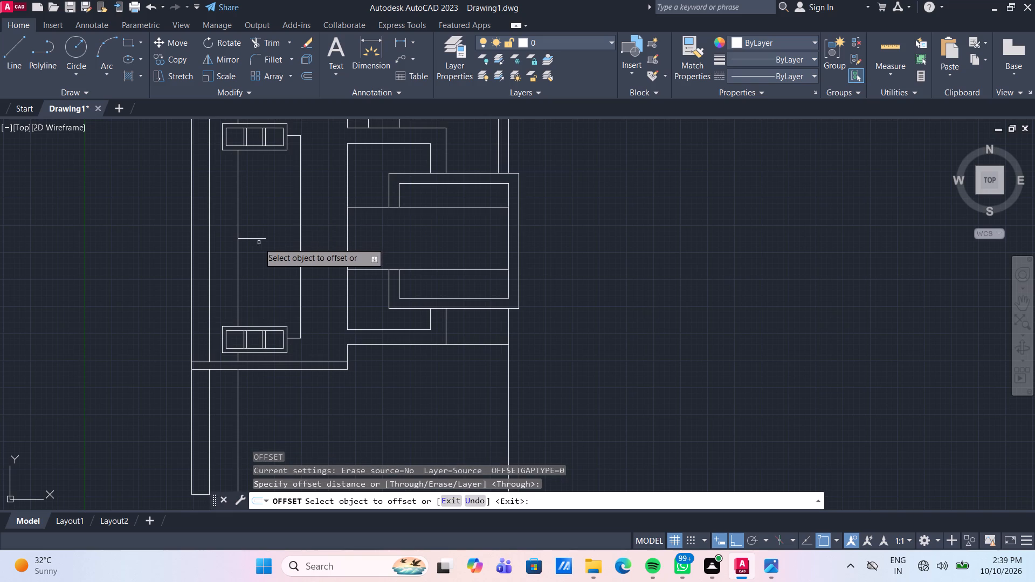
{"action": "left_click", "coordinate": [258, 240]}
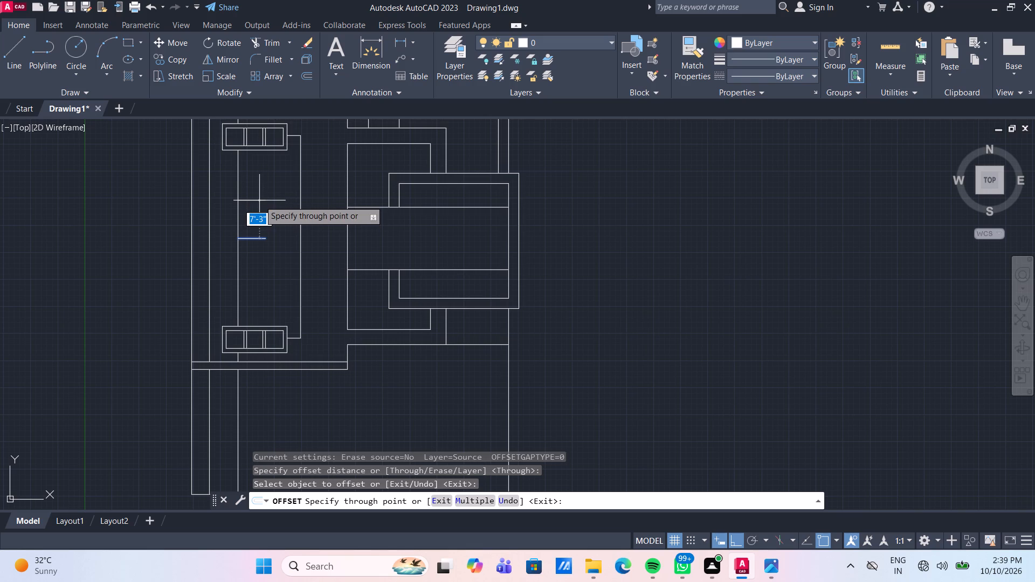
{"action": "type", "text": "8'"}
{"action": "key", "text": "Return"}
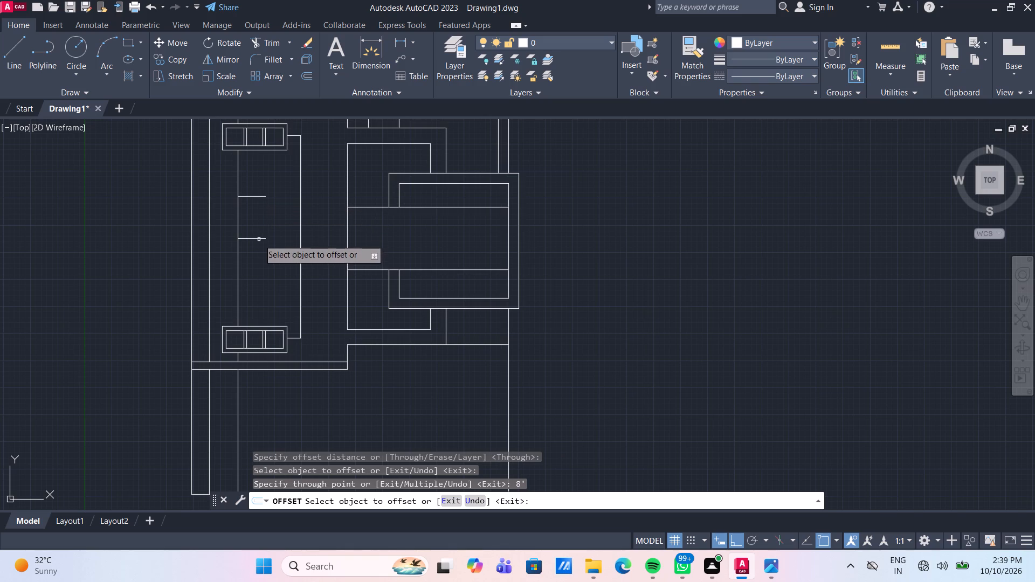
{"action": "left_click", "coordinate": [259, 239]}
{"action": "type", "text": "8'"}
{"action": "key", "text": "space"}
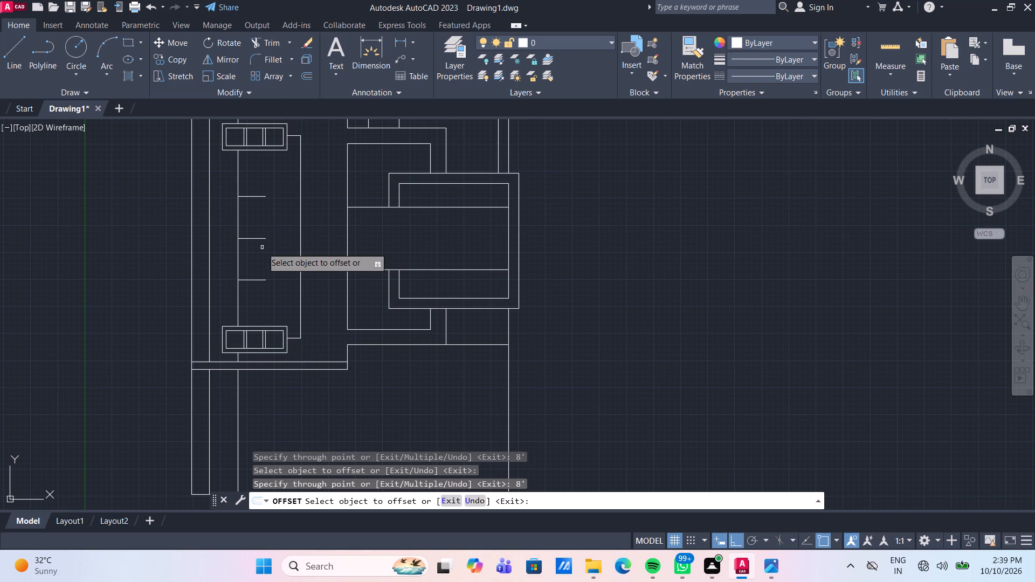
Offset the vertical line carrying the short lines 7' to the right, and offset that copy 1' back to the left.
{"action": "left_click", "coordinate": [238, 250]}
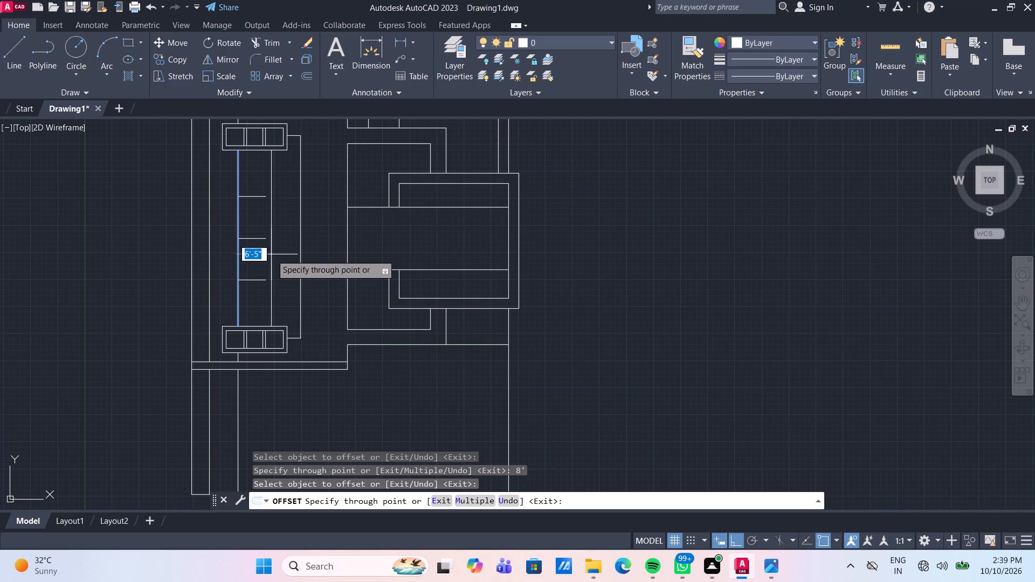
{"action": "type", "text": "7'"}
{"action": "key", "text": "Return"}
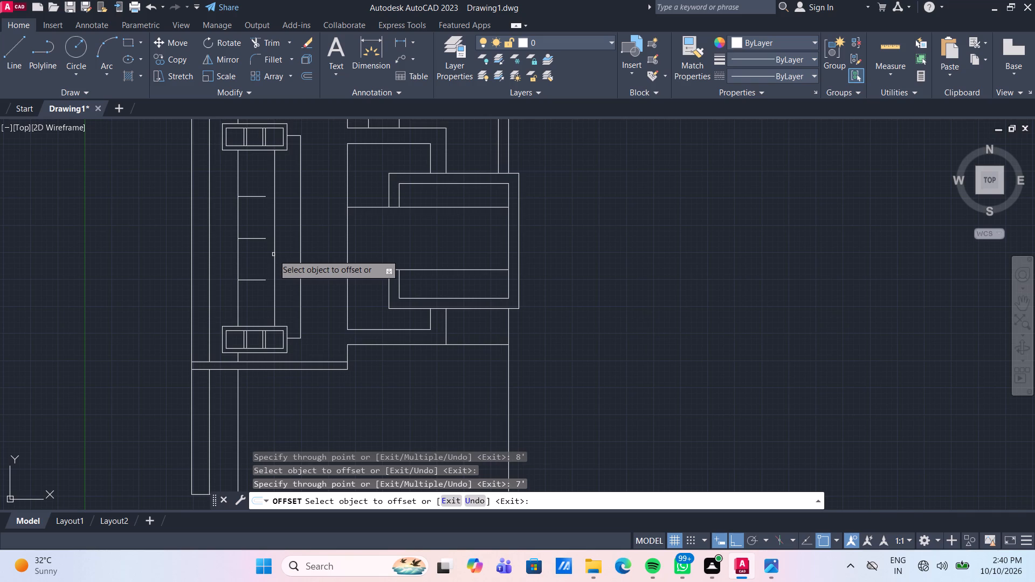
{"action": "left_click", "coordinate": [273, 254]}
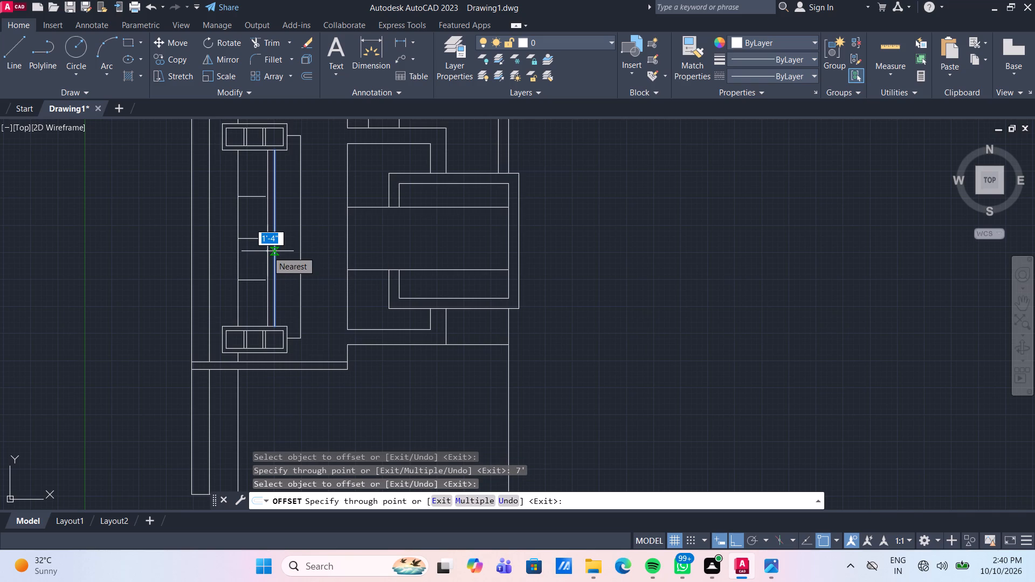
{"action": "type", "text": "1'"}
{"action": "key", "text": "Return"}
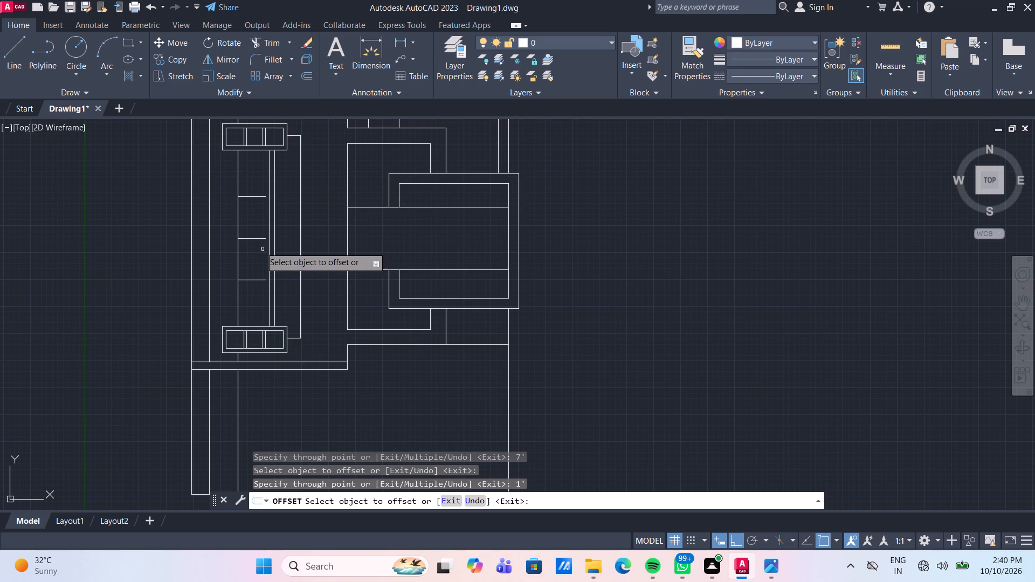
Offset the topmost and bottommost short horizontal lines 1' inward toward the middle one.
{"action": "left_click", "coordinate": [257, 196]}
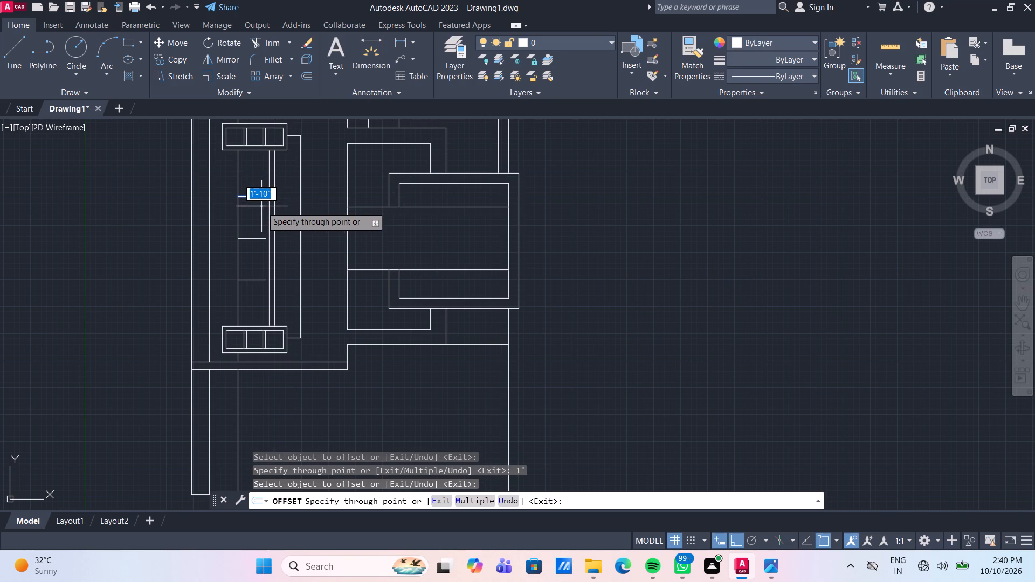
{"action": "type", "text": "1'"}
{"action": "key", "text": "Return"}
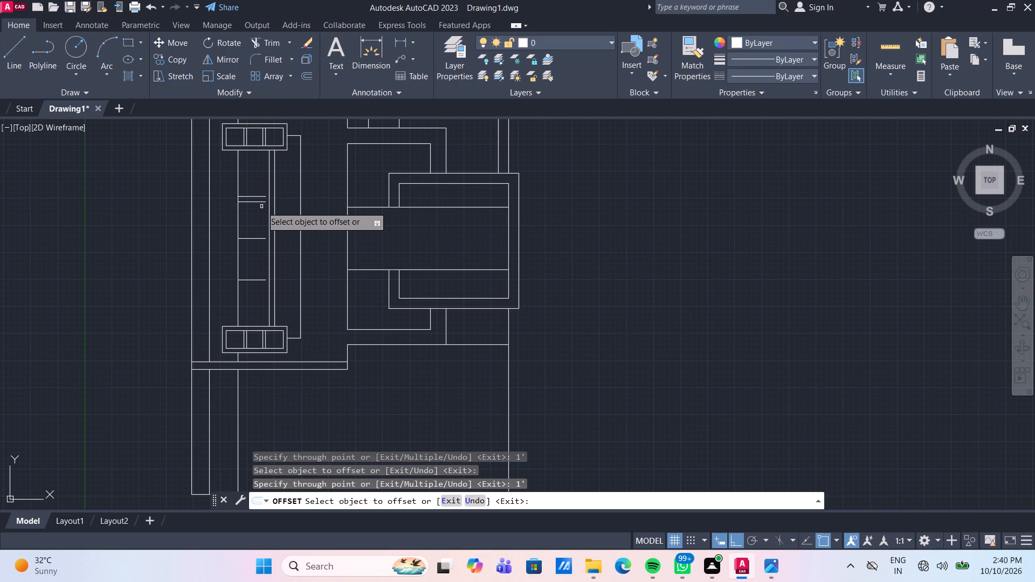
{"action": "left_click", "coordinate": [258, 282]}
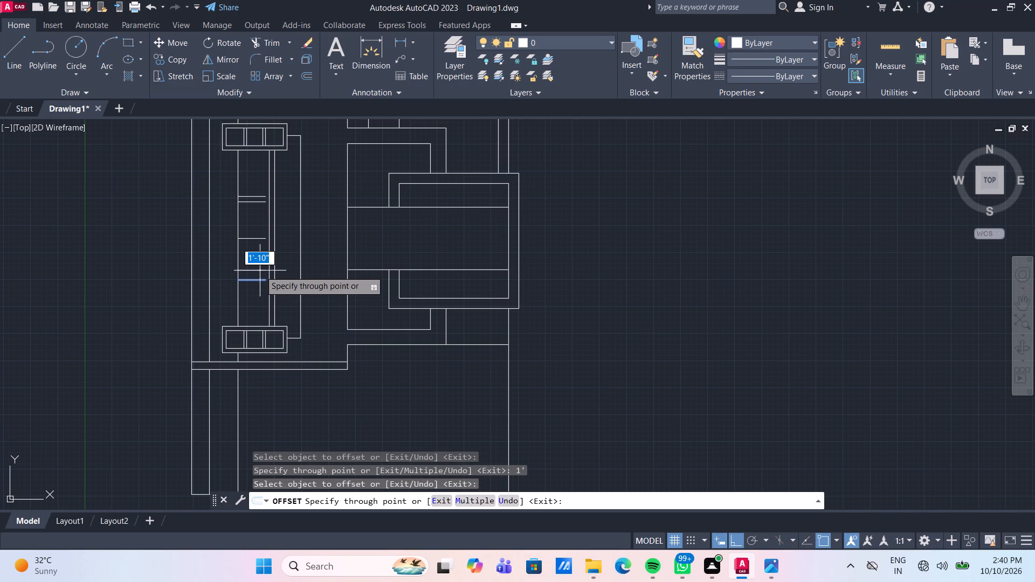
{"action": "type", "text": "1'"}
{"action": "key", "text": "Return"}
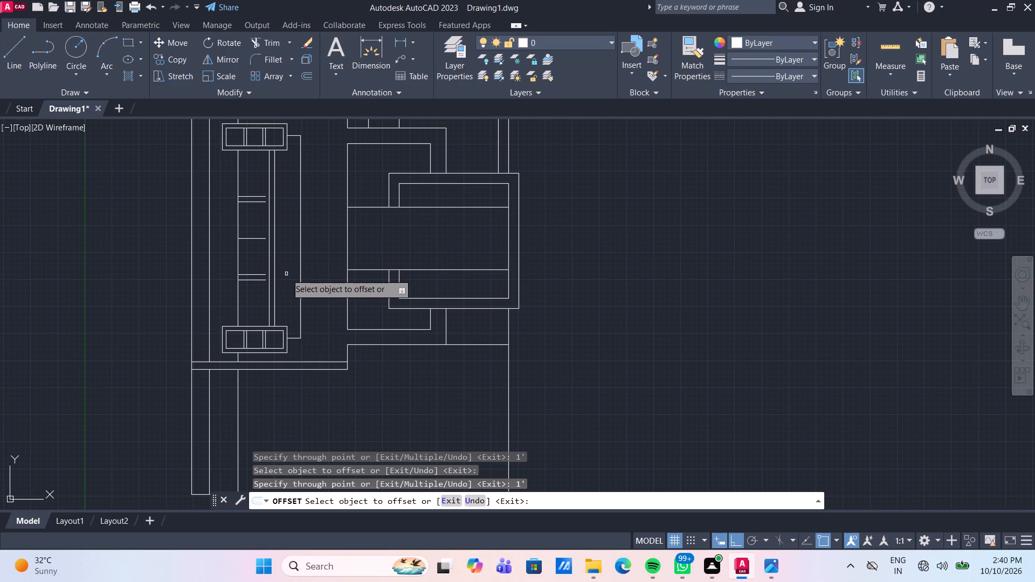
Offset the middle short horizontal line by 3' both above and below.
{"action": "scroll", "coordinate": [257, 240], "scroll_direction": "up", "scroll_amount": 1}
{"action": "left_click", "coordinate": [253, 238]}
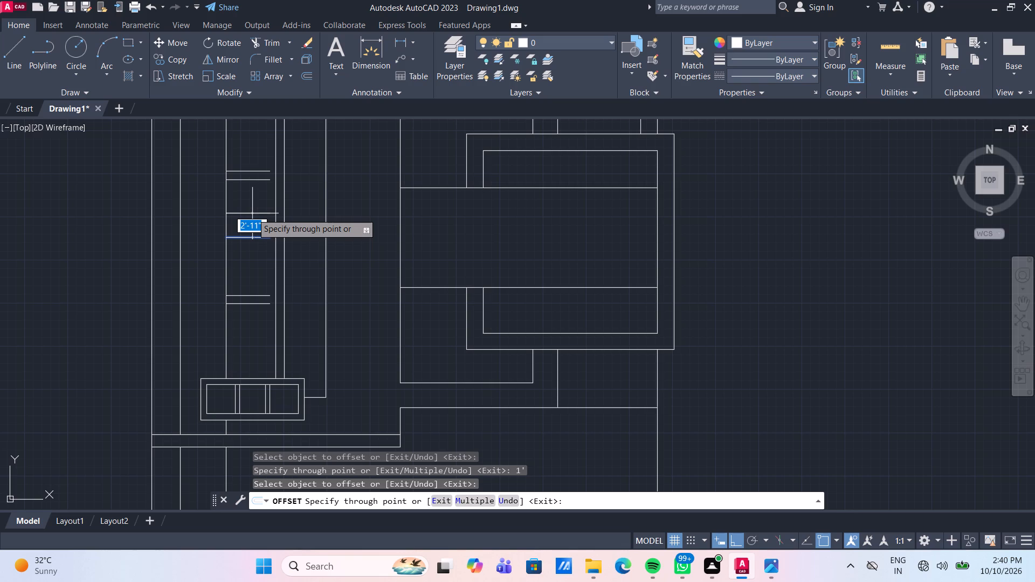
{"action": "type", "text": "3'"}
{"action": "key", "text": "Return"}
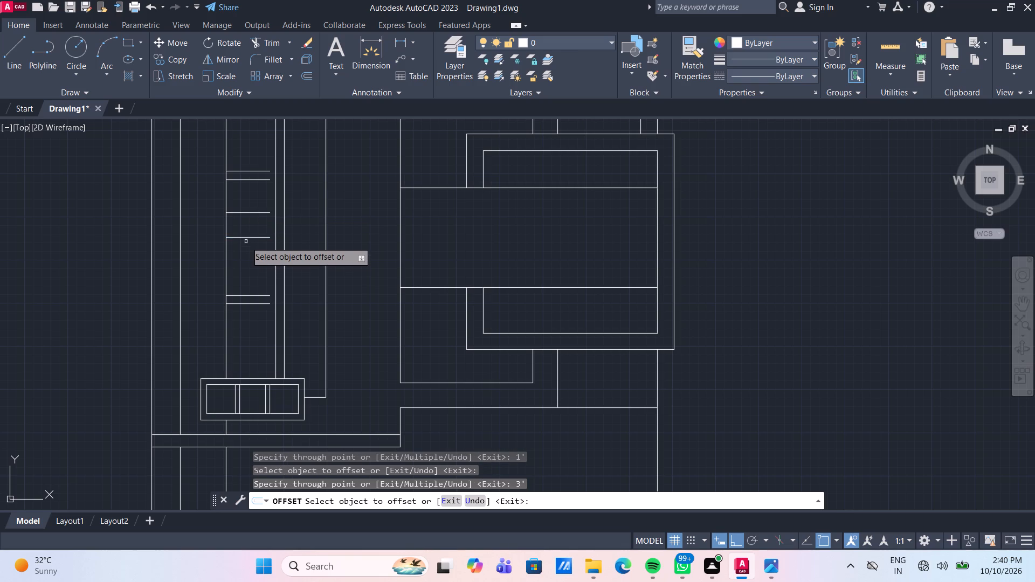
{"action": "left_click", "coordinate": [246, 238]}
{"action": "type", "text": "3'"}
{"action": "key", "text": "Return"}
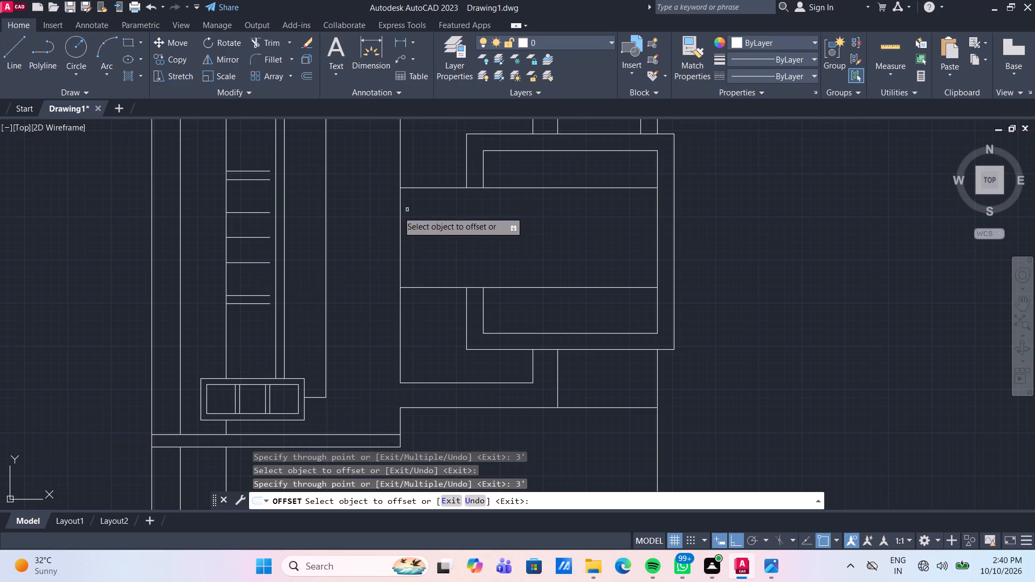
Offset the two lines flanking the middle line 8" outward, away from it.
{"action": "left_click", "coordinate": [255, 212]}
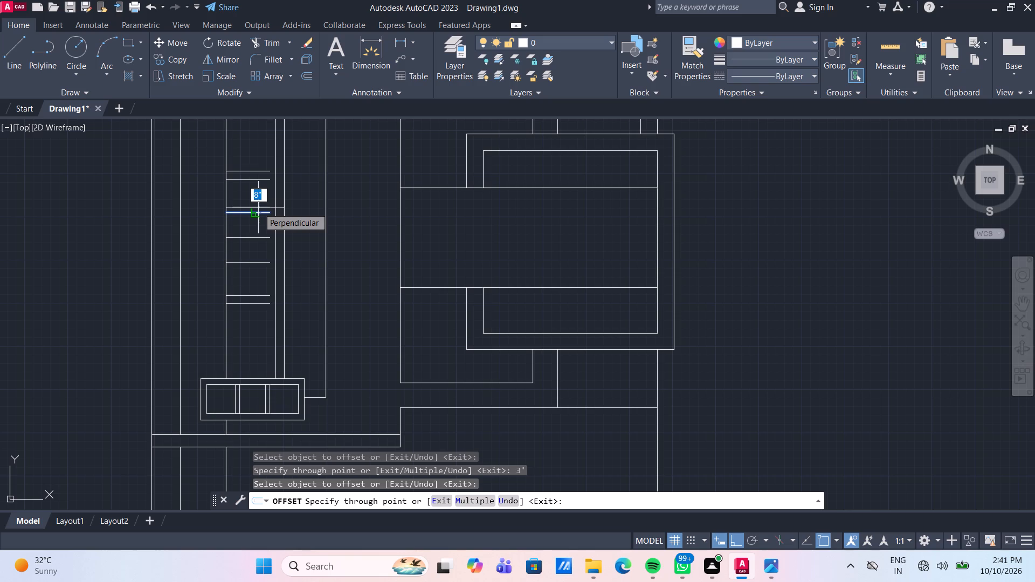
{"action": "type", "text": "8\""}
{"action": "key", "text": "Return"}
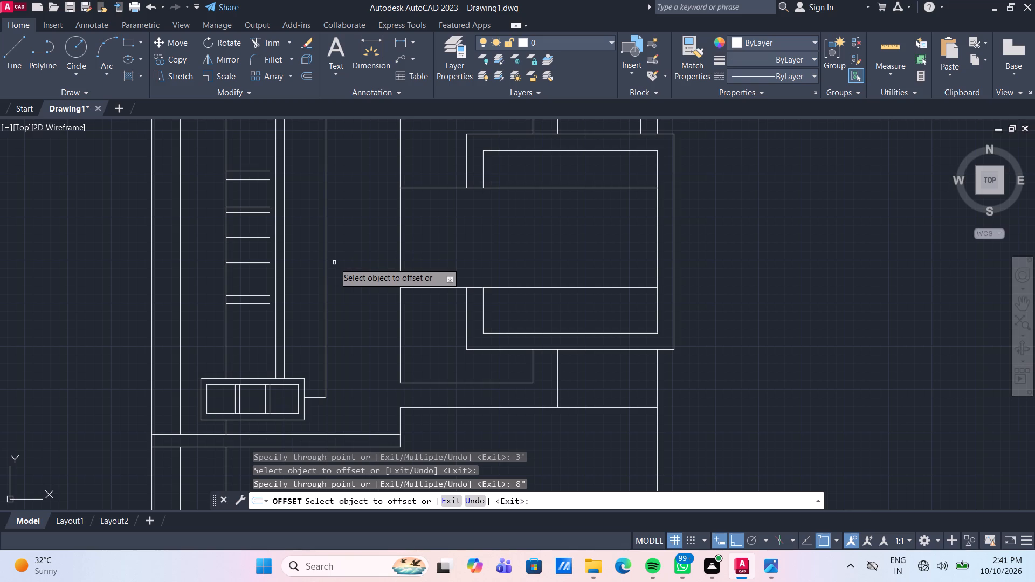
{"action": "left_click", "coordinate": [258, 263]}
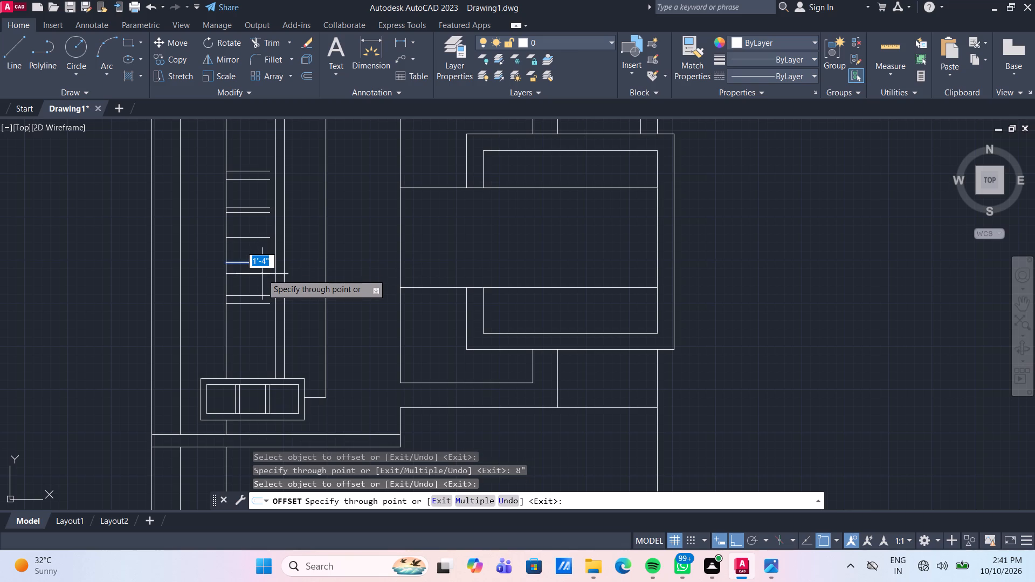
{"action": "type", "text": "8\""}
{"action": "key", "text": "Return"}
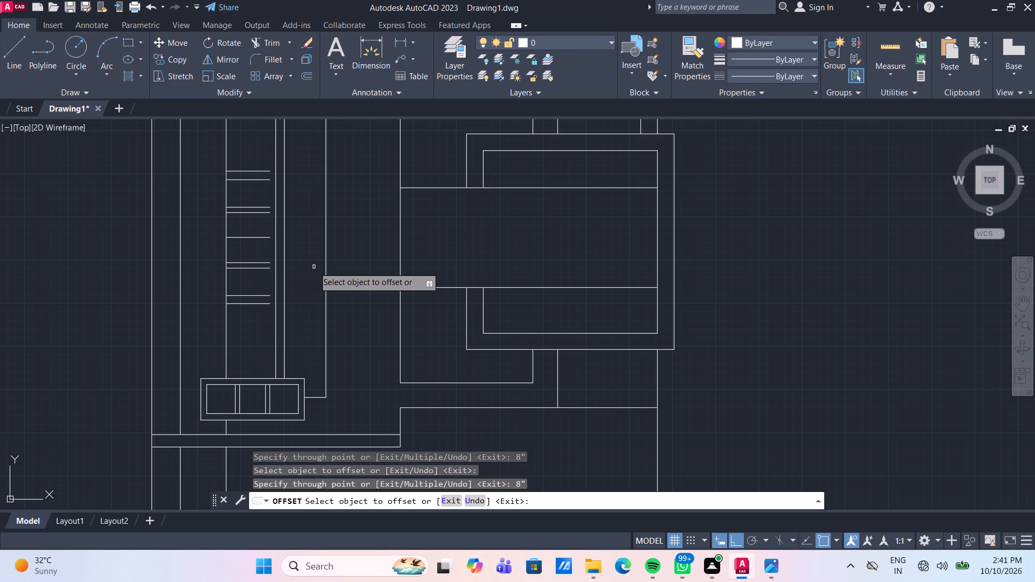
{"action": "key", "text": "Escape"}
Extend the topmost and bottommost short horizontal lines to the outer vertical line and the inner paired lines to the inner vertical line.
{"action": "type", "text": "tr"}
{"action": "key", "text": "space"}
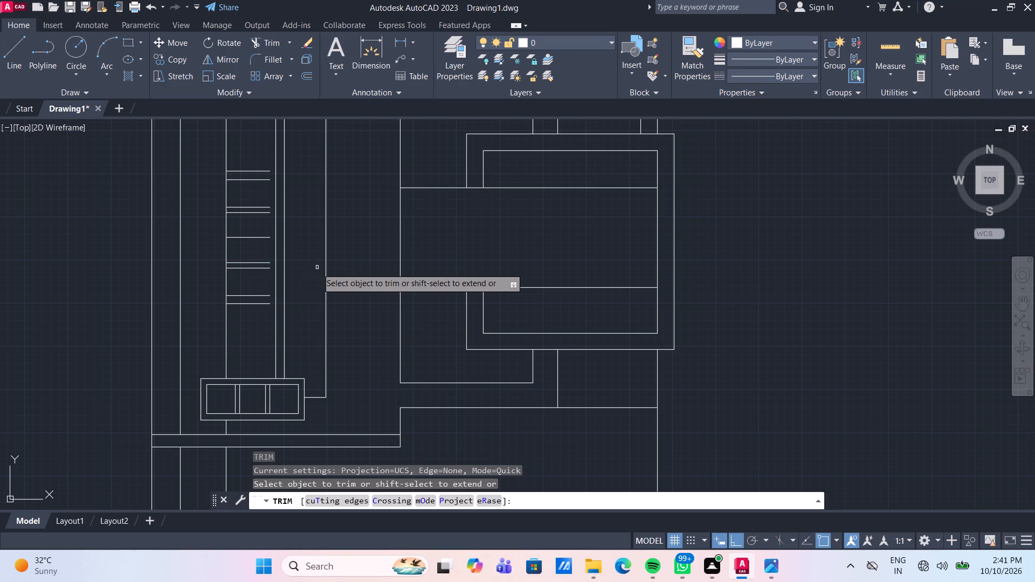
{"action": "left_click", "coordinate": [258, 306], "text": "shift"}
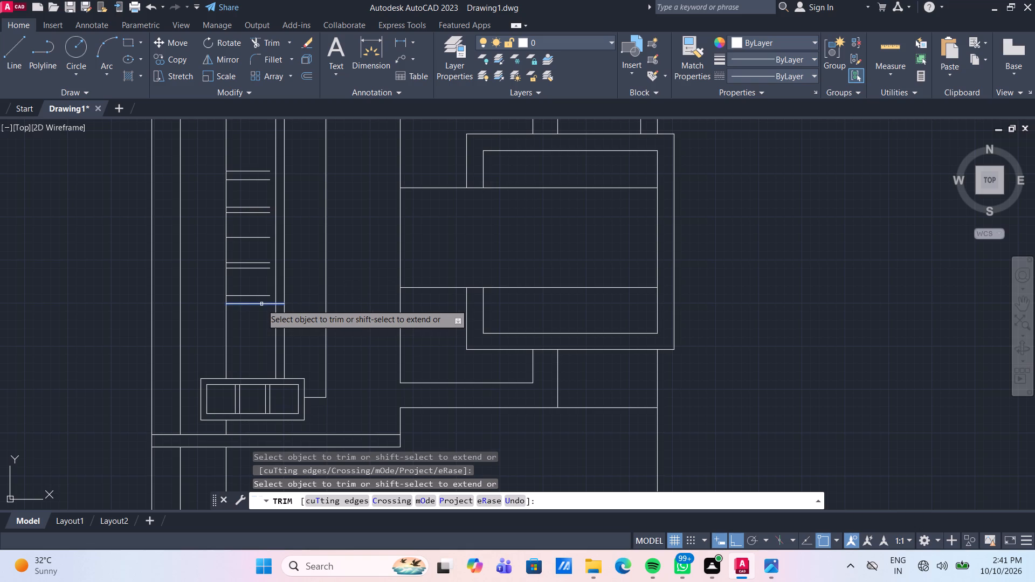
{"action": "left_click", "coordinate": [261, 304], "text": "shift"}
{"action": "left_click", "coordinate": [260, 296], "text": "shift"}
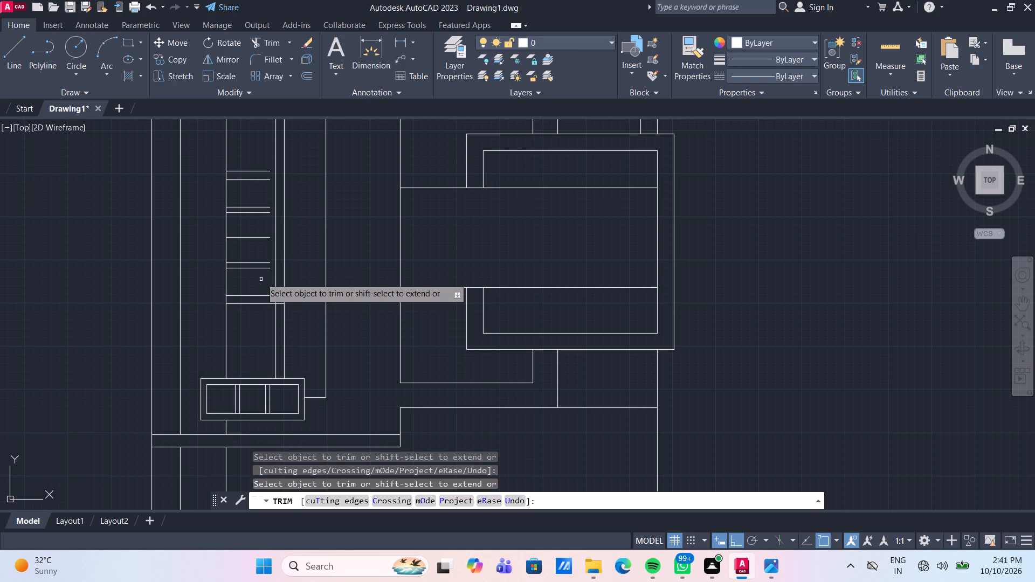
{"action": "left_click", "coordinate": [258, 279], "text": "shift"}
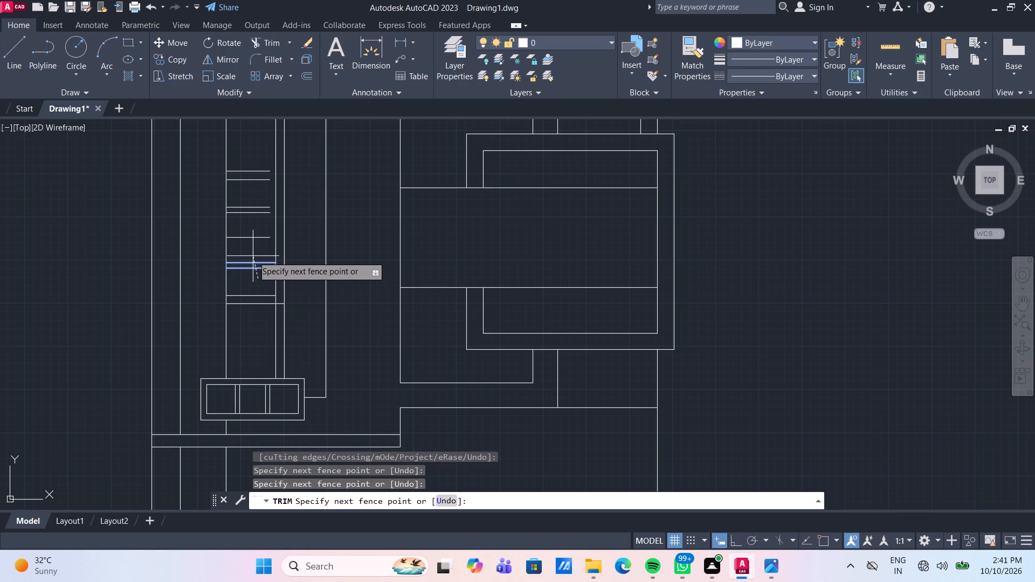
{"action": "left_click", "coordinate": [253, 256], "text": "shift"}
{"action": "left_click", "coordinate": [261, 218], "text": "shift"}
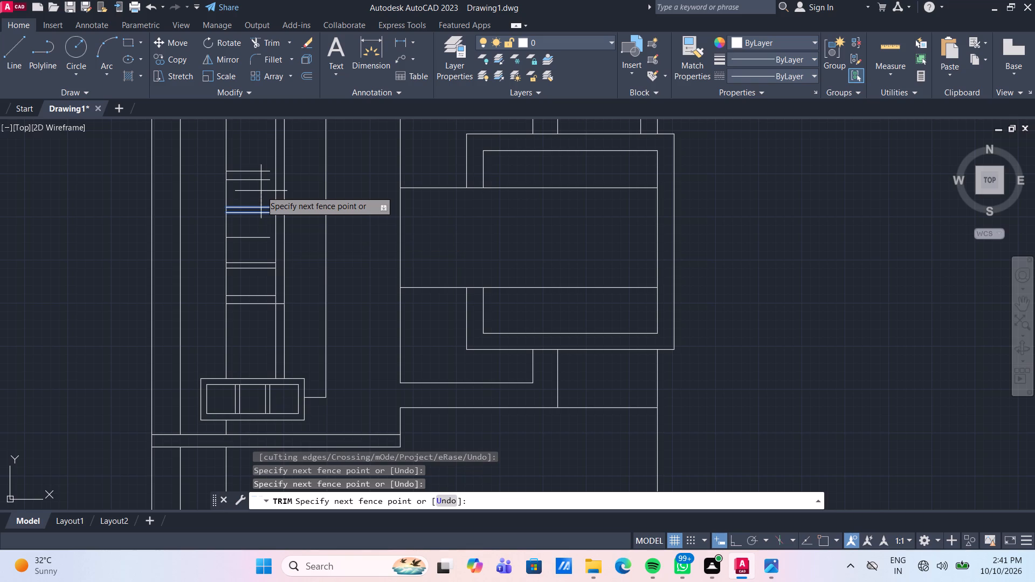
{"action": "left_click", "coordinate": [261, 191], "text": "shift"}
{"action": "left_click", "coordinate": [261, 191]}
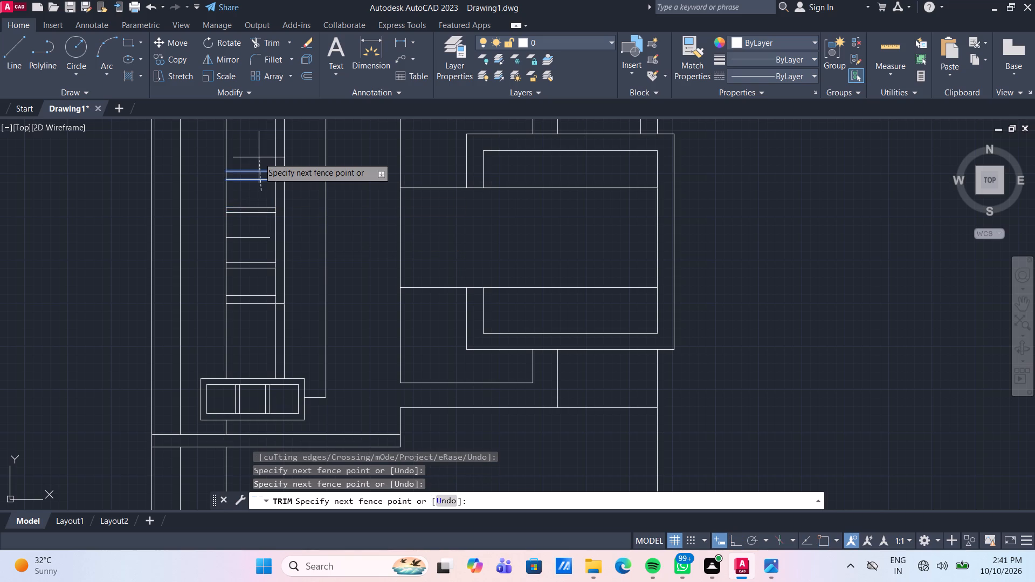
{"action": "left_click", "coordinate": [259, 157], "text": "shift"}
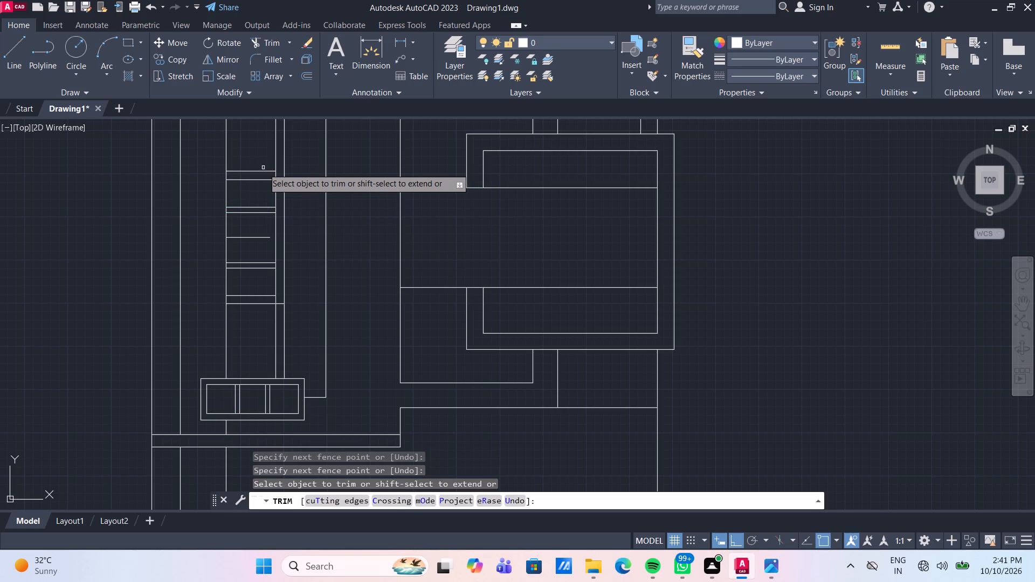
{"action": "left_click", "coordinate": [265, 170], "text": "shift"}
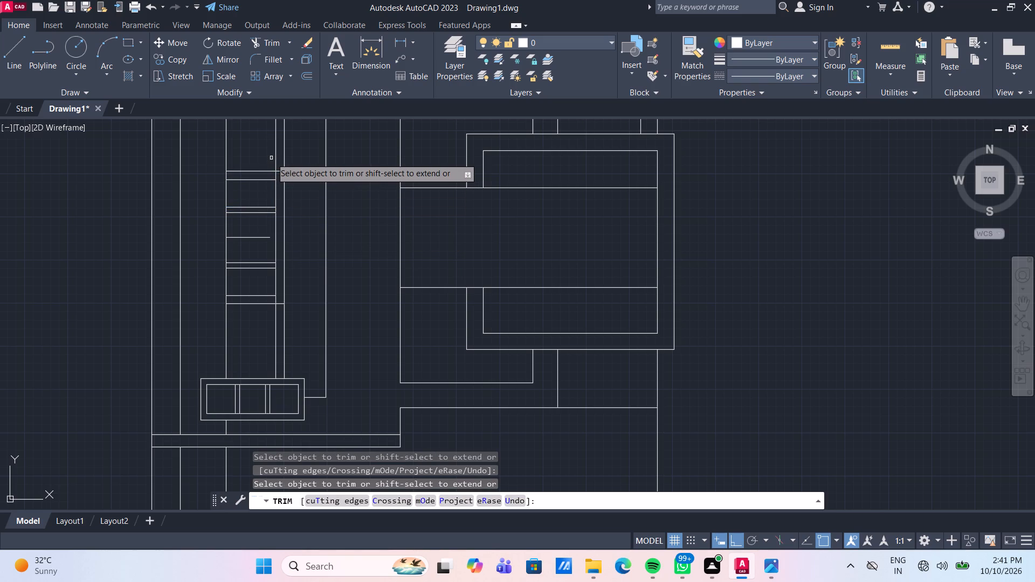
Trim the two panel verticals beyond the outermost horizontals, trim the inner vertical's end stubs, and remove the middle short line.
{"action": "scroll", "coordinate": [271, 158], "scroll_direction": "down", "scroll_amount": 1}
{"action": "left_click", "coordinate": [271, 144]}
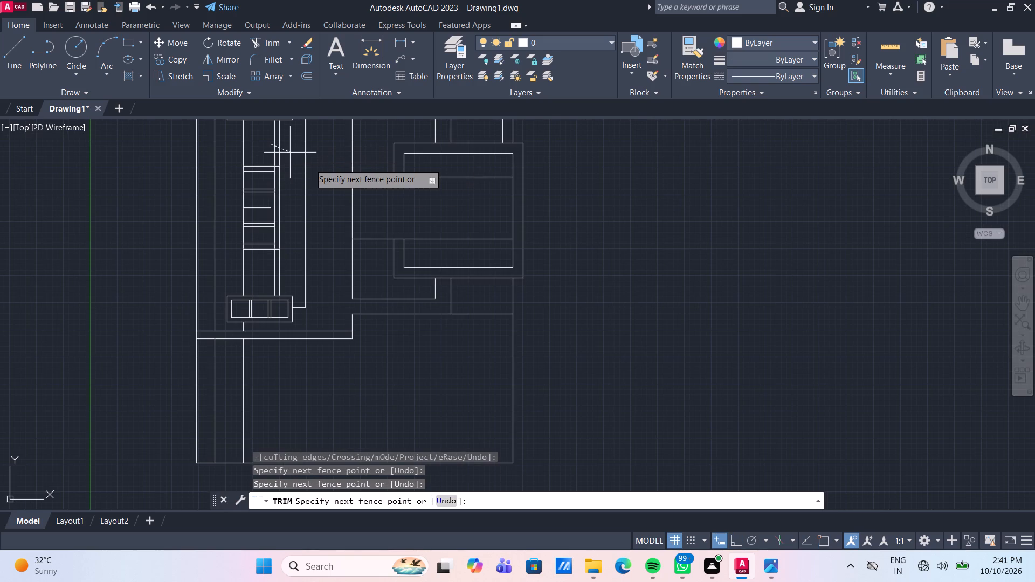
{"action": "left_click", "coordinate": [291, 158]}
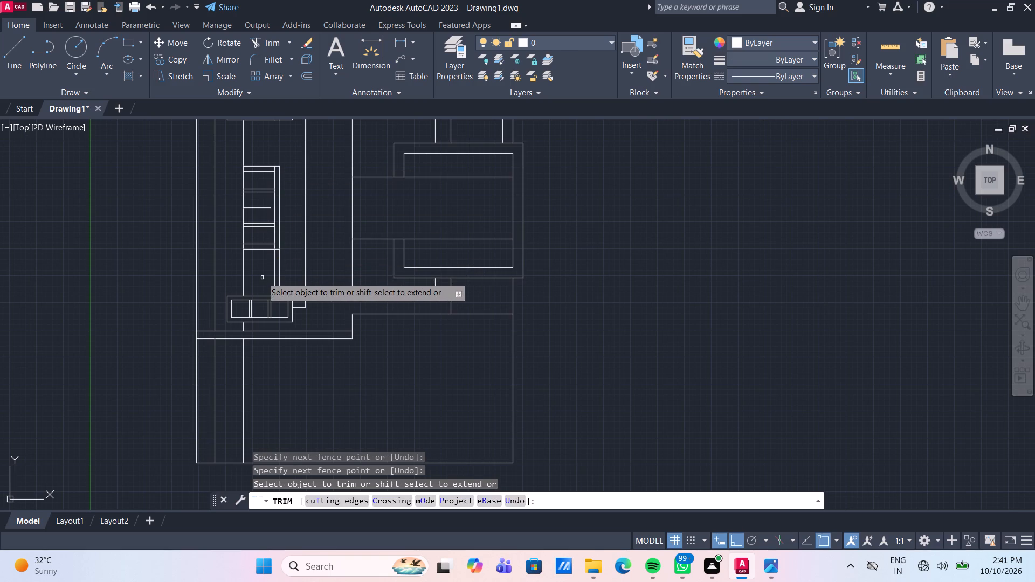
{"action": "left_click", "coordinate": [262, 274]}
{"action": "left_click", "coordinate": [287, 259]}
{"action": "scroll", "coordinate": [275, 236], "scroll_direction": "up", "scroll_amount": 2}
{"action": "left_click", "coordinate": [270, 264]}
{"action": "scroll", "coordinate": [276, 212], "scroll_direction": "down", "scroll_amount": 2}
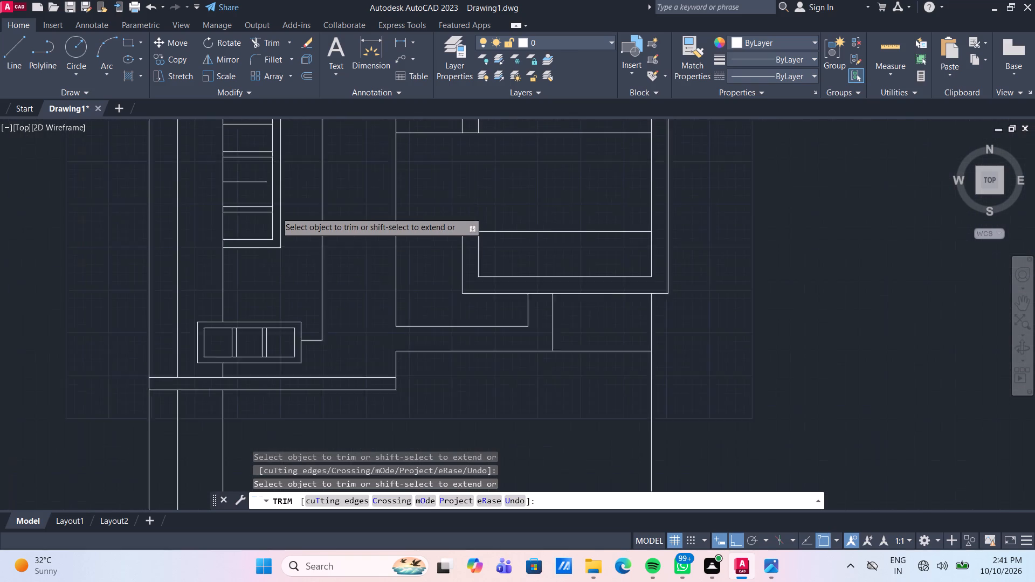
{"action": "left_click", "coordinate": [262, 194]}
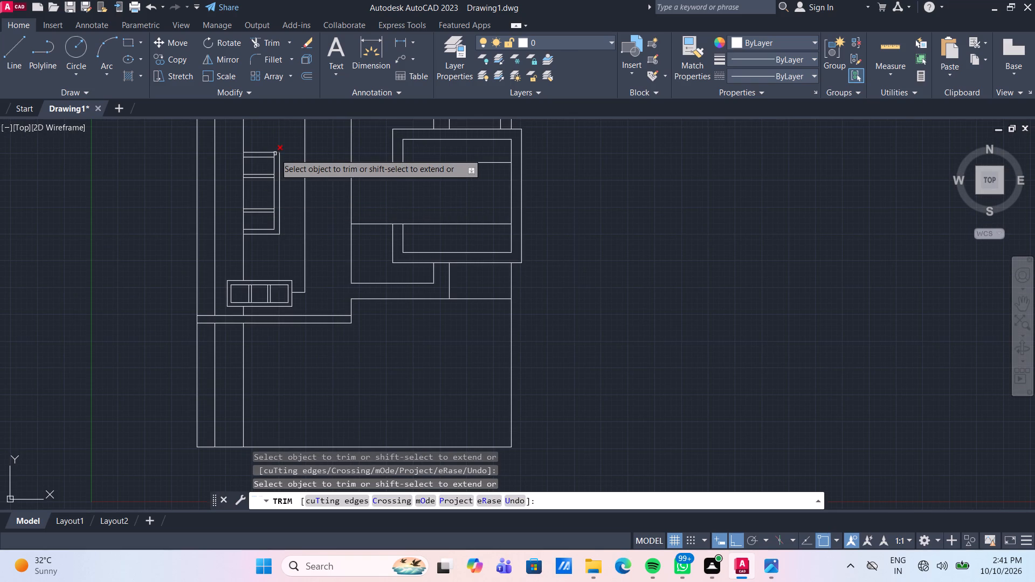
{"action": "scroll", "coordinate": [275, 154], "scroll_direction": "up", "scroll_amount": 3}
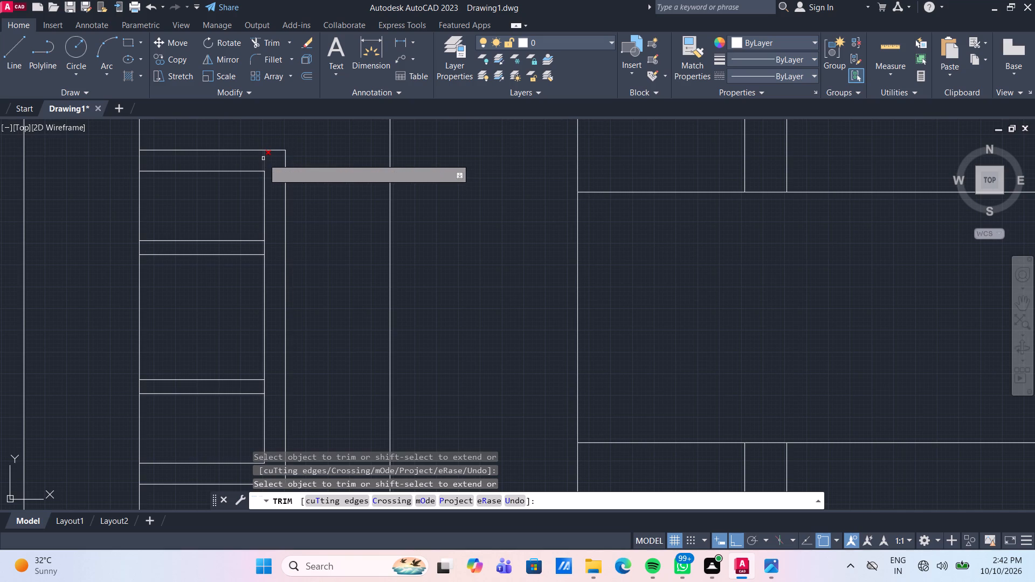
{"action": "left_click", "coordinate": [263, 158]}
{"action": "scroll", "coordinate": [351, 208], "scroll_direction": "down", "scroll_amount": 2}
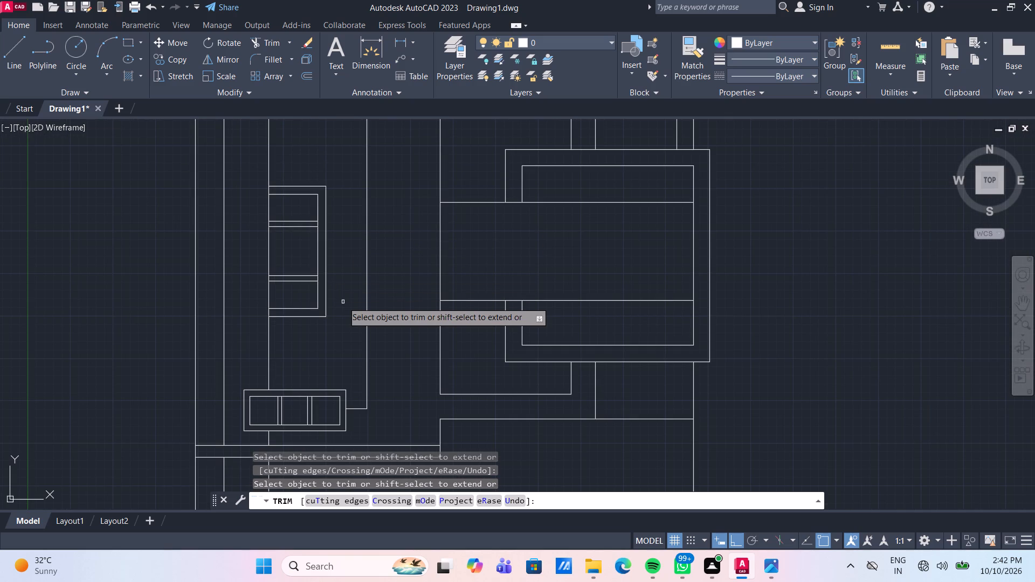
{"action": "key", "text": "Escape"}
Measure the opening above the upper paired band inside the panel.
{"action": "scroll", "coordinate": [343, 302], "scroll_direction": "down", "scroll_amount": 3}
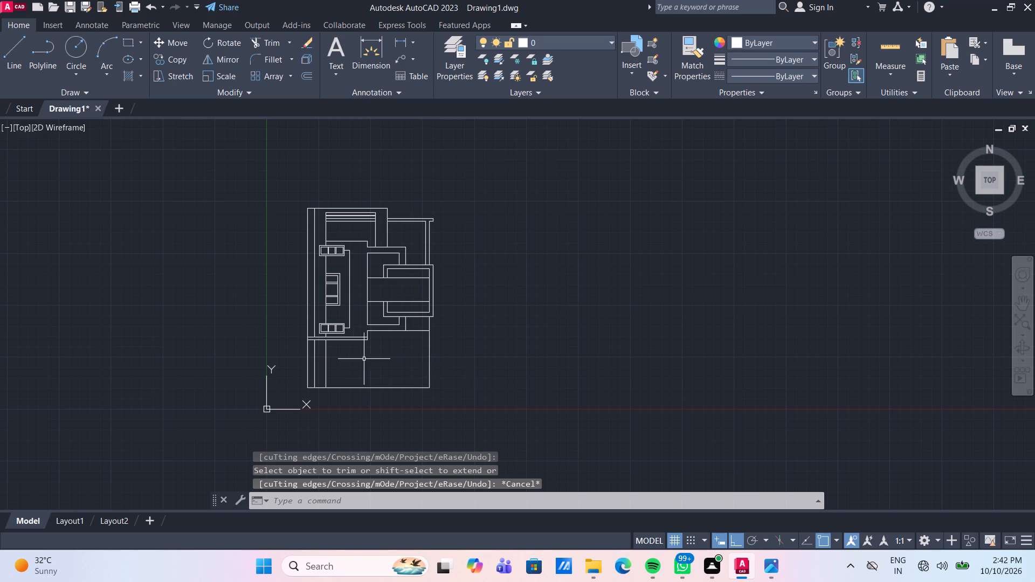
{"action": "scroll", "coordinate": [316, 231], "scroll_direction": "up", "scroll_amount": 2}
{"action": "scroll", "coordinate": [343, 402], "scroll_direction": "up", "scroll_amount": 2}
{"action": "middle_click_drag", "start_coordinate": [375, 366], "coordinate": [371, 307]}
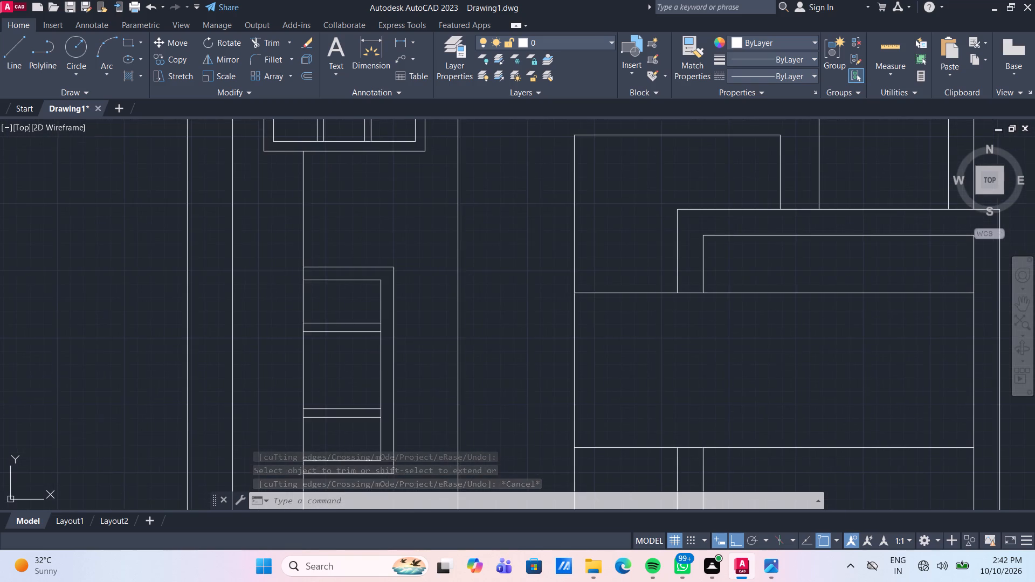
{"action": "middle_click_drag", "start_coordinate": [371, 307], "coordinate": [377, 255]}
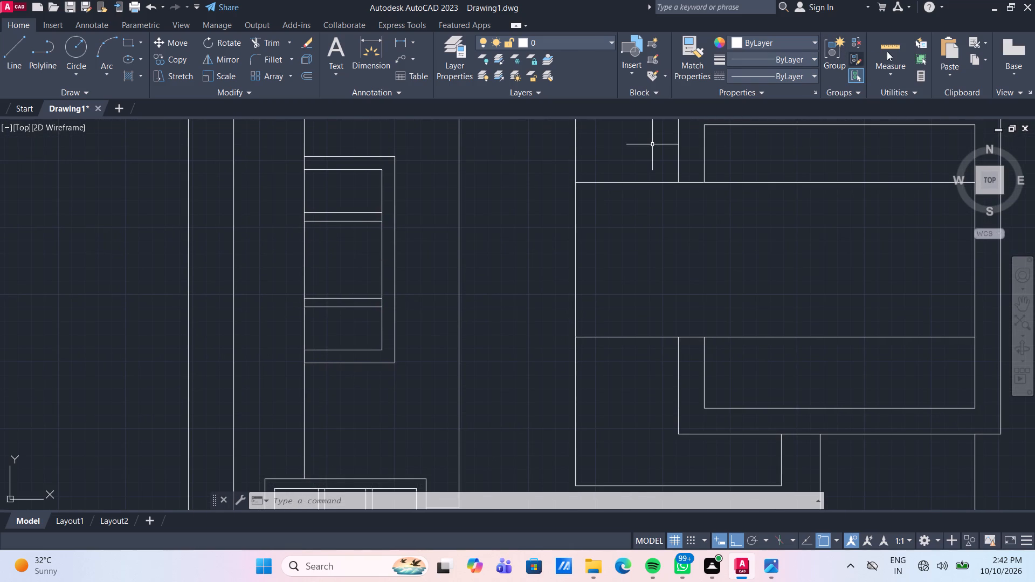
{"action": "left_click", "coordinate": [887, 51]}
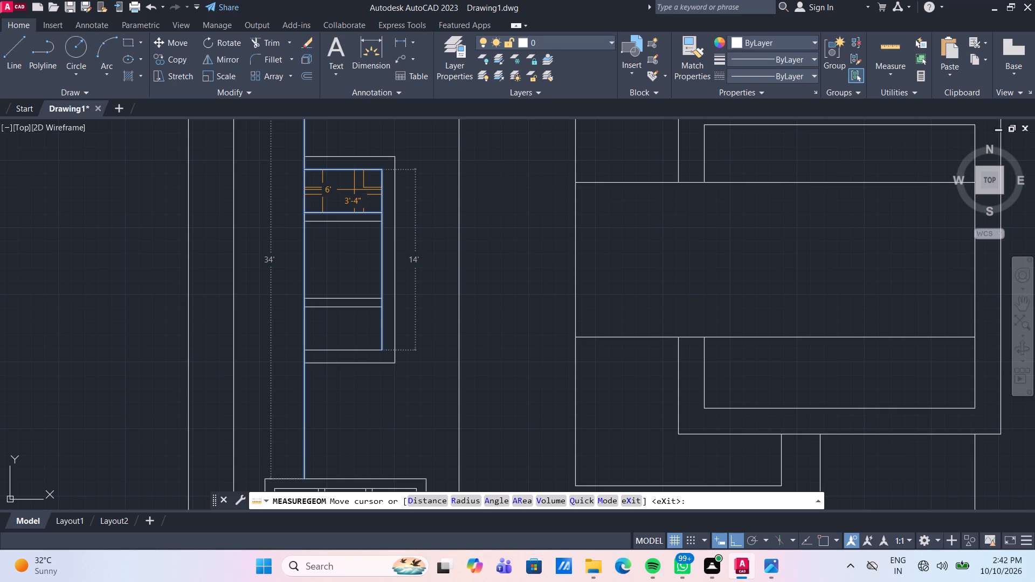
{"action": "key", "text": "Escape"}
Move the upper pair of horizontal band lines 4" up within the panel.
{"action": "left_click", "coordinate": [362, 247]}
{"action": "left_click", "coordinate": [342, 201]}
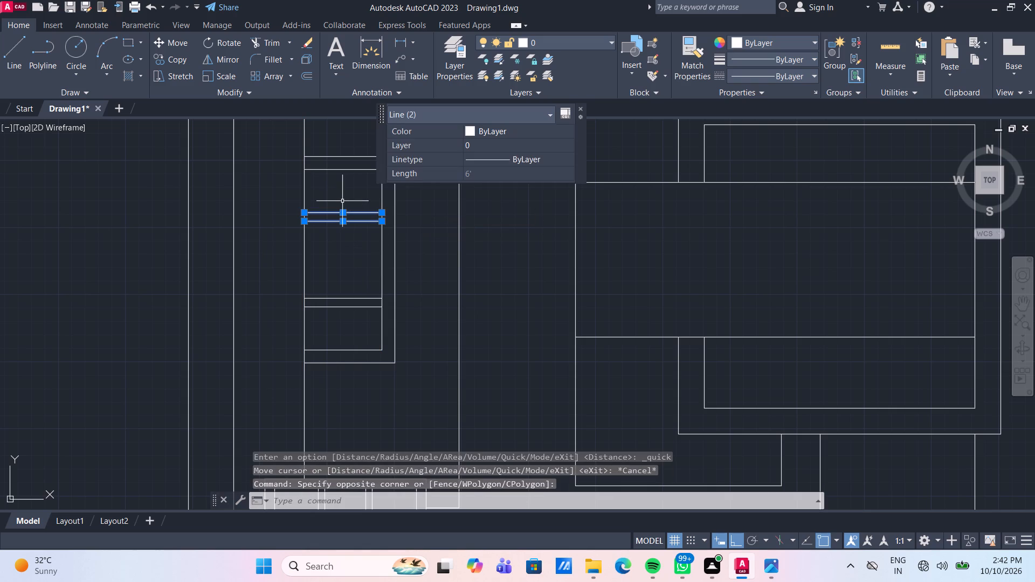
{"action": "type", "text": "m"}
{"action": "key", "text": "space"}
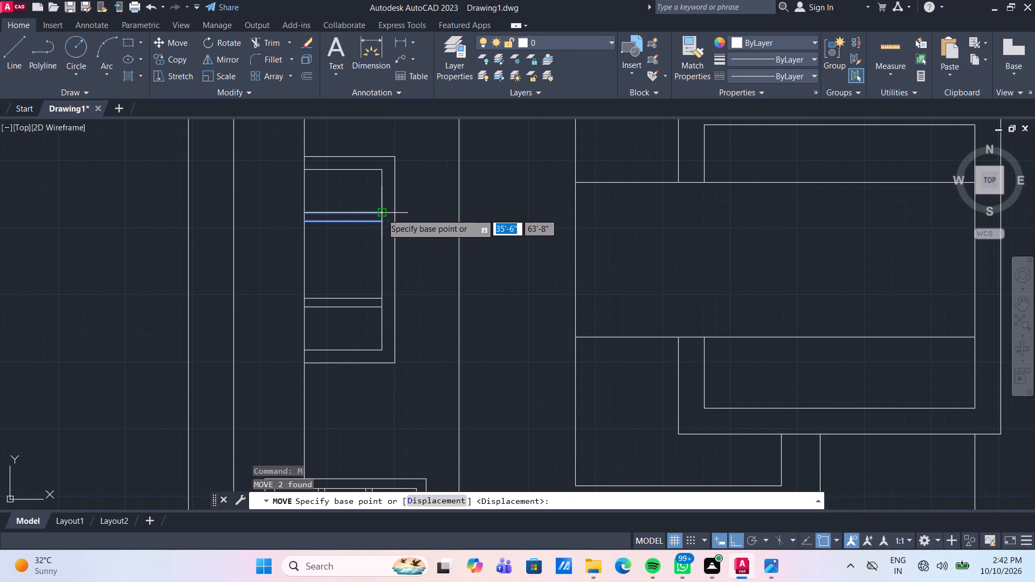
{"action": "left_click", "coordinate": [382, 213]}
{"action": "type", "text": "4\""}
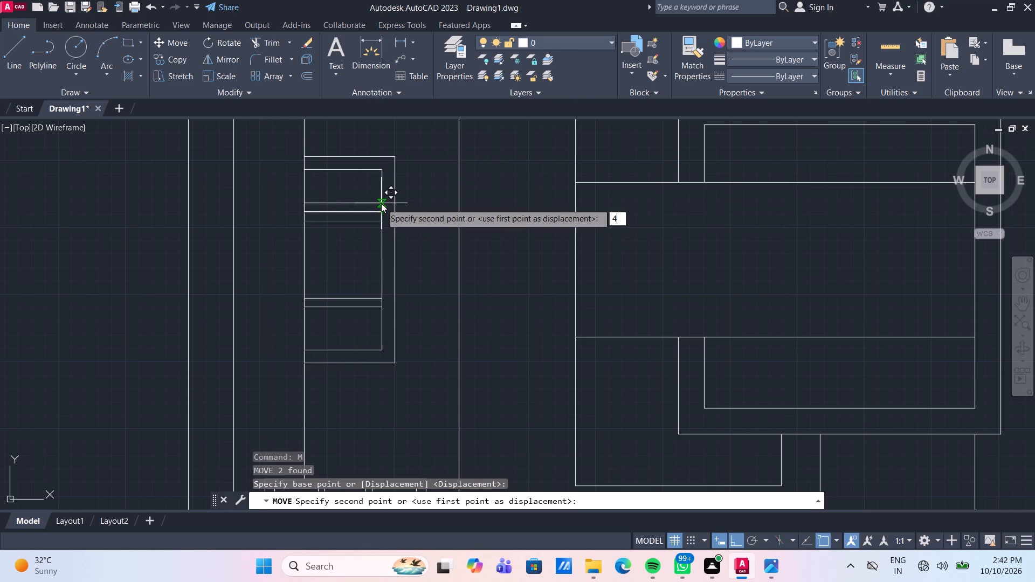
{"action": "key", "text": "Return"}
Move the lower pair of horizontal band lines 4" down within the panel.
{"action": "left_click_drag", "start_coordinate": [350, 322], "coordinate": [350, 304]}
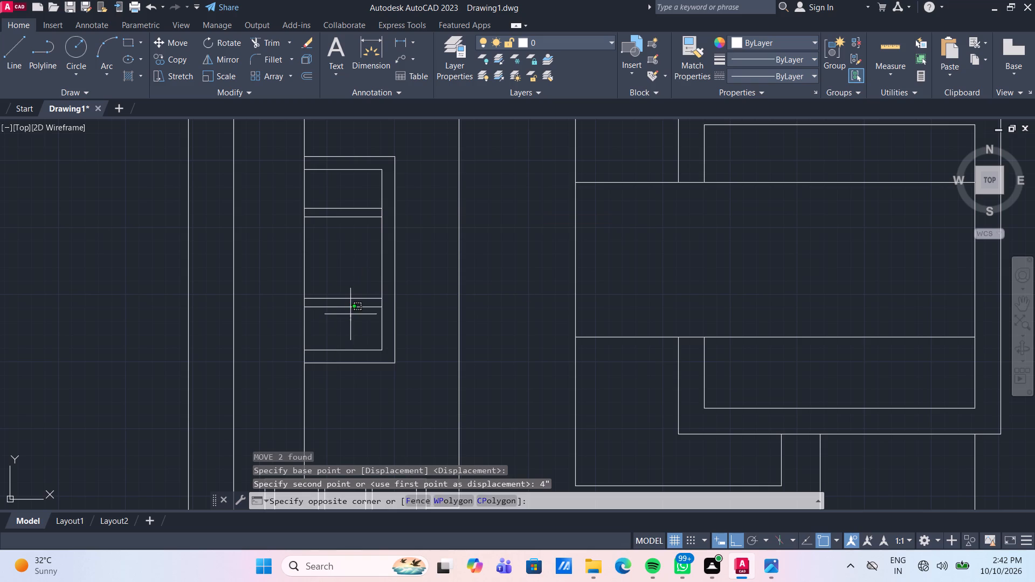
{"action": "left_click", "coordinate": [348, 273]}
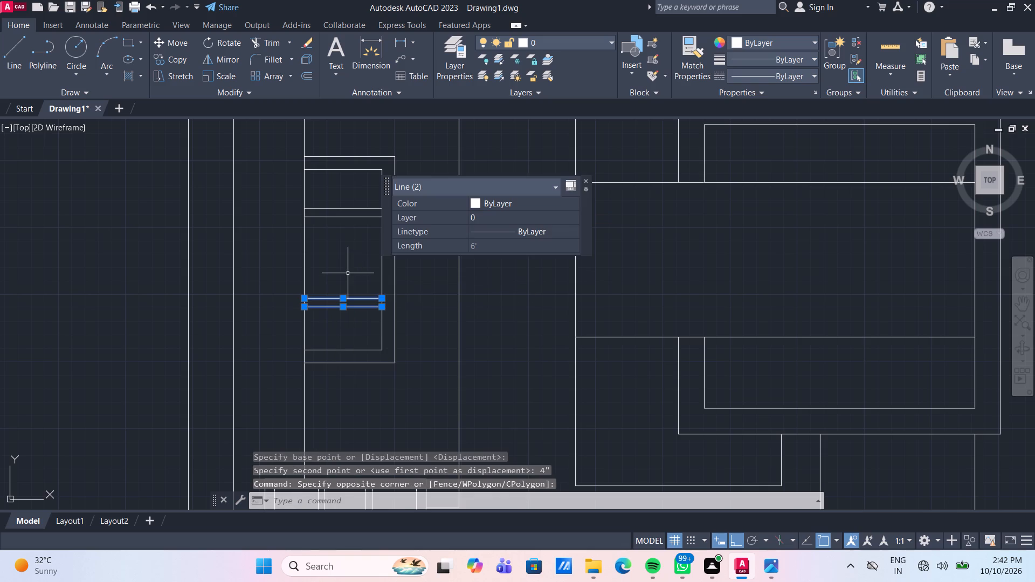
{"action": "type", "text": "m"}
{"action": "key", "text": "space"}
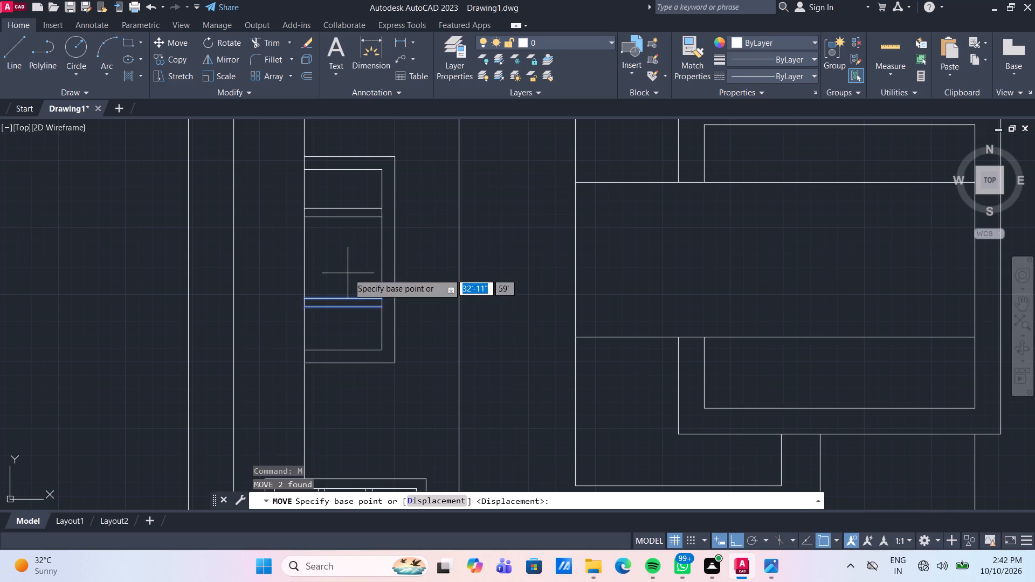
{"action": "left_click", "coordinate": [381, 296]}
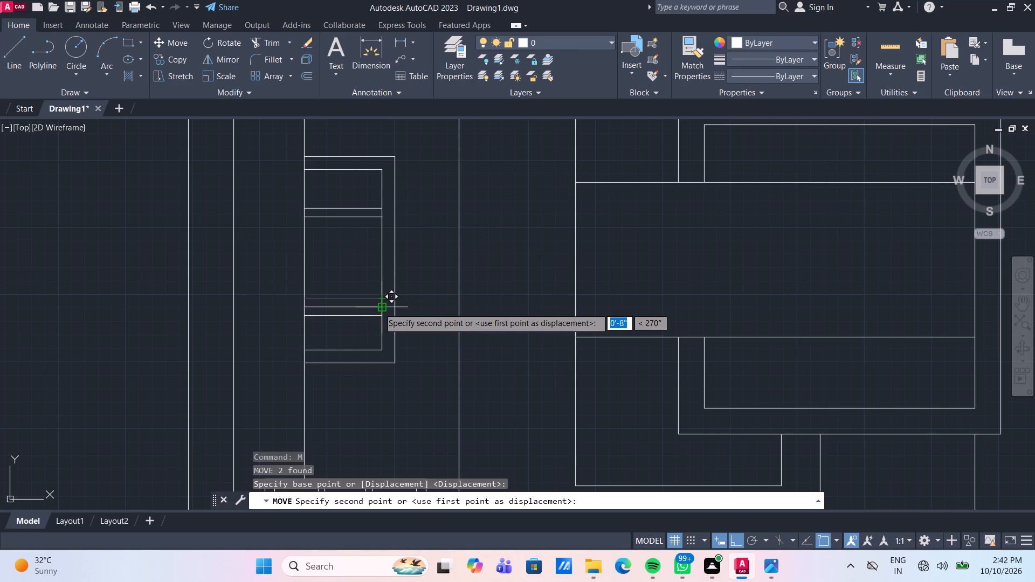
{"action": "type", "text": "4\""}
{"action": "key", "text": "Return"}
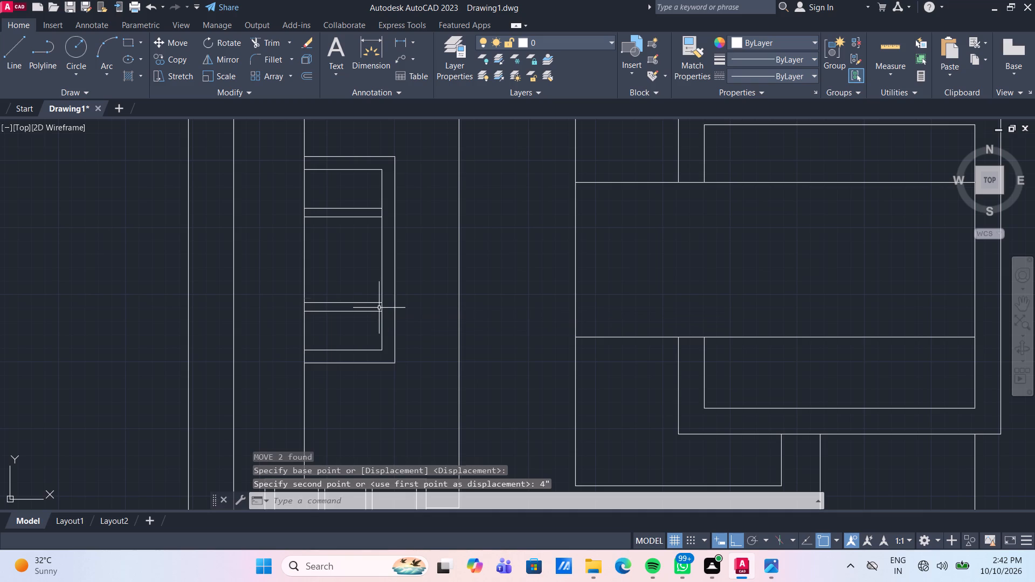
Measure the opening between the two paired bands.
{"action": "left_click", "coordinate": [885, 44]}
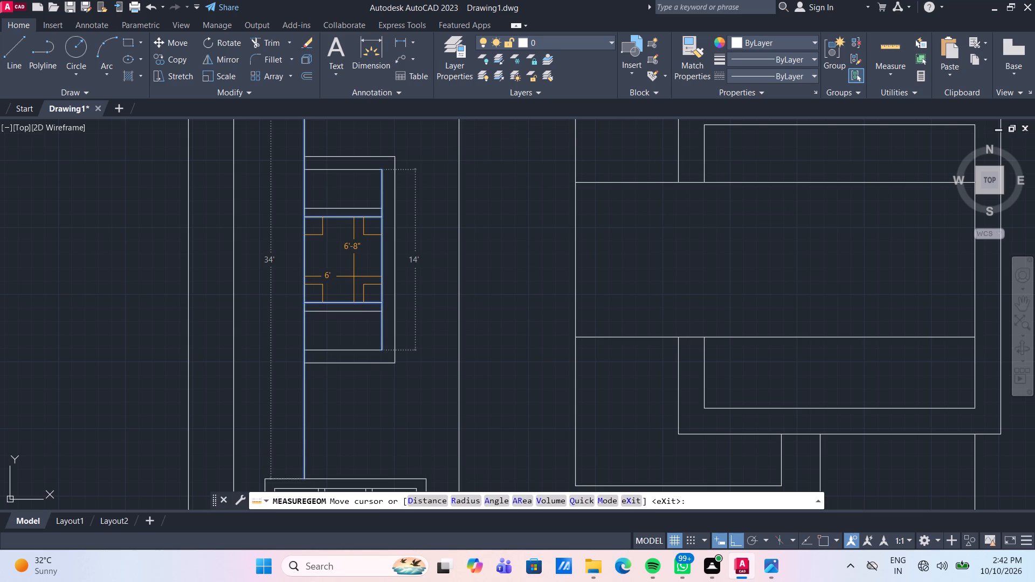
{"action": "key", "text": "Escape"}
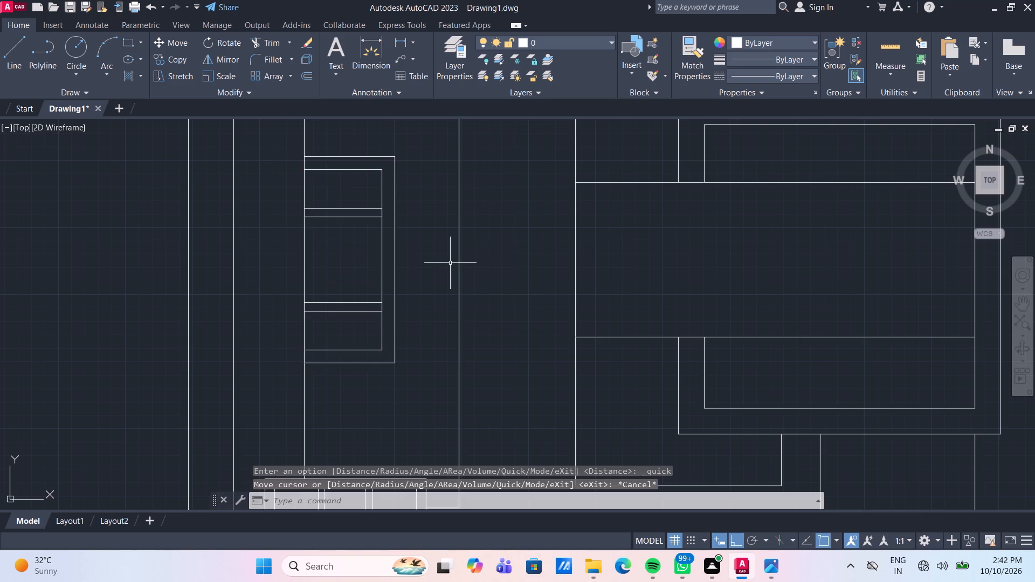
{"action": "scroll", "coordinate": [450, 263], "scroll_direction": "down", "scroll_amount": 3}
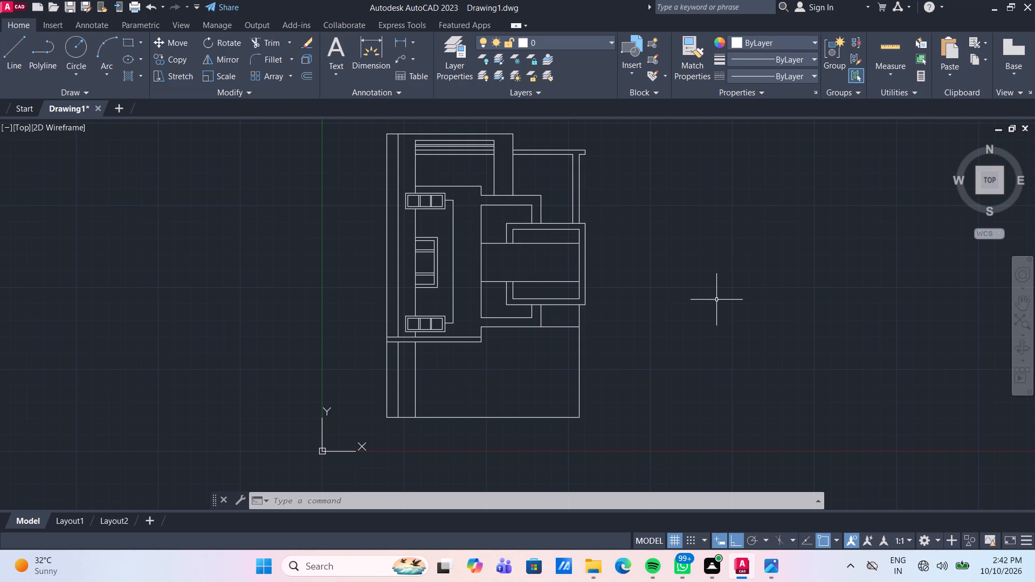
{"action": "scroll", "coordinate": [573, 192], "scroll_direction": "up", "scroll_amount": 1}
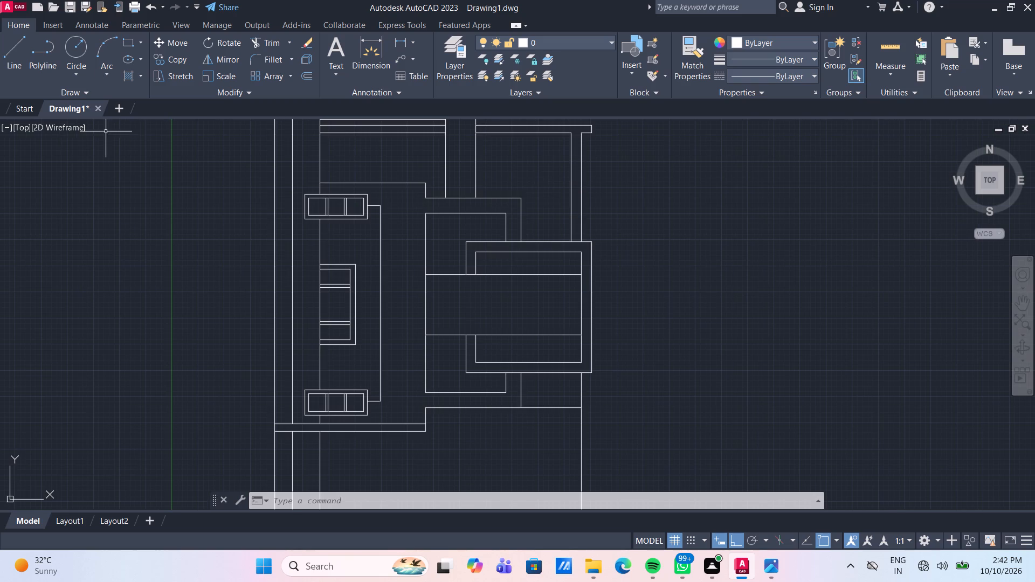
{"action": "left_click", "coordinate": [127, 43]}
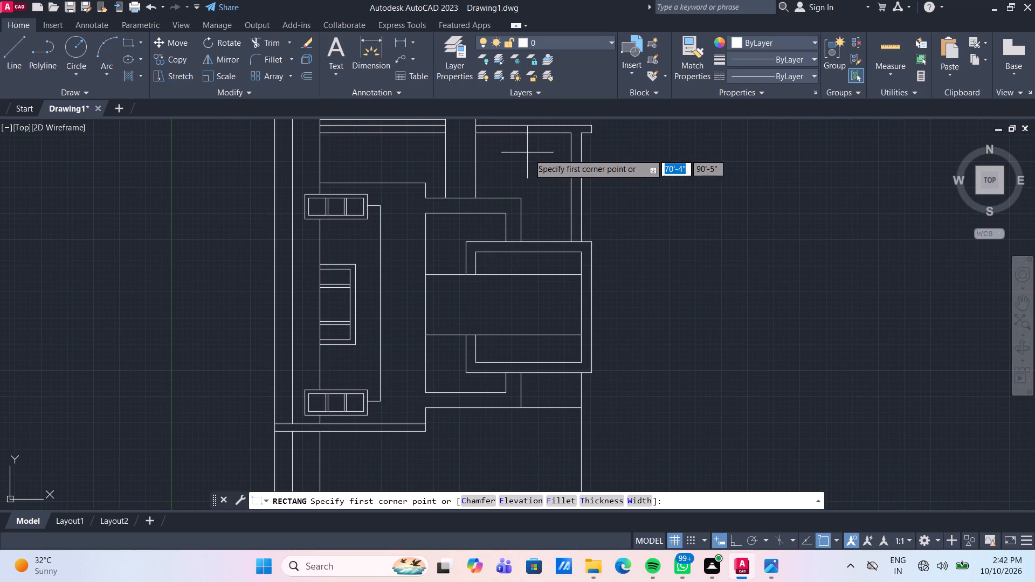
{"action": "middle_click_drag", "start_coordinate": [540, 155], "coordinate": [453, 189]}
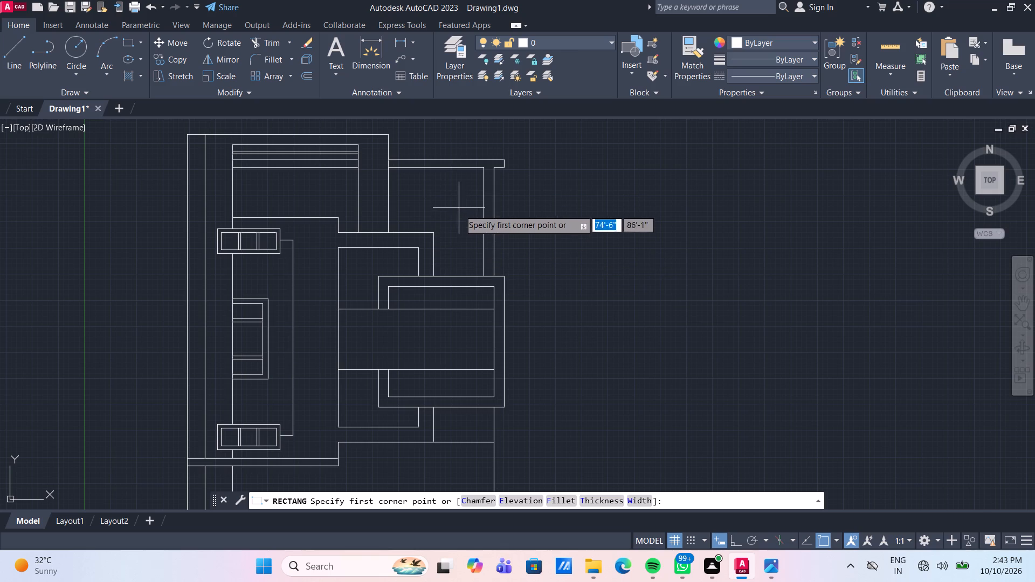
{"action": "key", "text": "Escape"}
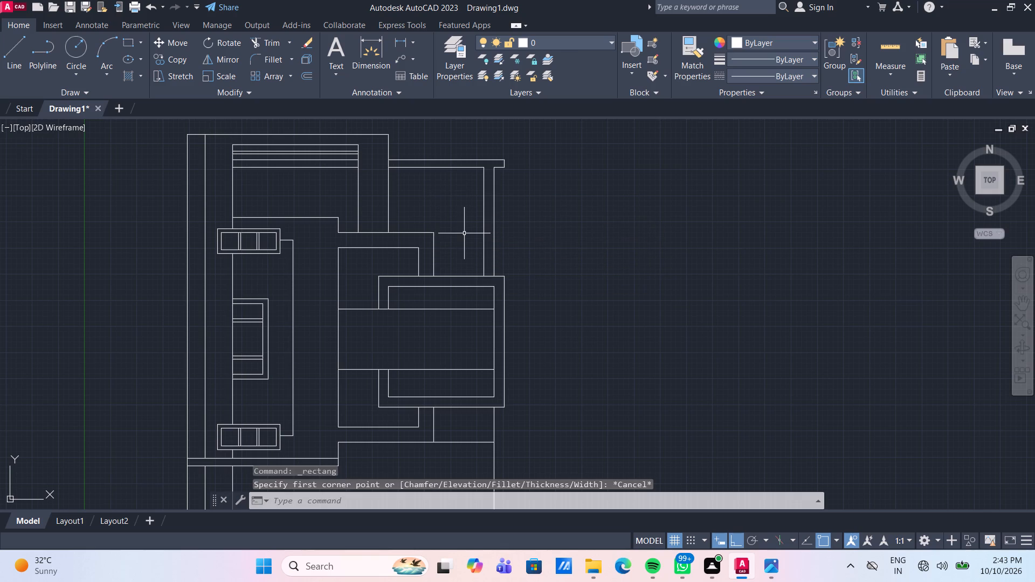
Measure the open bay under the upper-right roof slab, above the large framed balcony box.
{"action": "left_click", "coordinate": [885, 51]}
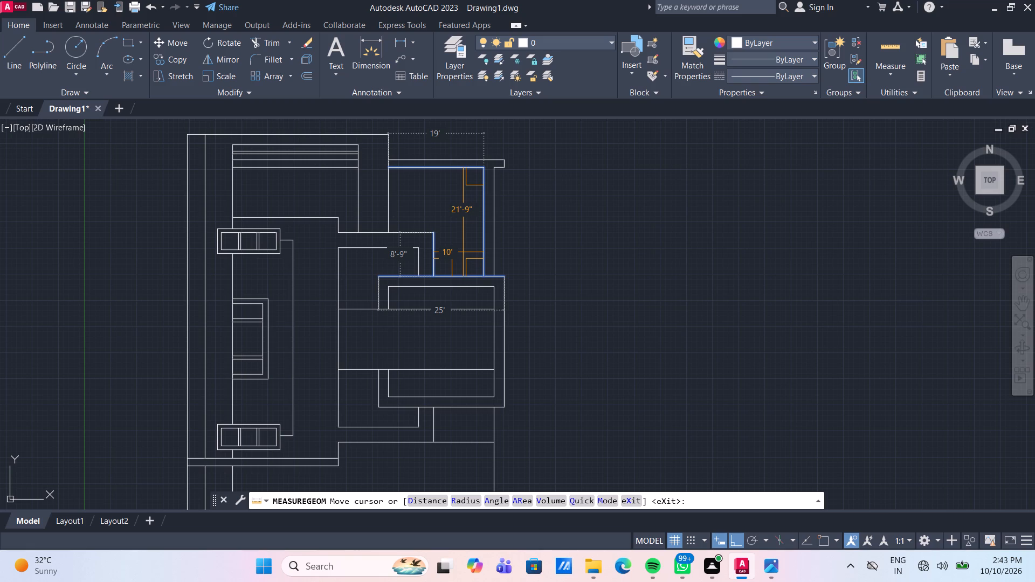
{"action": "key", "text": "Escape"}
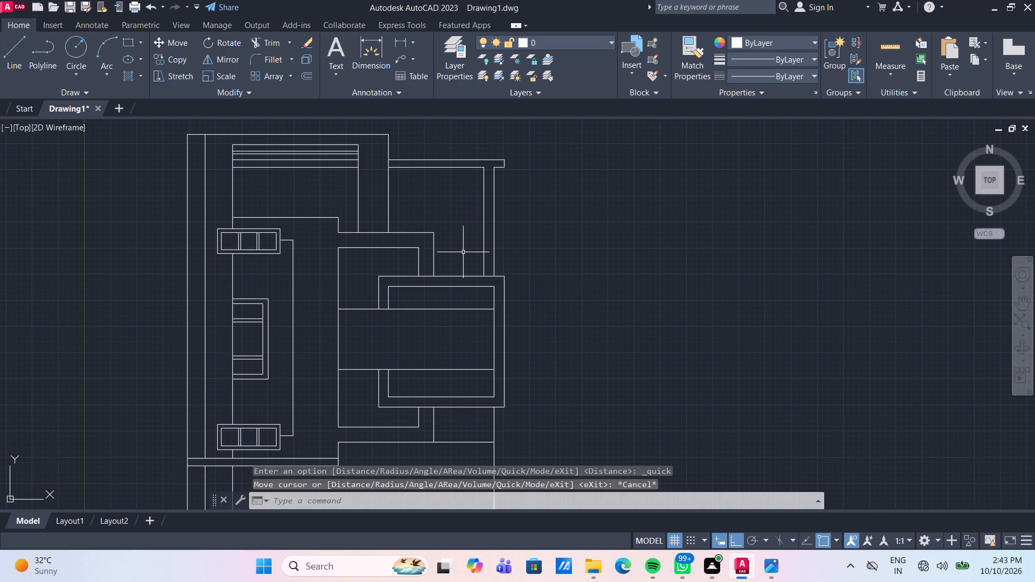
Offset the inner line of the upper-right post 4' into the bay, and offset the resulting line a further 2' the same way.
{"action": "type", "text": "o"}
{"action": "key", "text": "space"}
{"action": "key", "text": "space"}
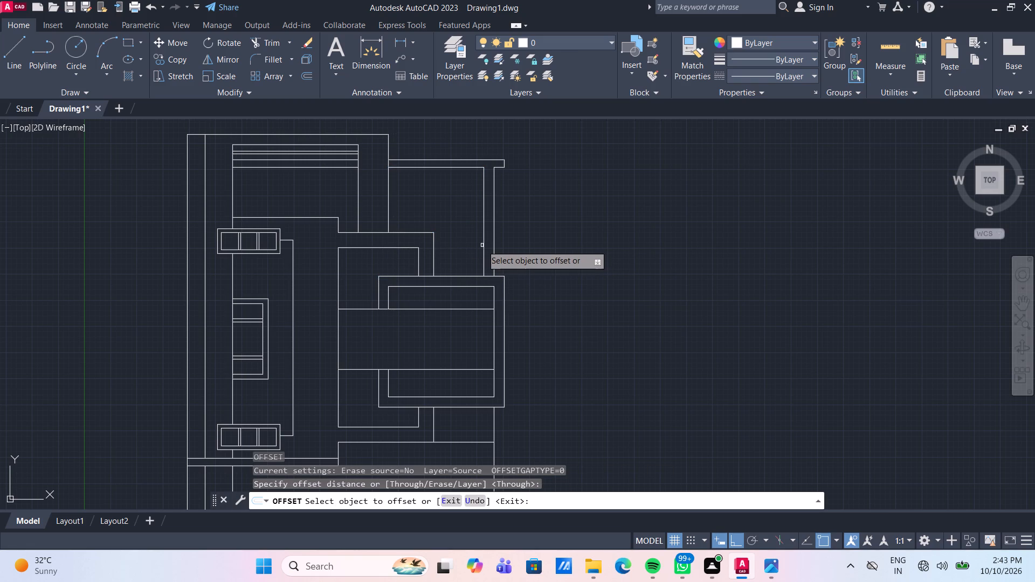
{"action": "left_click", "coordinate": [482, 245]}
{"action": "type", "text": "4'"}
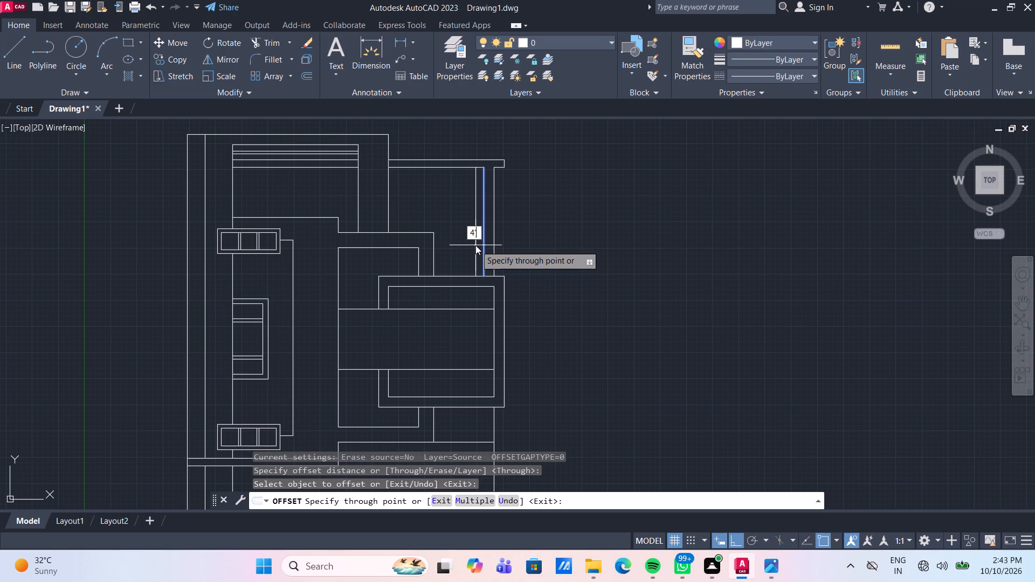
{"action": "key", "text": "Return"}
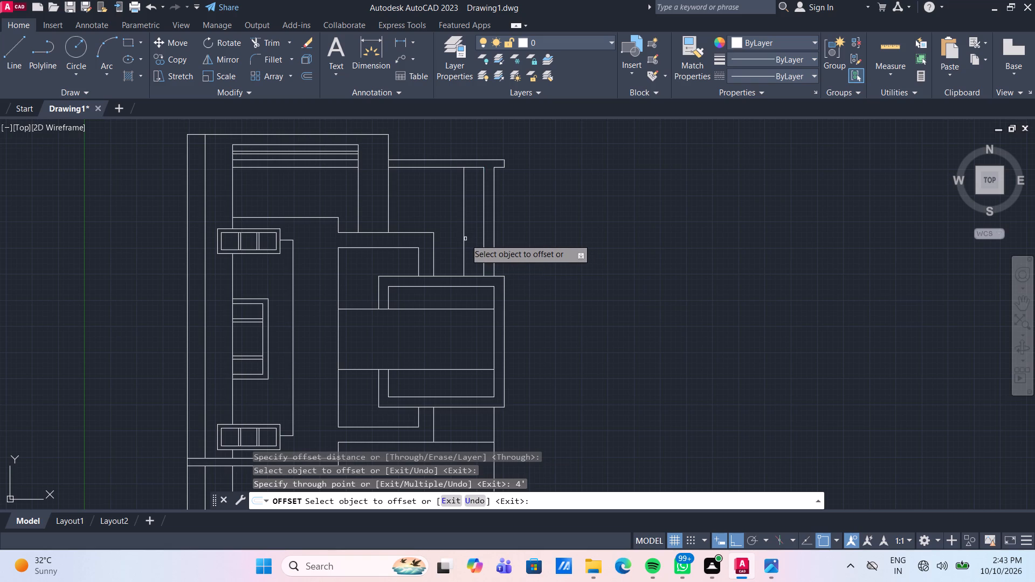
{"action": "left_click", "coordinate": [465, 239]}
{"action": "type", "text": "2'"}
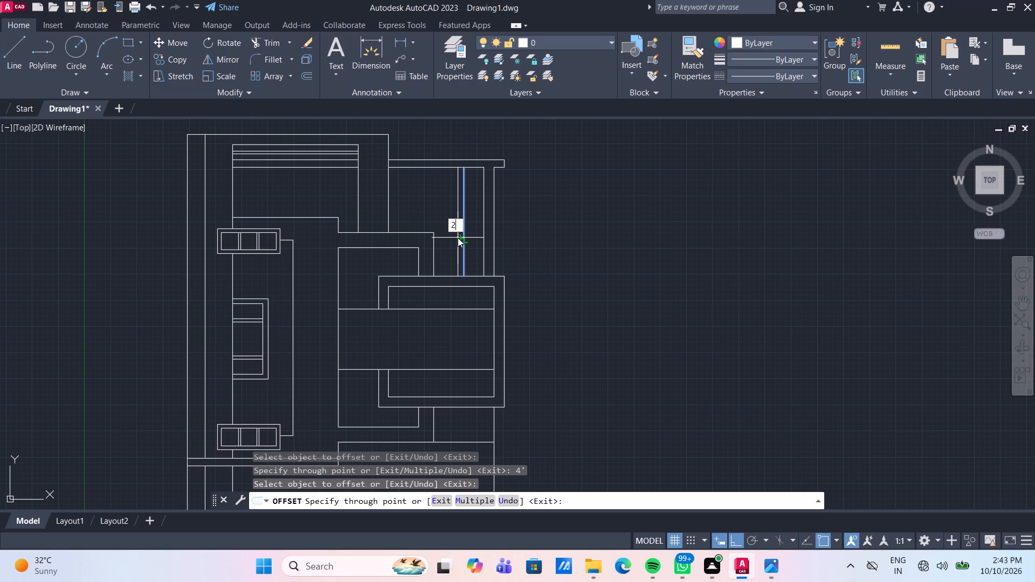
{"action": "key", "text": "Return"}
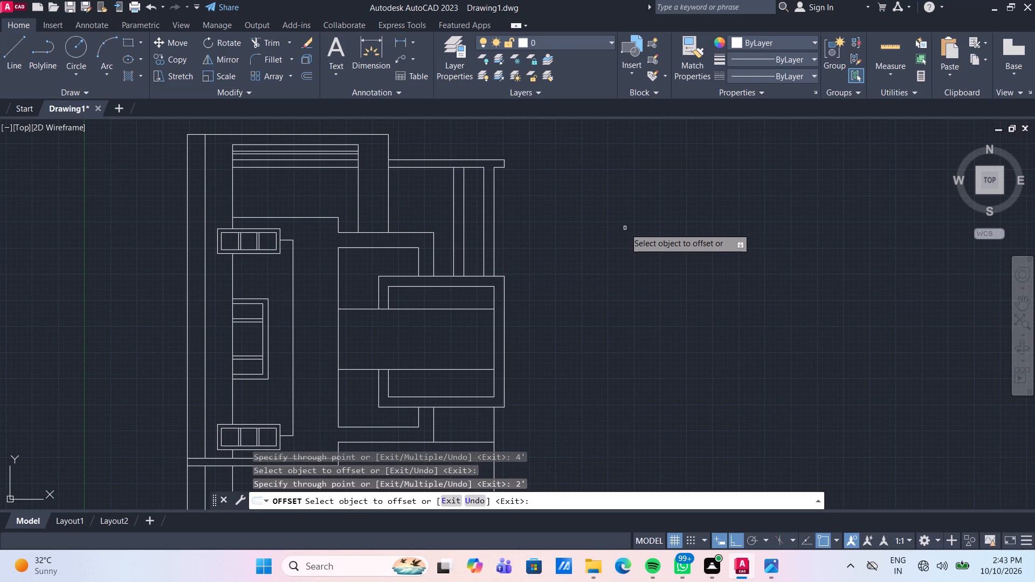
{"action": "key", "text": "Escape"}
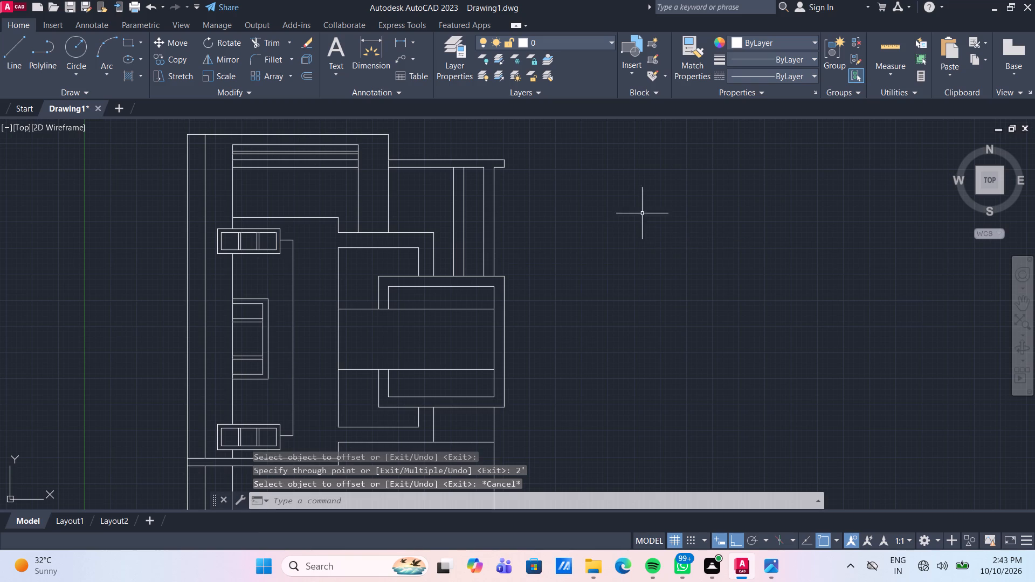
Measure the spacing and height of the gap between the upper-right post and the new vertical strip.
{"action": "left_click", "coordinate": [891, 54]}
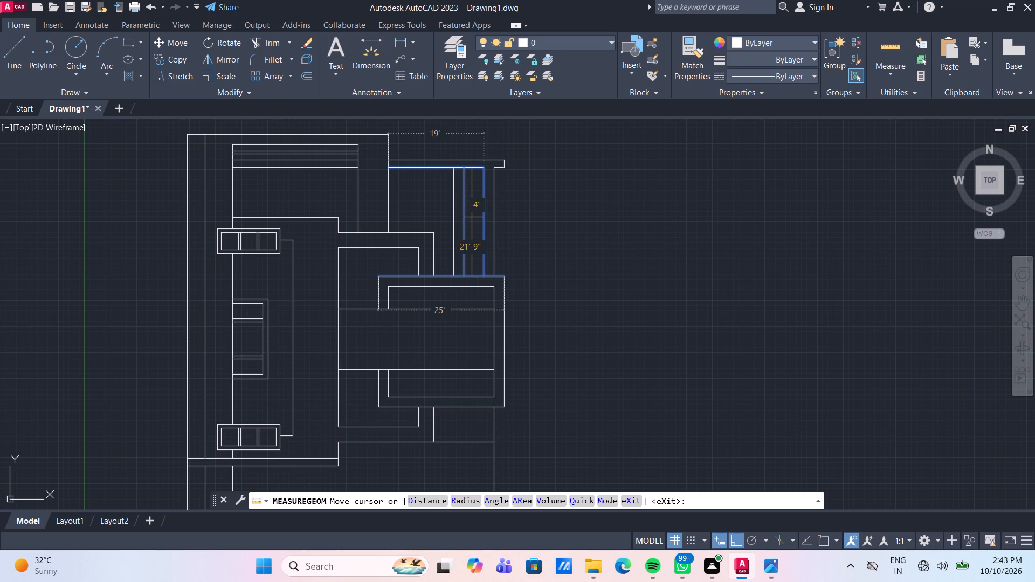
{"action": "key", "text": "Escape"}
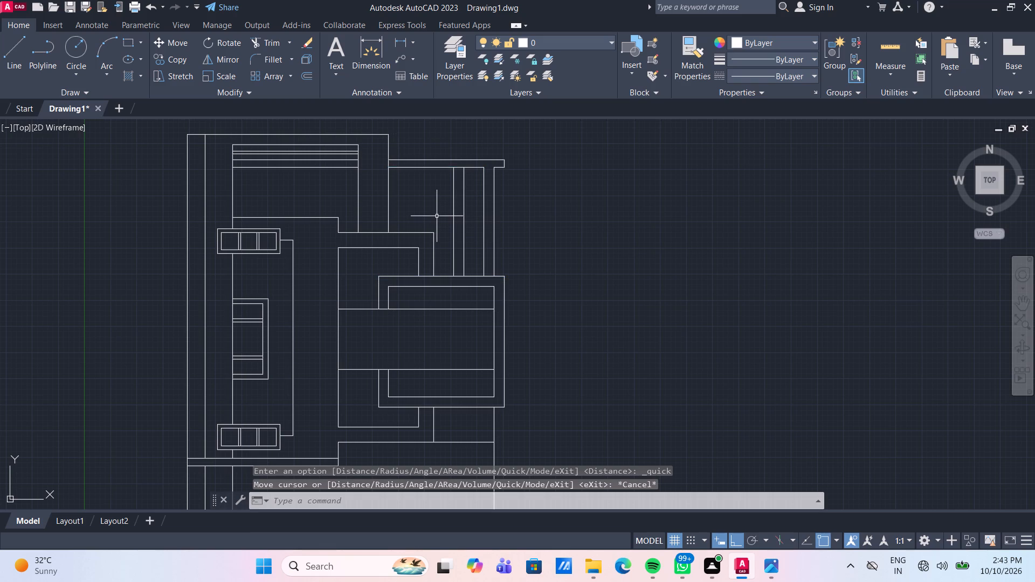
Draw a horizontal line across the 2' wide vertical strip at its mid-height.
{"action": "type", "text": "l"}
{"action": "key", "text": "space"}
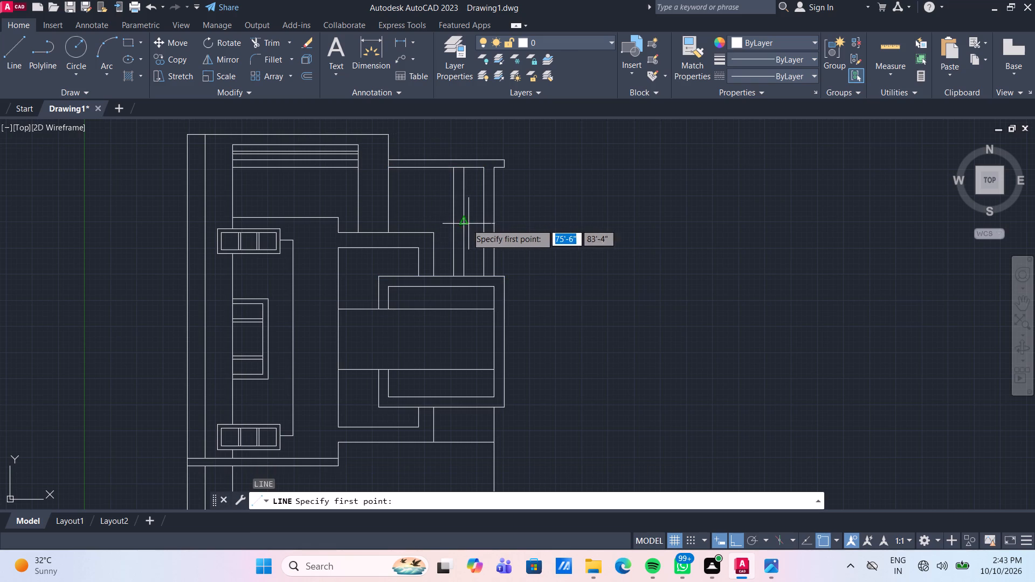
{"action": "left_click", "coordinate": [463, 221]}
{"action": "left_click", "coordinate": [452, 221]}
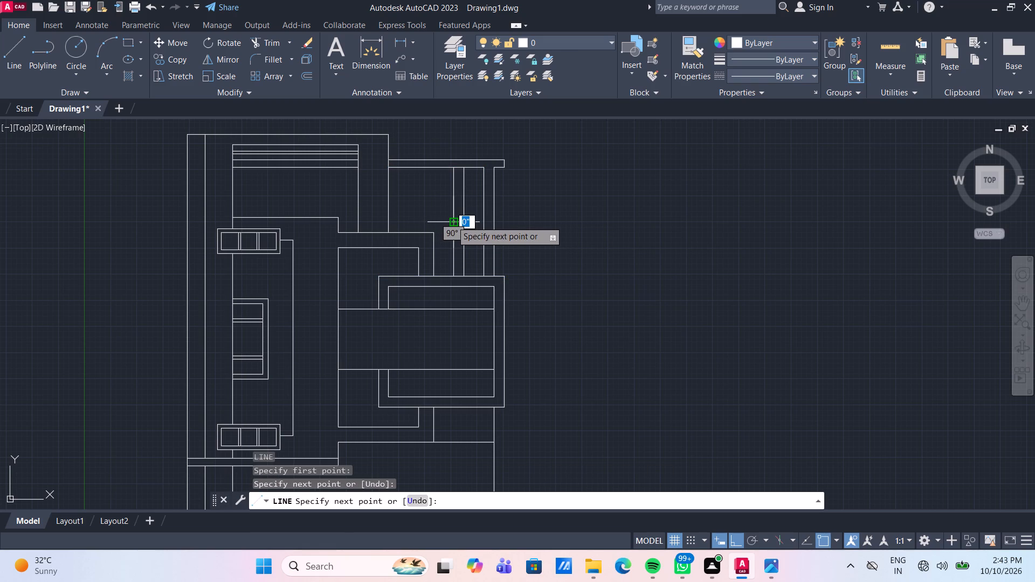
{"action": "key", "text": "space"}
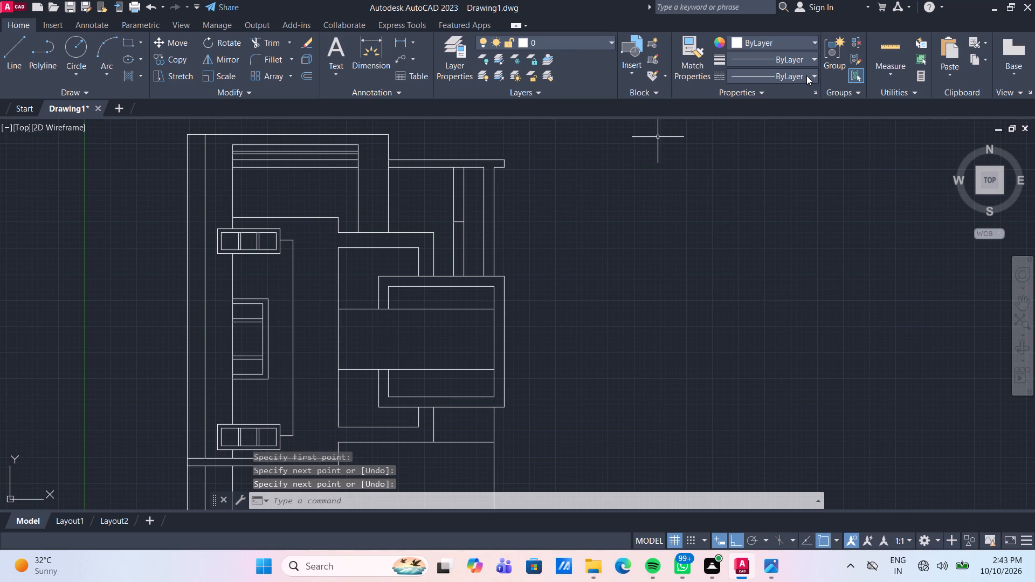
Measure the upper half of the 2' wide strip, between the roof slab and the mid-height line.
{"action": "left_click", "coordinate": [899, 44]}
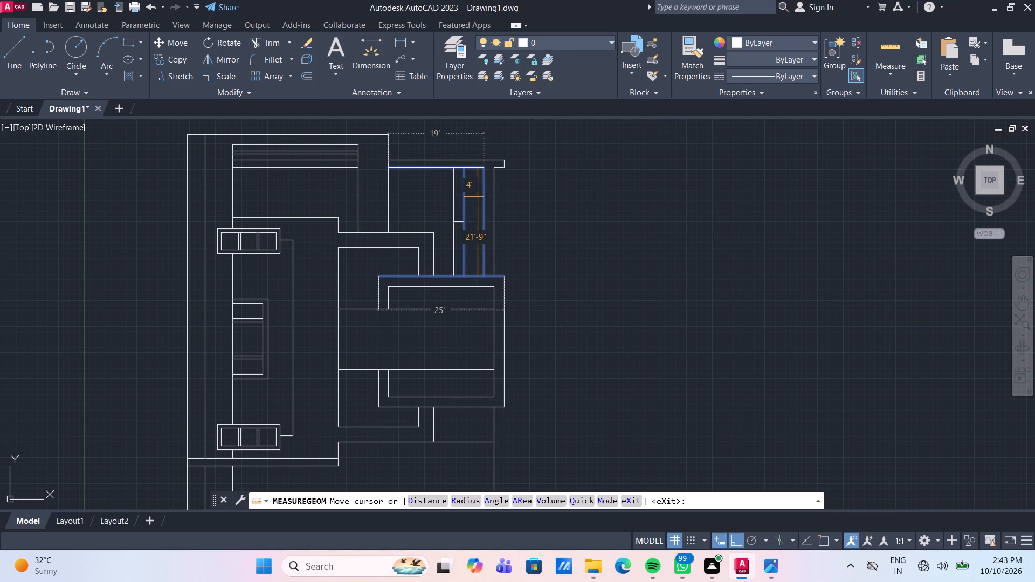
{"action": "scroll", "coordinate": [462, 192], "scroll_direction": "up", "scroll_amount": 1}
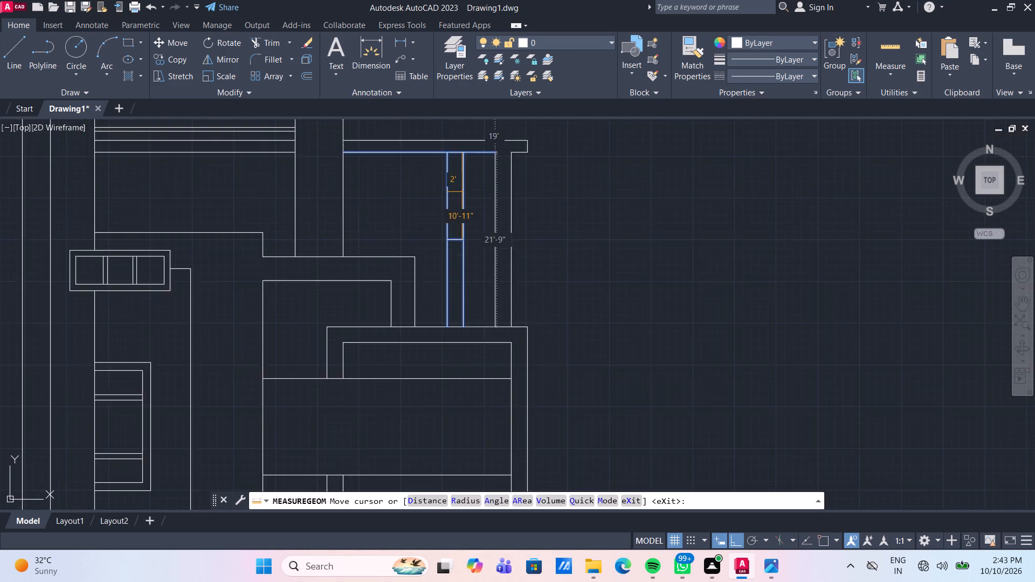
{"action": "scroll", "coordinate": [462, 192], "scroll_direction": "up", "scroll_amount": 1}
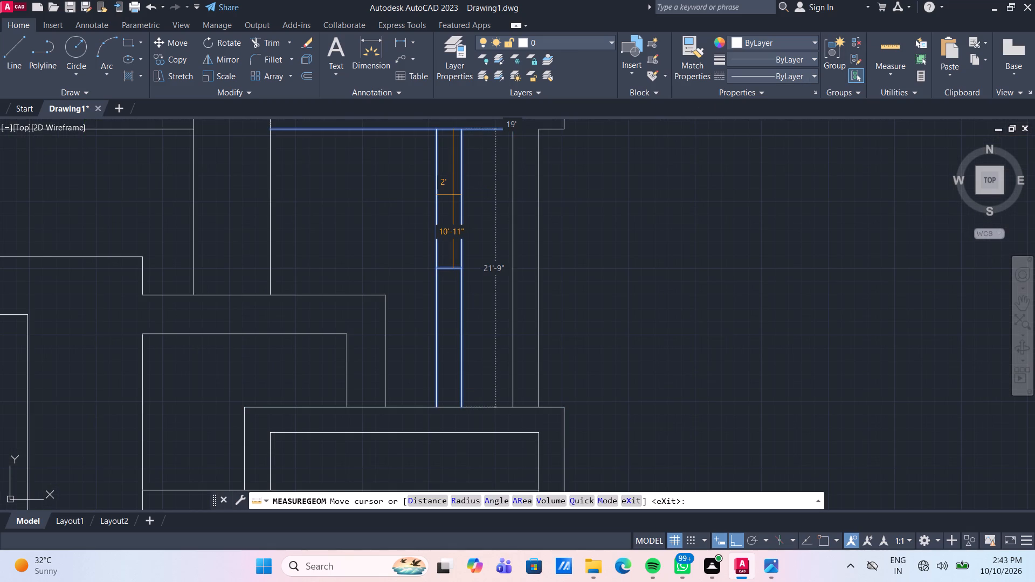
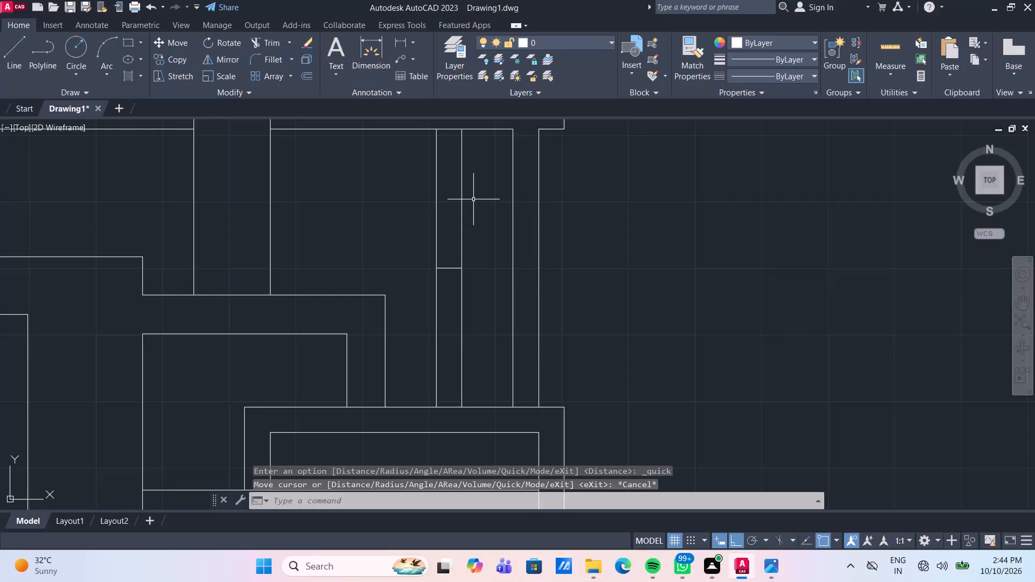
Offset the mid-height line of the 2' wide vertical strip 5'6" upward and 5'6" downward.
{"action": "type", "text": "o"}
{"action": "key", "text": "space"}
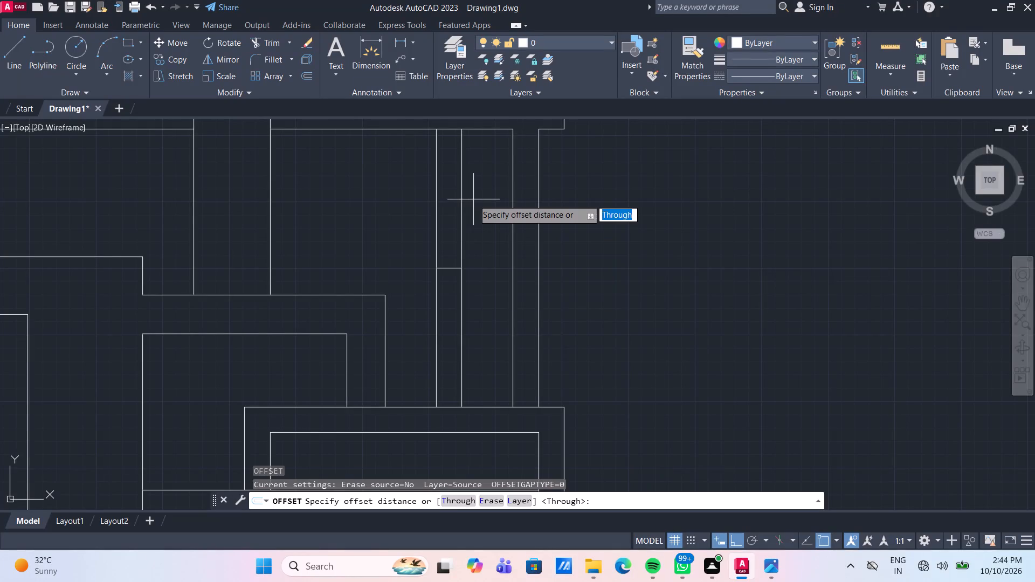
{"action": "key", "text": "space"}
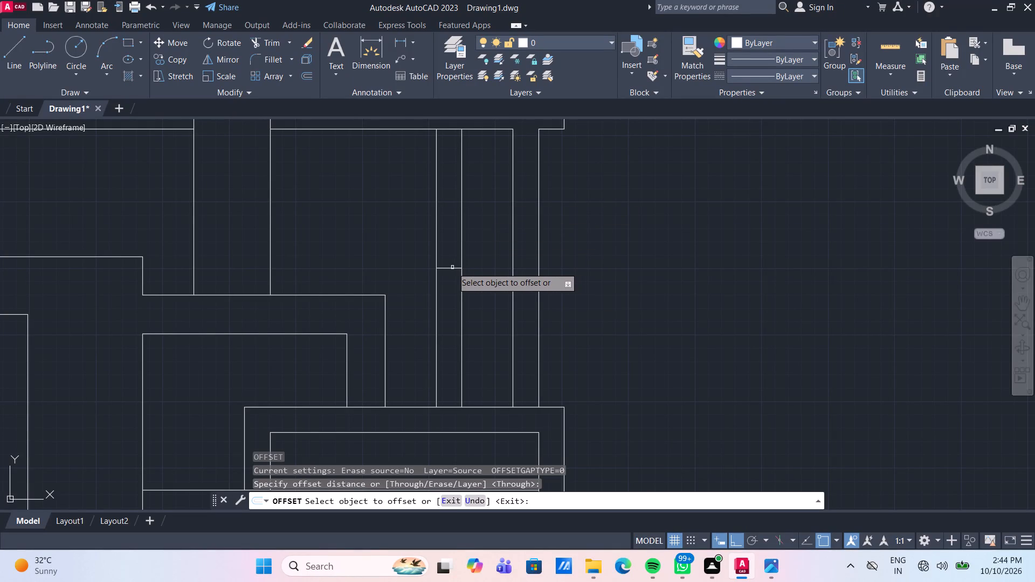
{"action": "left_click", "coordinate": [453, 269]}
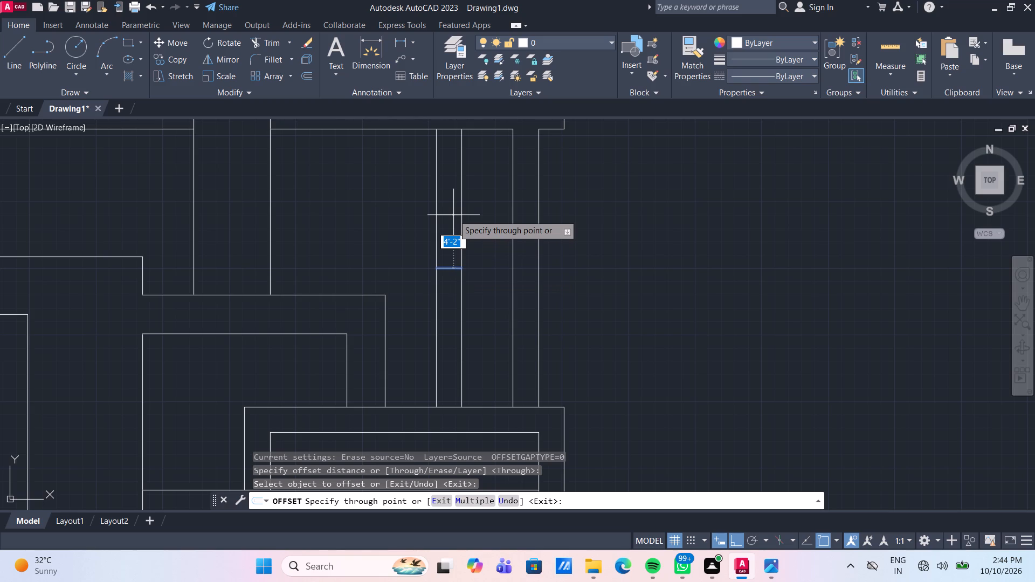
{"action": "key", "text": "5"}
{"action": "key", "text": "apostrophe"}
{"action": "type", "text": "6\""}
{"action": "key", "text": "Return"}
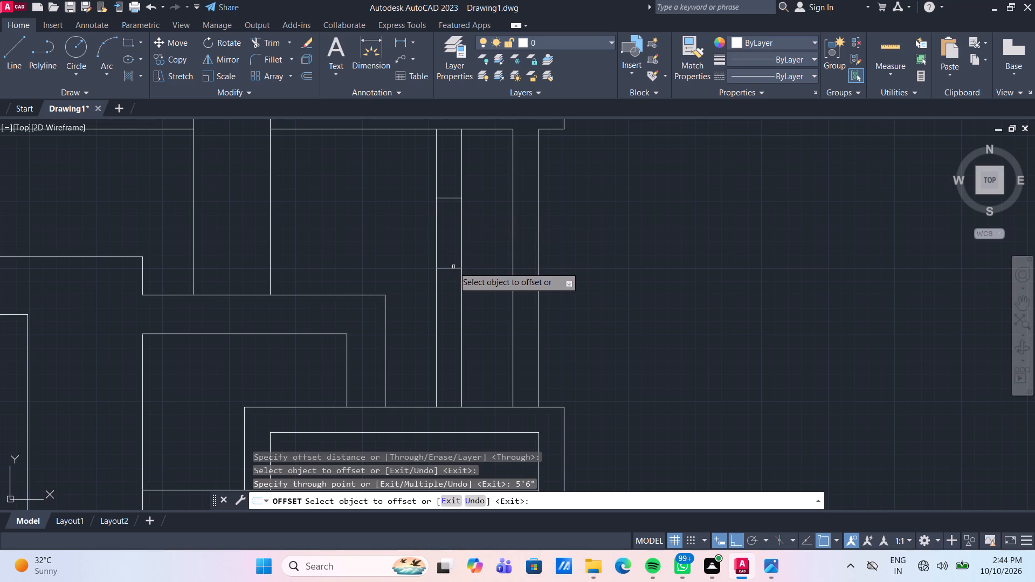
{"action": "left_click", "coordinate": [452, 269]}
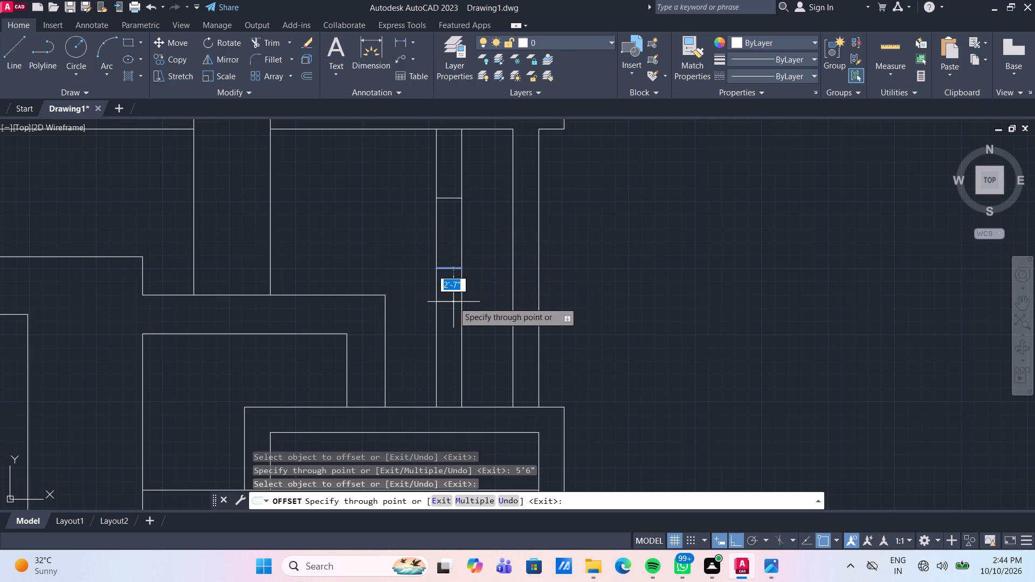
{"action": "type", "text": "5'6\""}
{"action": "key", "text": "Return"}
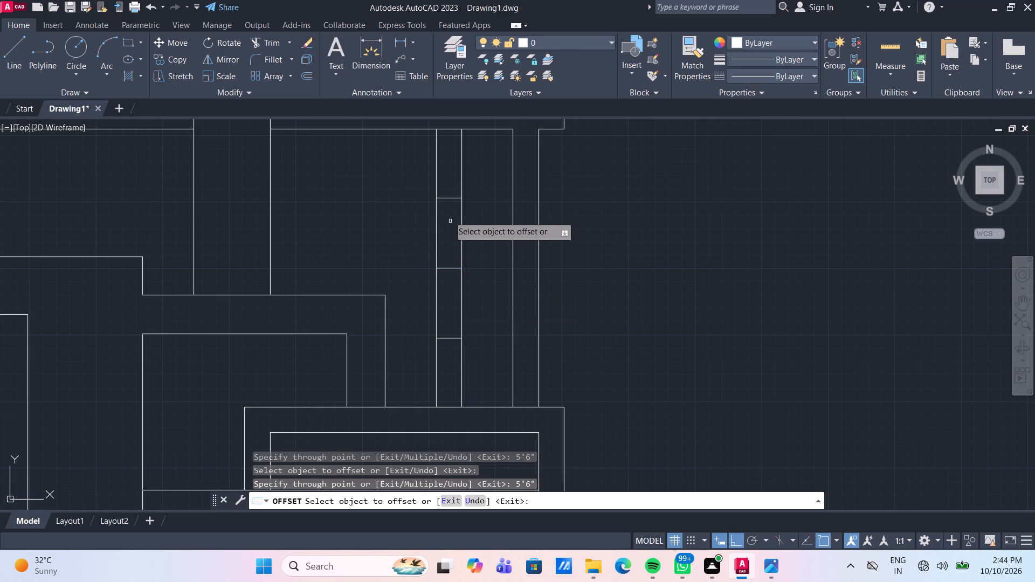
Offset the upper and lower dividing lines of the strip 2' each toward its mid-height line.
{"action": "left_click", "coordinate": [446, 199]}
{"action": "type", "text": "2'"}
{"action": "key", "text": "Return"}
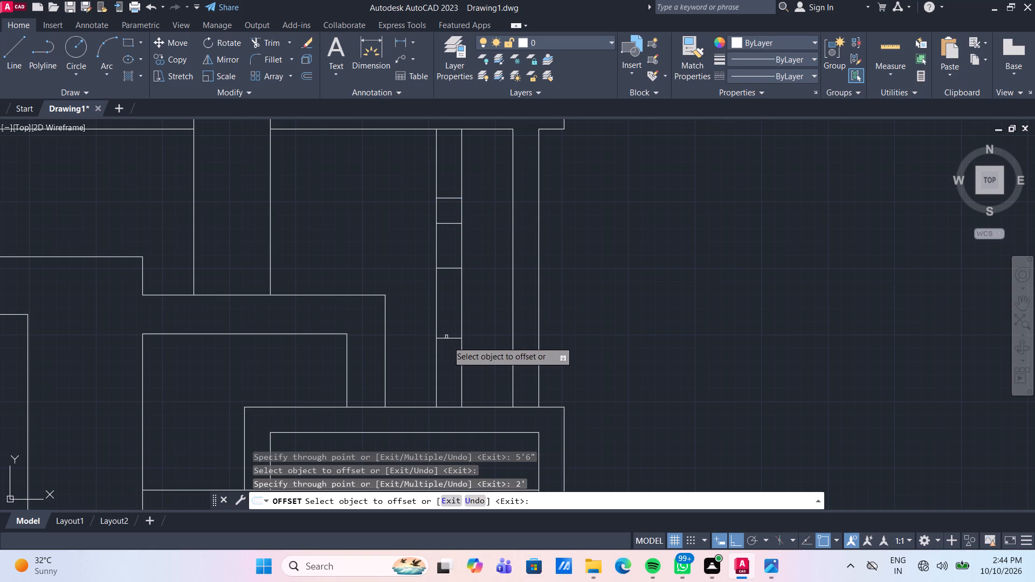
{"action": "left_click_drag", "start_coordinate": [450, 338], "coordinate": [453, 334]}
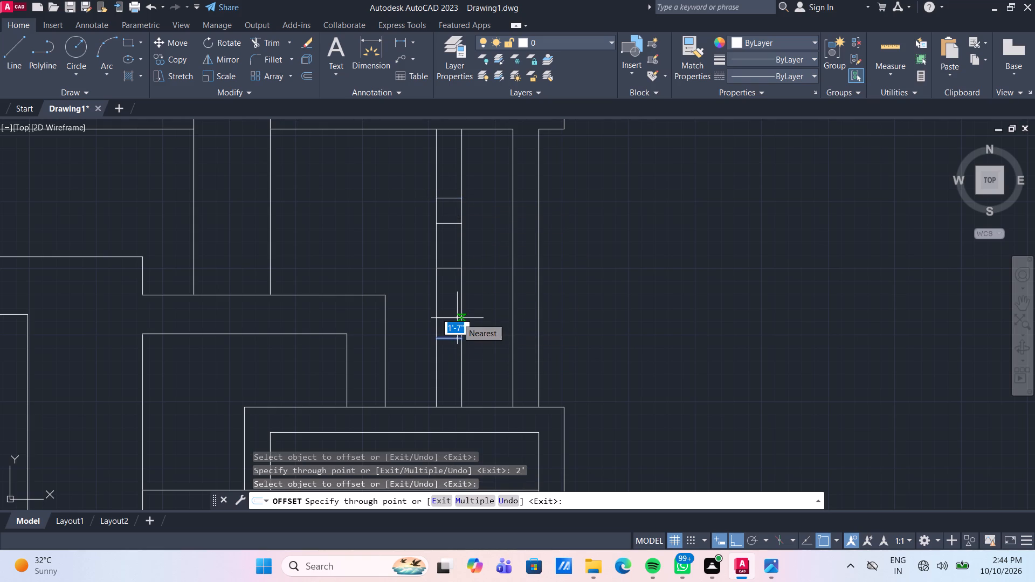
{"action": "type", "text": "2'"}
{"action": "key", "text": "Return"}
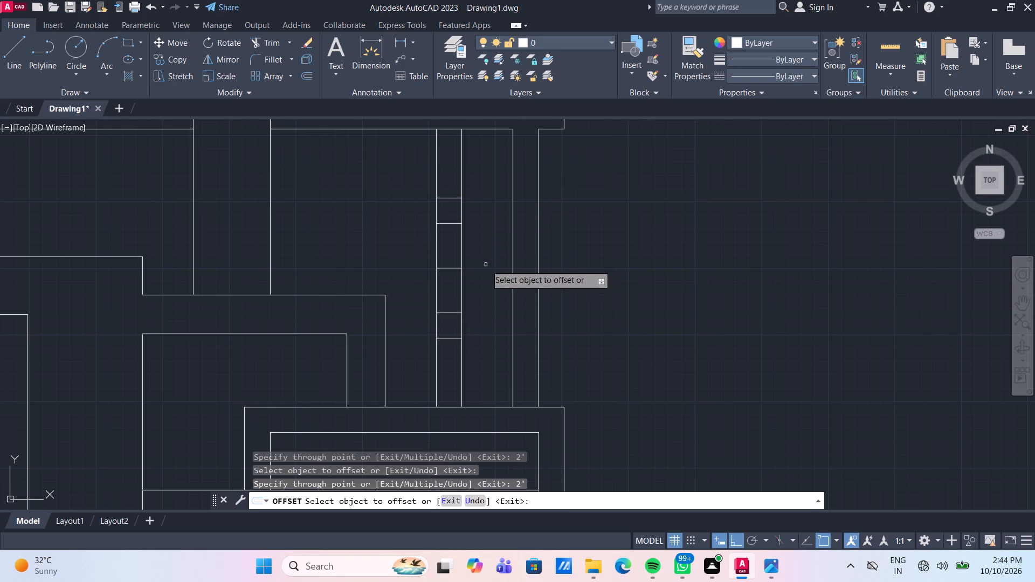
{"action": "key", "text": "Escape"}
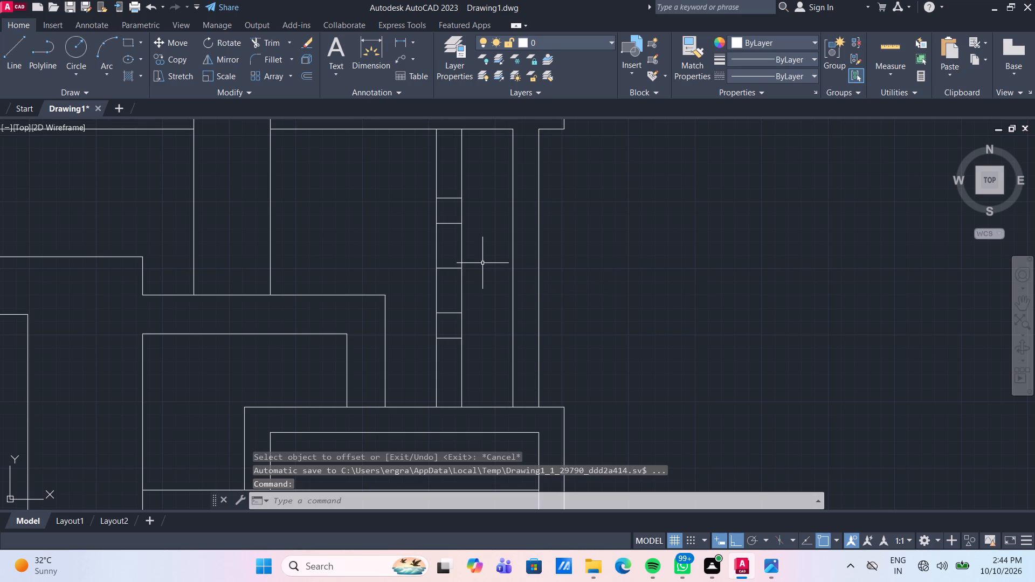
Trim the strip's vertical sides above and below the upper pair of dividing lines, leaving a 2' square.
{"action": "type", "text": "tr"}
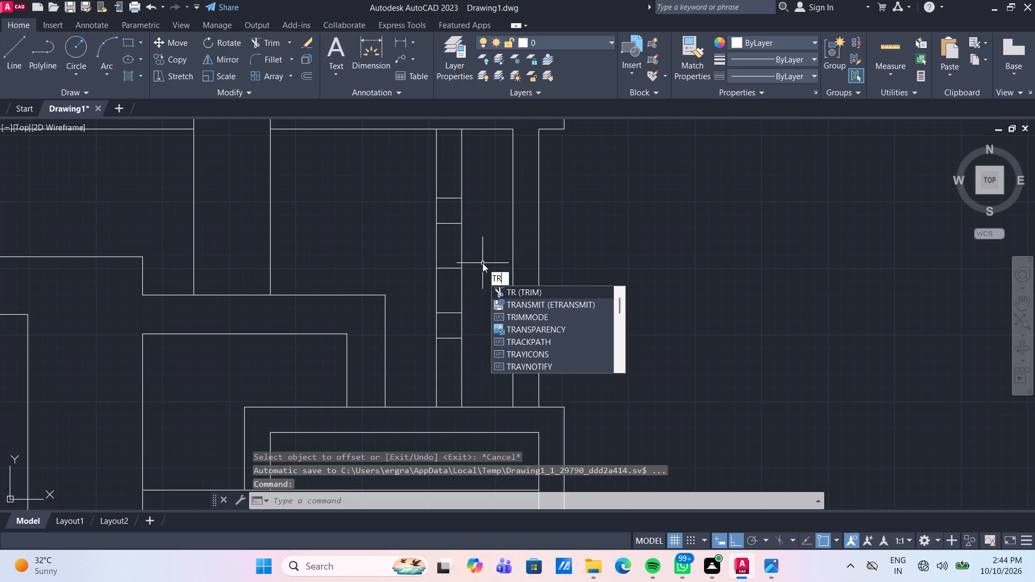
{"action": "key", "text": "space"}
{"action": "left_click", "coordinate": [477, 246]}
{"action": "left_click", "coordinate": [425, 238]}
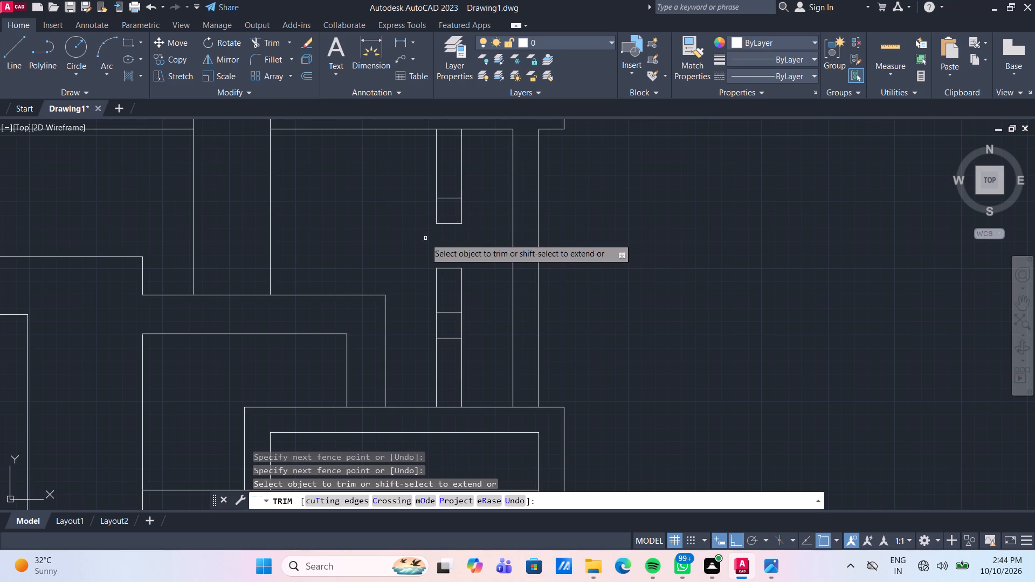
{"action": "left_click_drag", "start_coordinate": [401, 161], "coordinate": [407, 164]}
{"action": "left_click", "coordinate": [484, 160]}
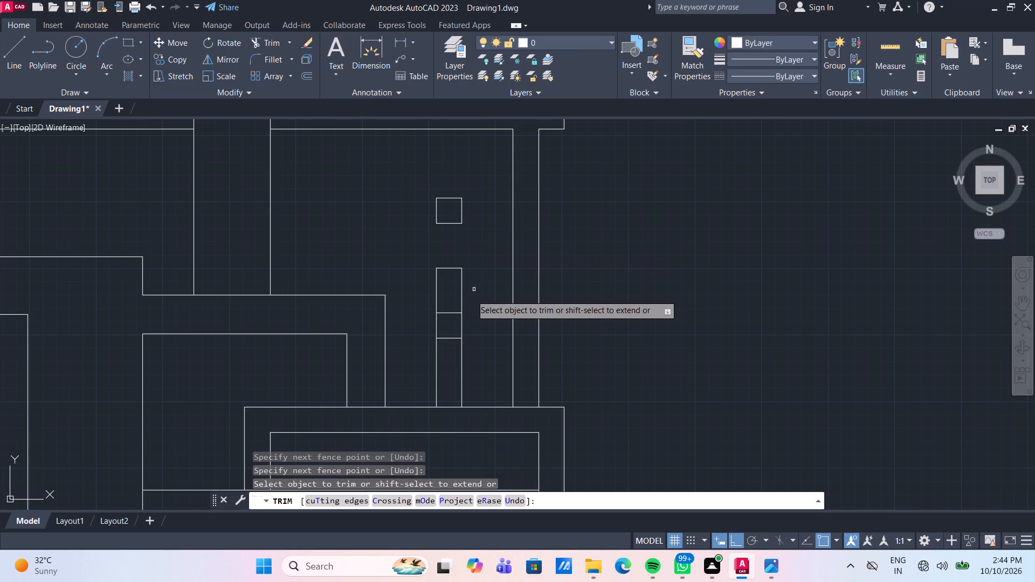
Trim away the mid-height line and the strip's remaining sides around the lower pair of lines, leaving a second 2' square.
{"action": "left_click_drag", "start_coordinate": [471, 295], "coordinate": [466, 292]}
{"action": "left_click", "coordinate": [429, 260]}
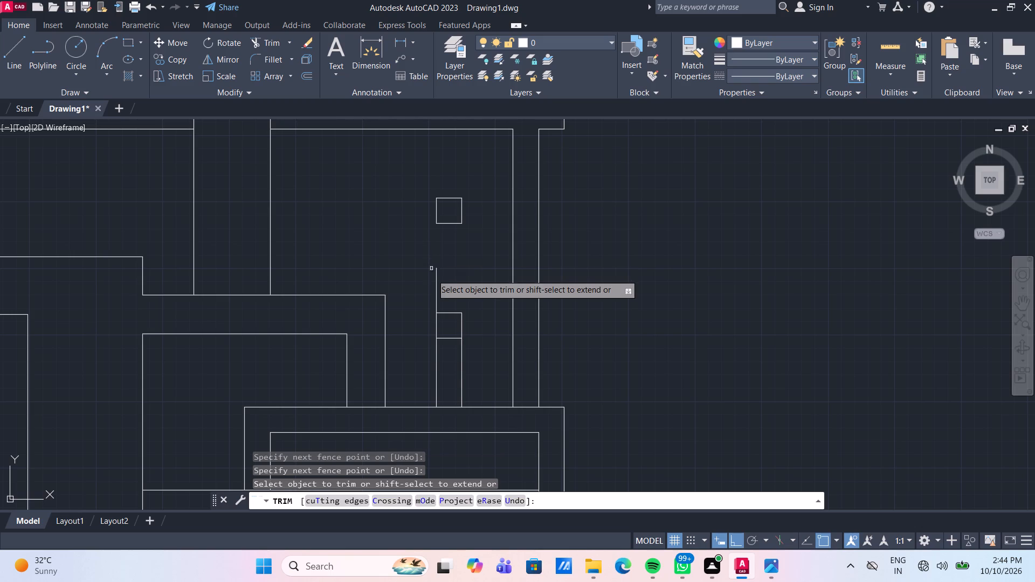
{"action": "left_click", "coordinate": [438, 279]}
{"action": "left_click_drag", "start_coordinate": [417, 357], "coordinate": [423, 357]}
{"action": "left_click", "coordinate": [471, 363]}
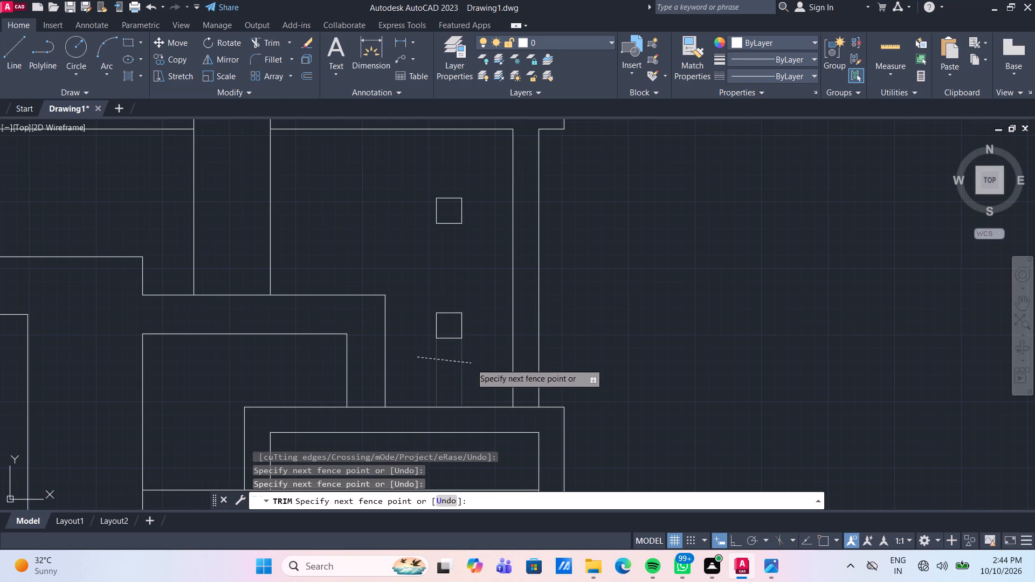
{"action": "scroll", "coordinate": [479, 353], "scroll_direction": "down", "scroll_amount": 3}
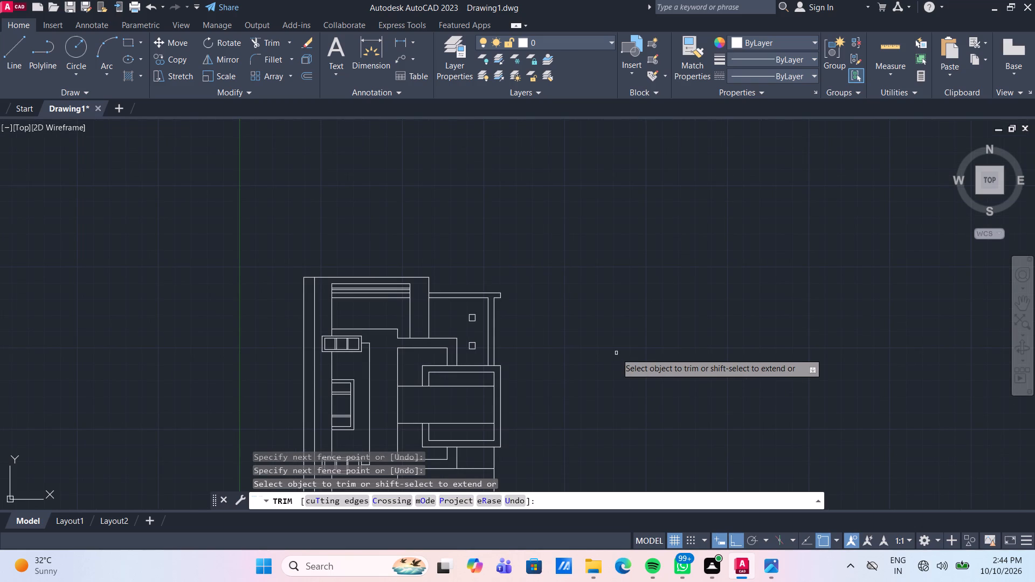
{"action": "scroll", "coordinate": [516, 342], "scroll_direction": "up", "scroll_amount": 1}
{"action": "middle_click_drag", "start_coordinate": [513, 334], "coordinate": [522, 313]}
{"action": "scroll", "coordinate": [515, 330], "scroll_direction": "up", "scroll_amount": 1}
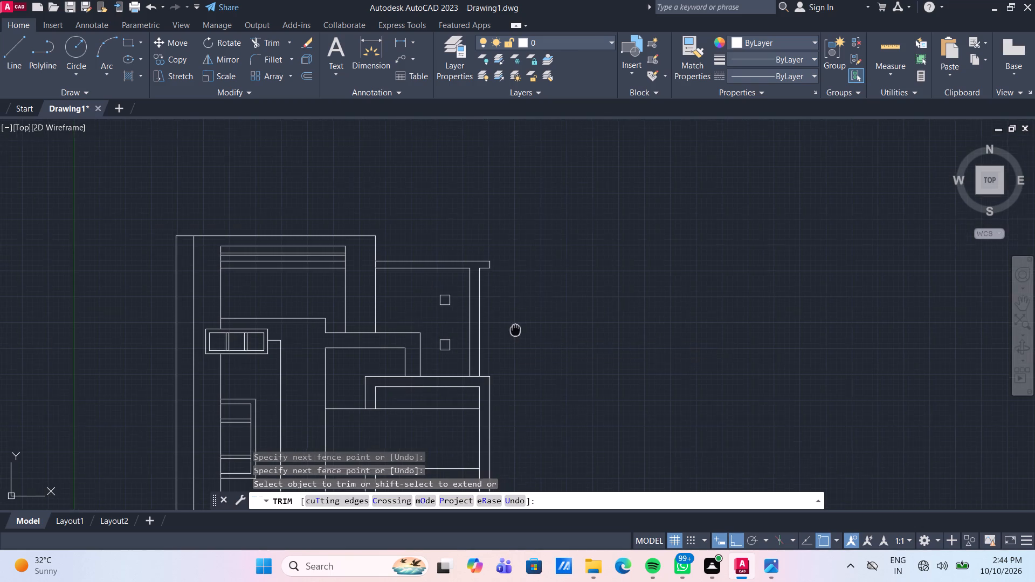
{"action": "middle_click_drag", "start_coordinate": [522, 313], "coordinate": [525, 304]}
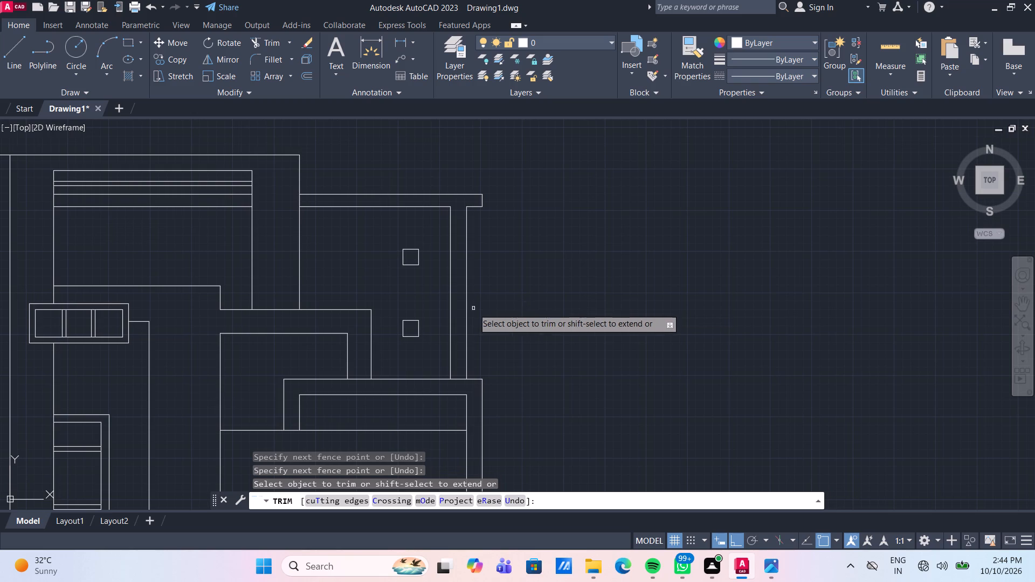
{"action": "scroll", "coordinate": [401, 291], "scroll_direction": "up", "scroll_amount": 1}
{"action": "middle_click_drag", "start_coordinate": [410, 287], "coordinate": [427, 267]}
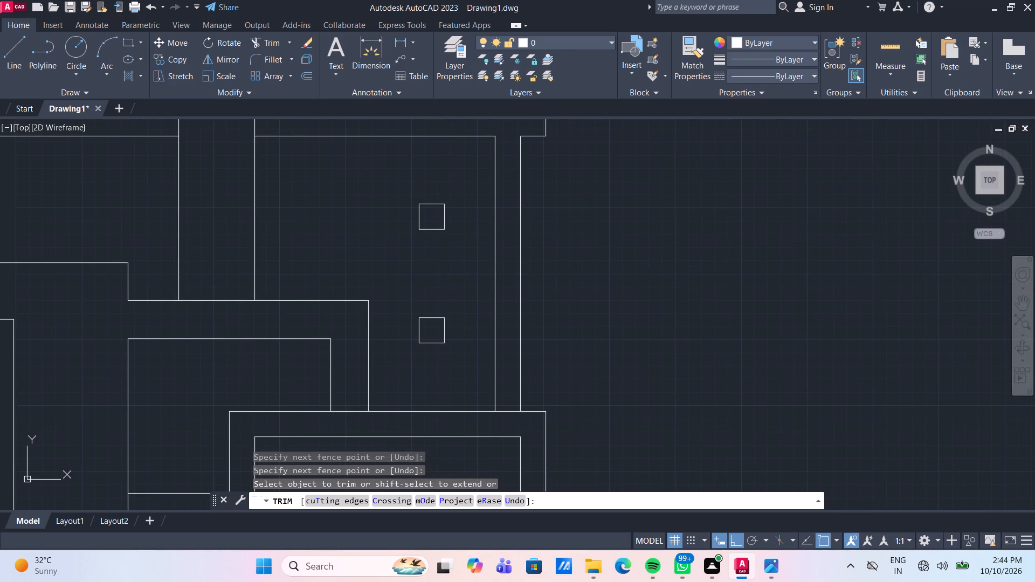
{"action": "key", "text": "Escape"}
Move the upper 2' square straight down by 1'.
{"action": "left_click_drag", "start_coordinate": [459, 247], "coordinate": [450, 233]}
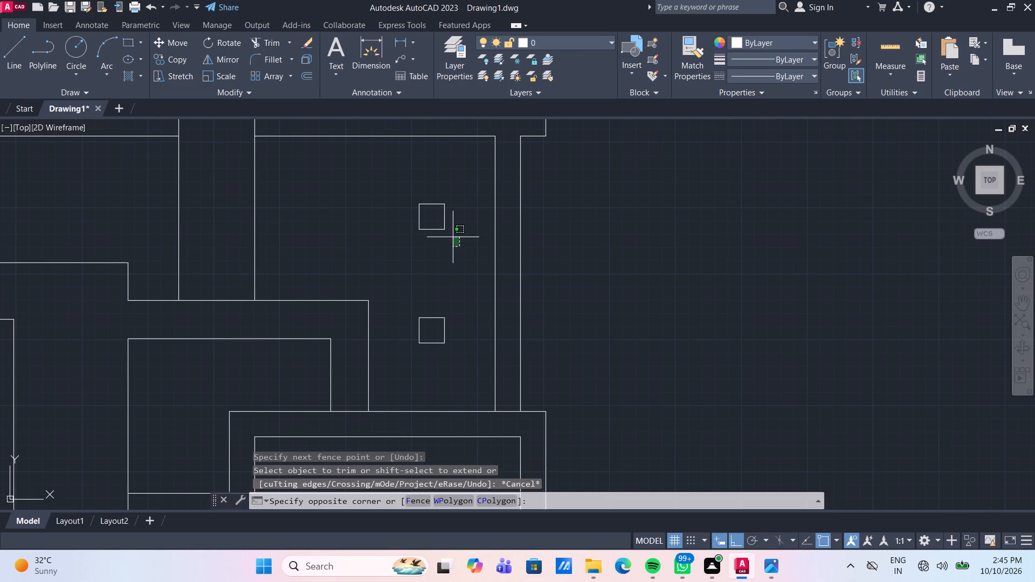
{"action": "left_click", "coordinate": [402, 183]}
{"action": "type", "text": "m"}
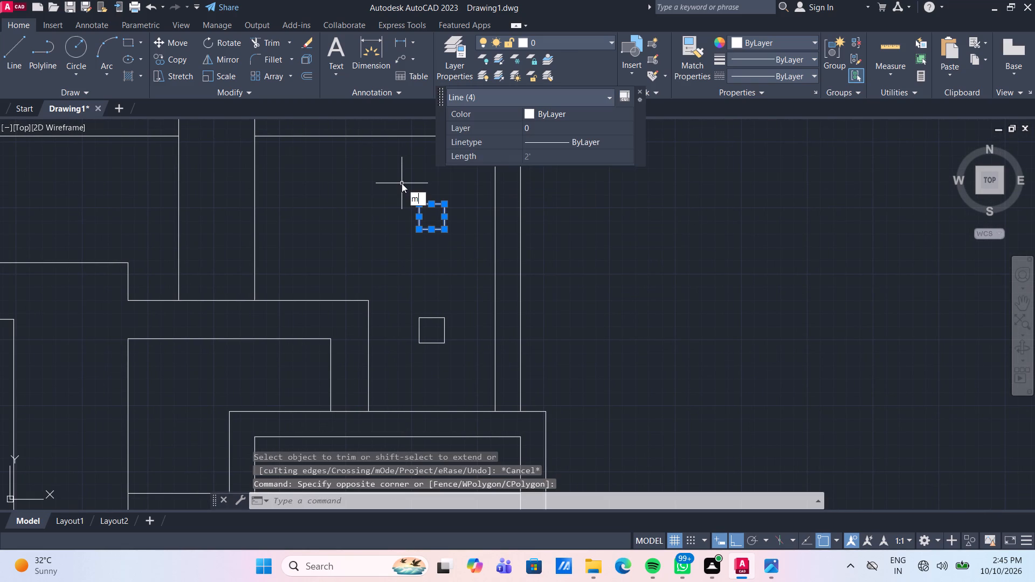
{"action": "key", "text": "space"}
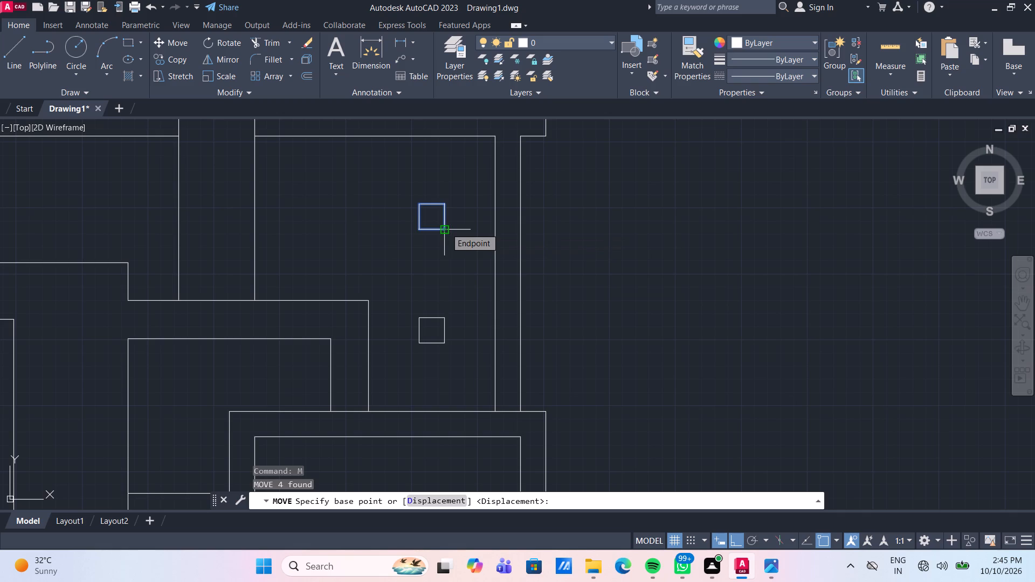
{"action": "left_click", "coordinate": [446, 228]}
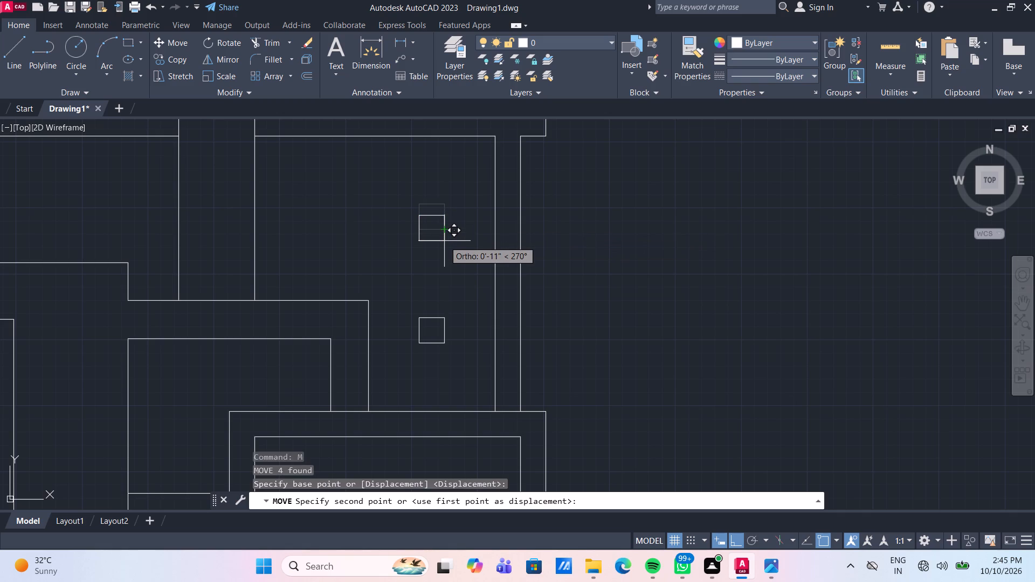
{"action": "type", "text": "1'"}
{"action": "key", "text": "Return"}
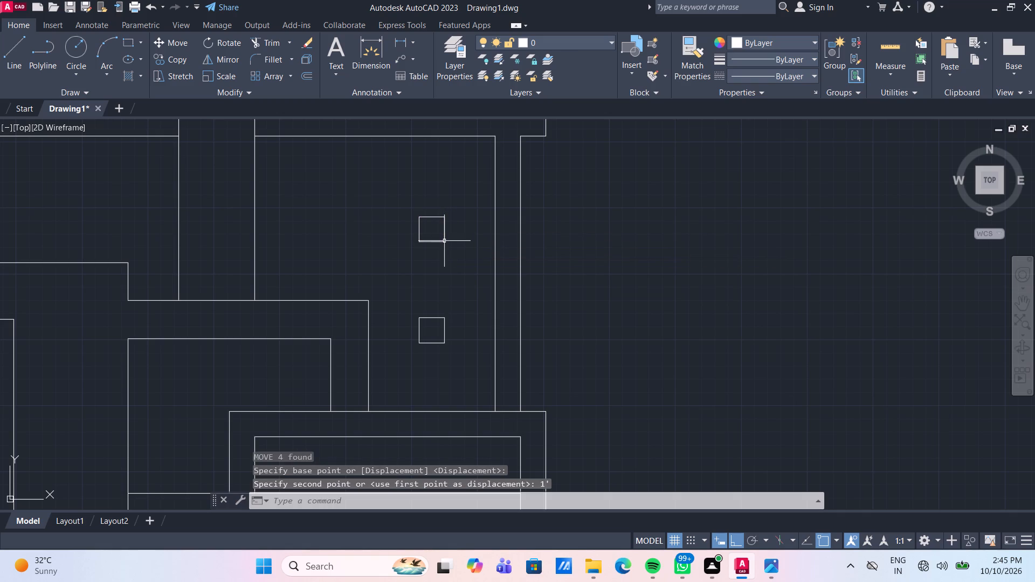
Move the lower 2' square straight up by 1'.
{"action": "left_click_drag", "start_coordinate": [446, 360], "coordinate": [441, 325]}
{"action": "left_click", "coordinate": [399, 297]}
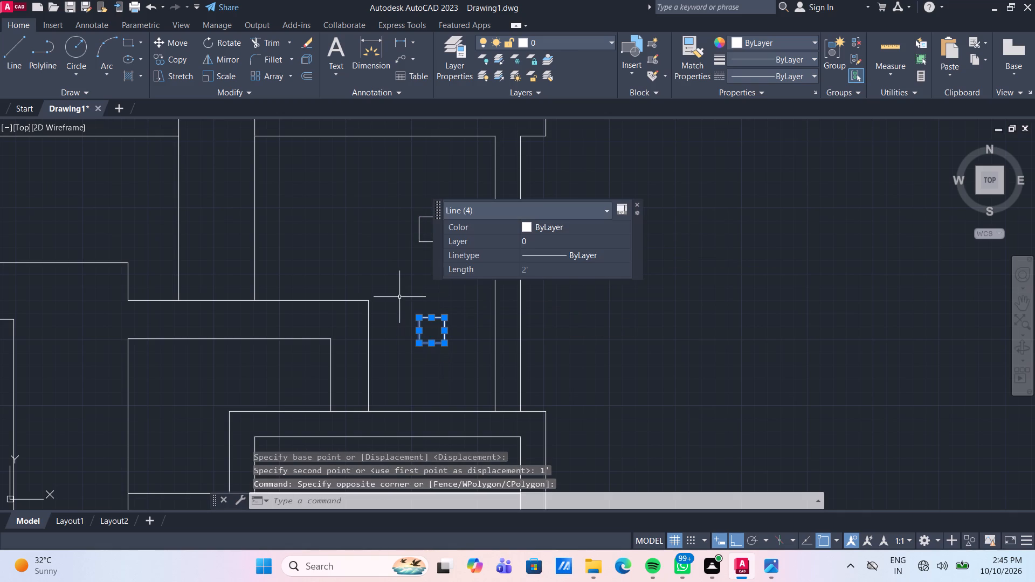
{"action": "type", "text": "m"}
{"action": "key", "text": "space"}
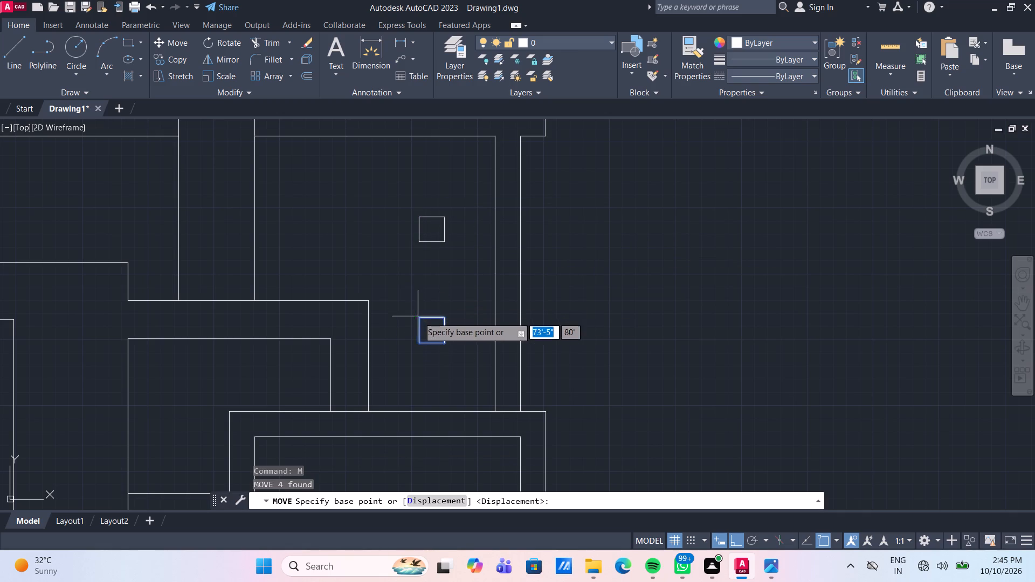
{"action": "left_click", "coordinate": [419, 317]}
{"action": "type", "text": "1'"}
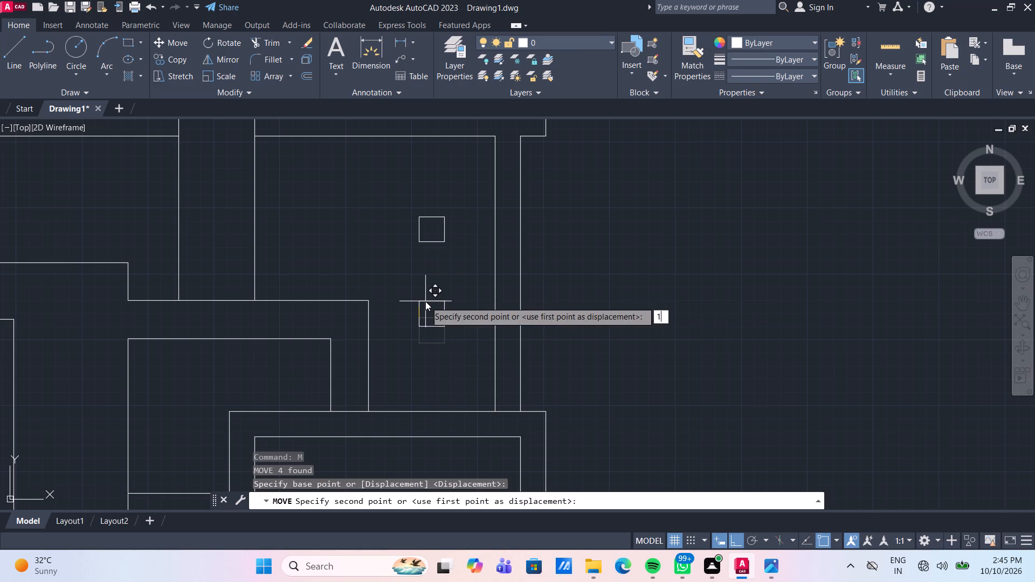
{"action": "key", "text": "space"}
Draw an 8' horizontal line from the frame's upper-left corner across to the vertical wall line on its left.
{"action": "scroll", "coordinate": [550, 244], "scroll_direction": "down", "scroll_amount": 4}
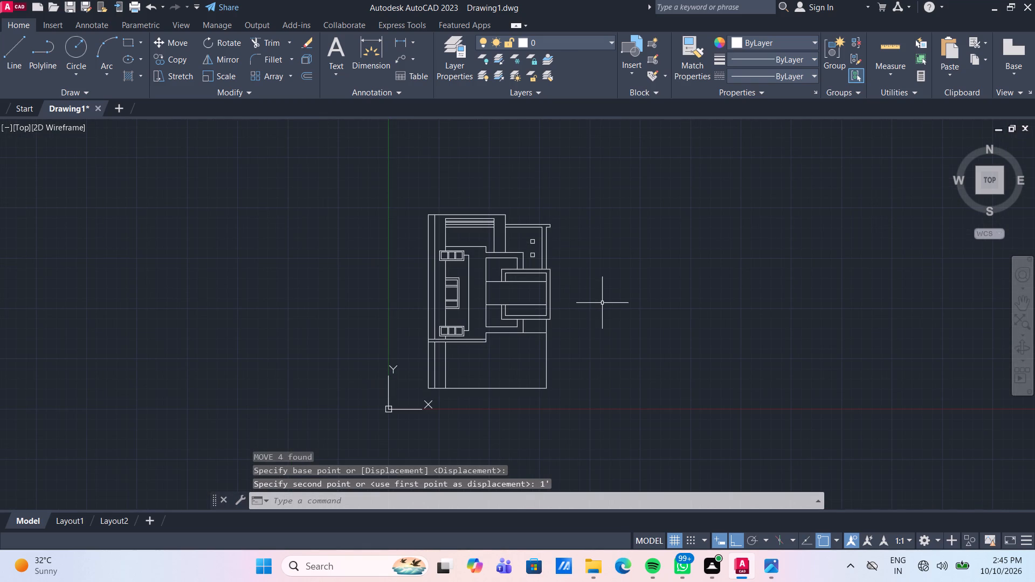
{"action": "scroll", "coordinate": [542, 236], "scroll_direction": "up", "scroll_amount": 2}
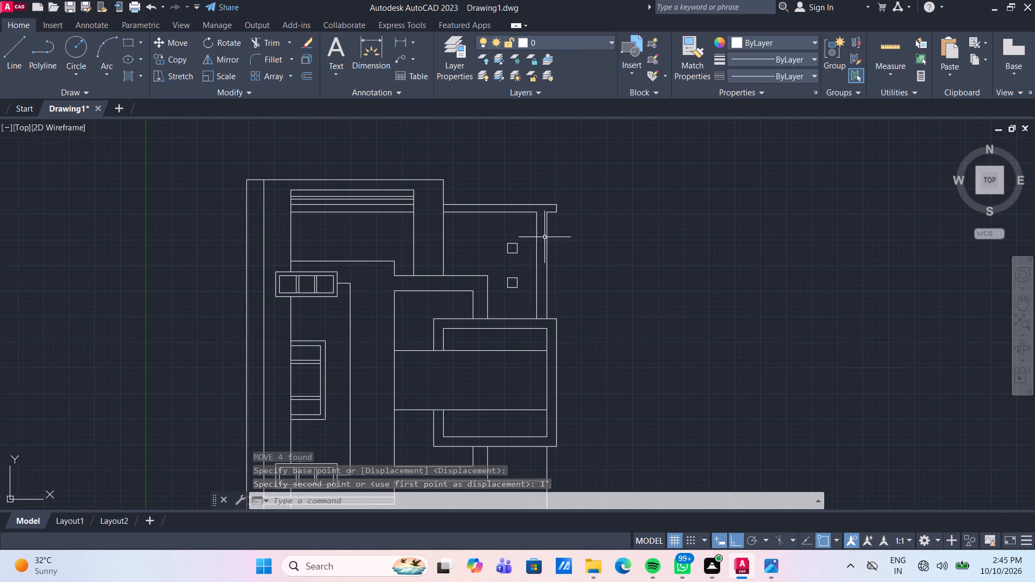
{"action": "scroll", "coordinate": [527, 294], "scroll_direction": "up", "scroll_amount": 1}
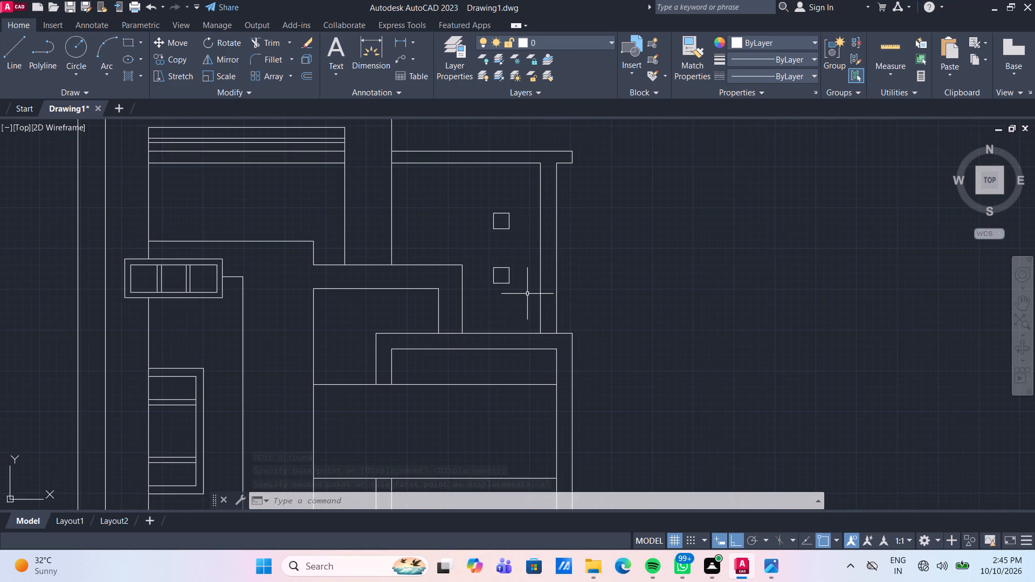
{"action": "scroll", "coordinate": [612, 275], "scroll_direction": "down", "scroll_amount": 2}
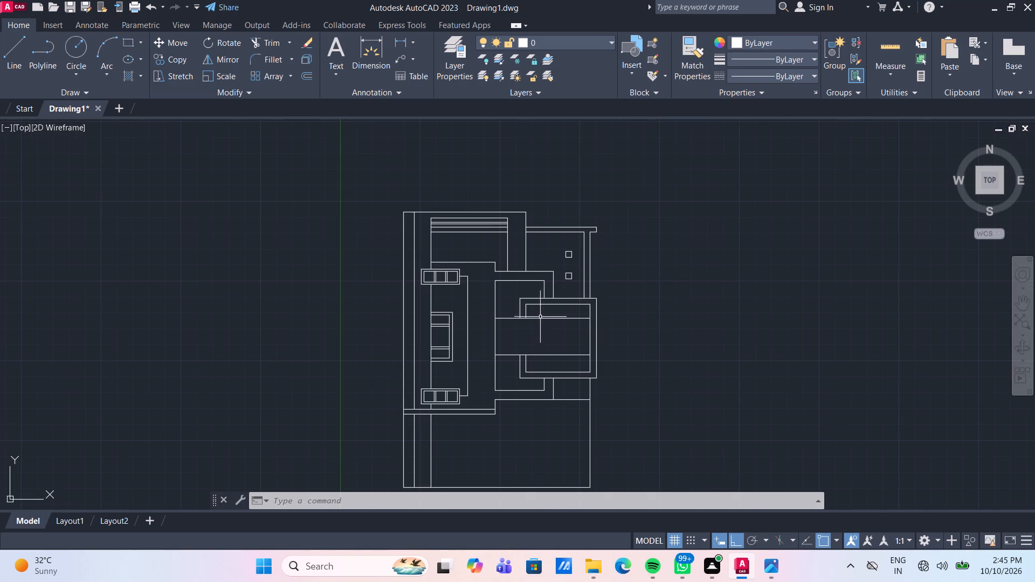
{"action": "scroll", "coordinate": [561, 312], "scroll_direction": "up", "scroll_amount": 3}
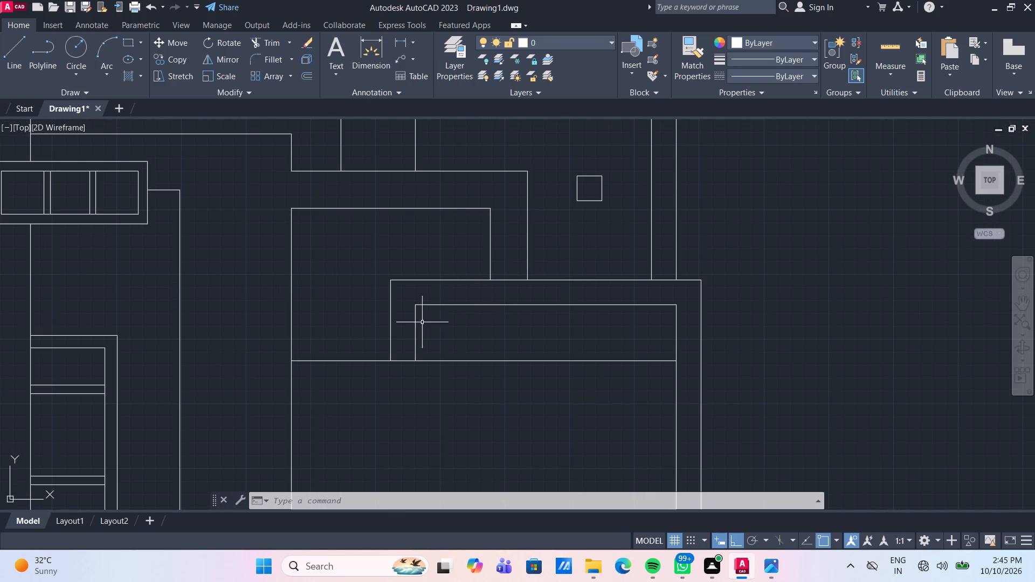
{"action": "type", "text": "l"}
{"action": "key", "text": "space"}
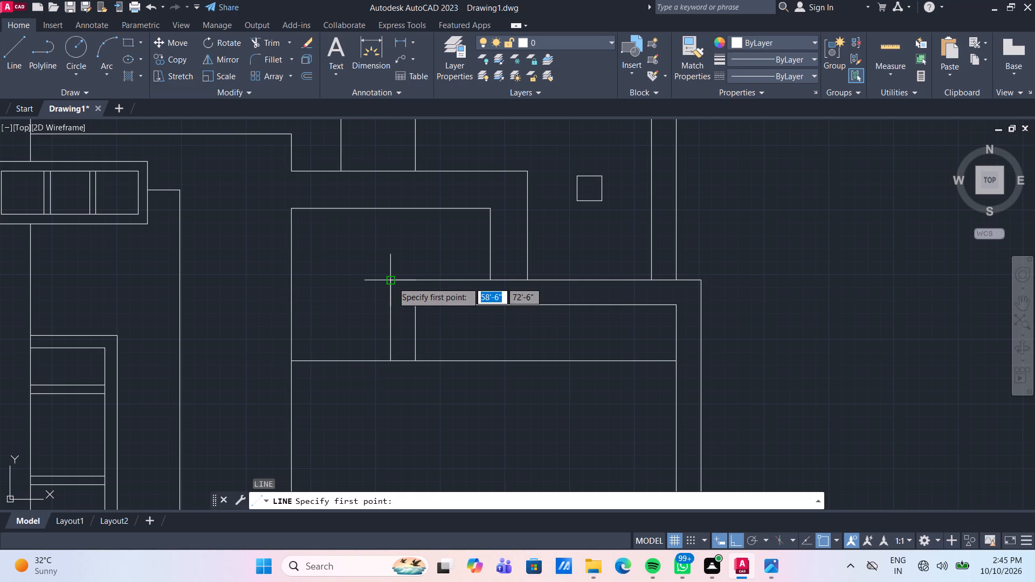
{"action": "left_click_drag", "start_coordinate": [392, 282], "coordinate": [384, 282]}
{"action": "left_click", "coordinate": [288, 278]}
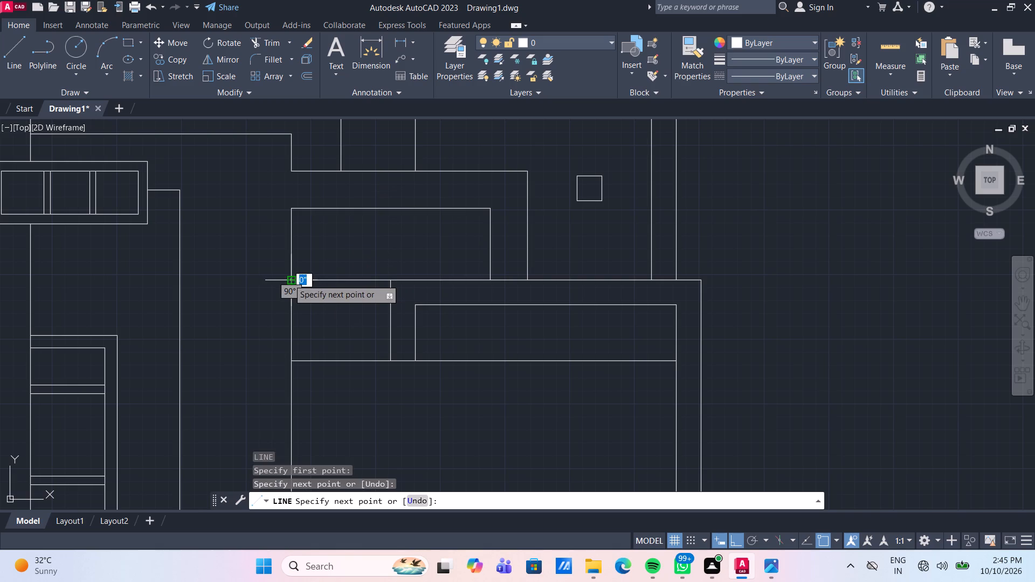
{"action": "key", "text": "Escape"}
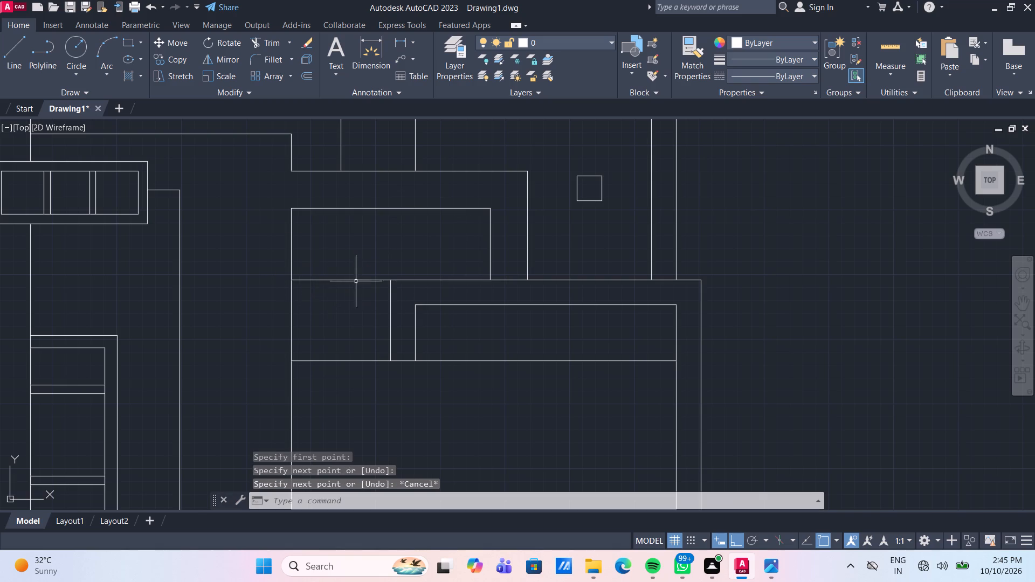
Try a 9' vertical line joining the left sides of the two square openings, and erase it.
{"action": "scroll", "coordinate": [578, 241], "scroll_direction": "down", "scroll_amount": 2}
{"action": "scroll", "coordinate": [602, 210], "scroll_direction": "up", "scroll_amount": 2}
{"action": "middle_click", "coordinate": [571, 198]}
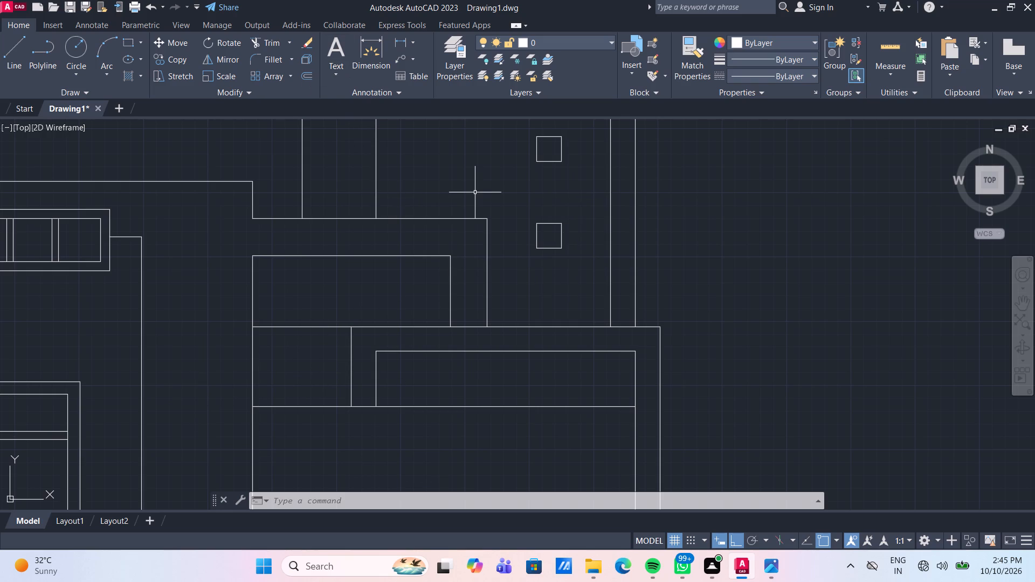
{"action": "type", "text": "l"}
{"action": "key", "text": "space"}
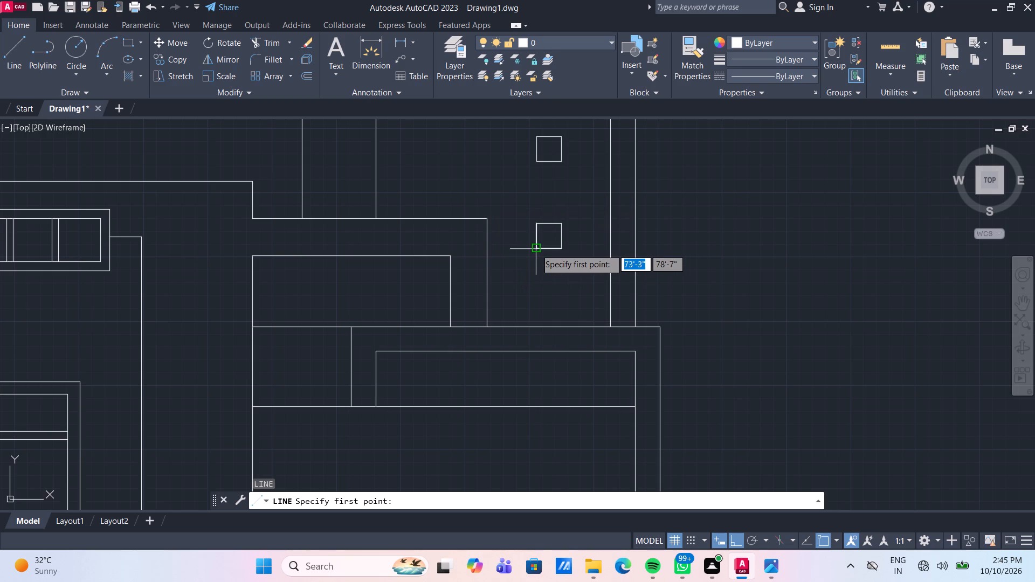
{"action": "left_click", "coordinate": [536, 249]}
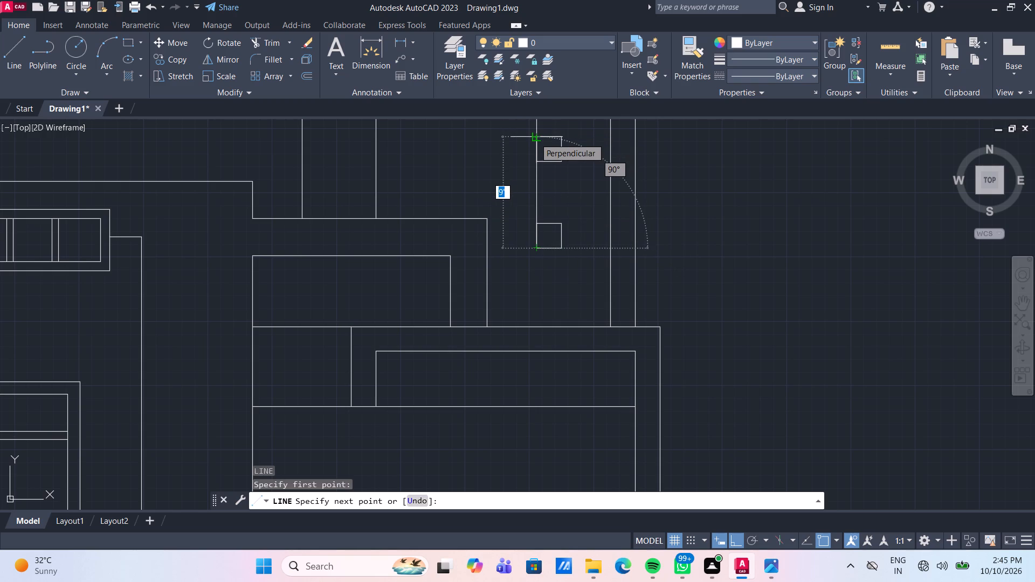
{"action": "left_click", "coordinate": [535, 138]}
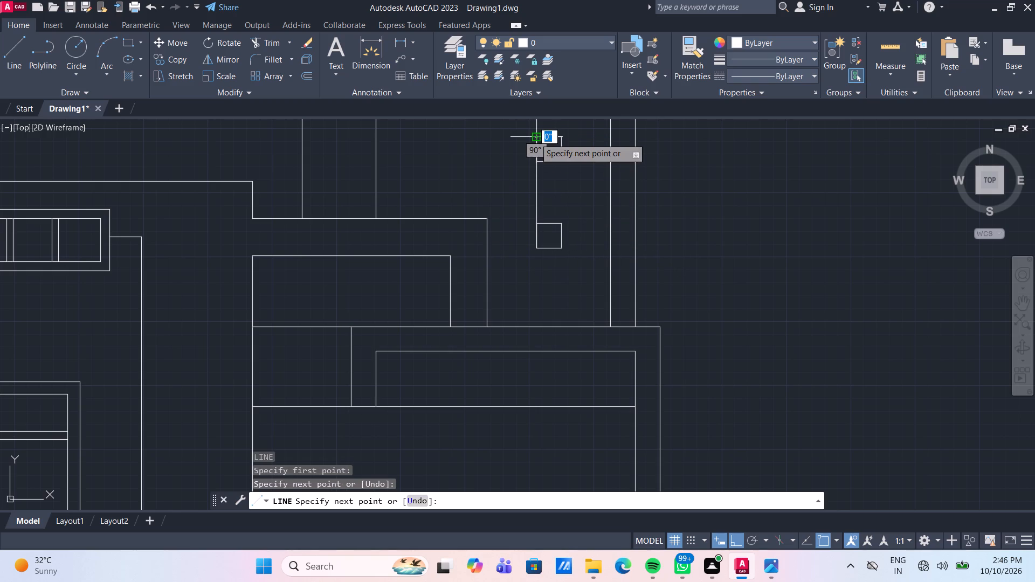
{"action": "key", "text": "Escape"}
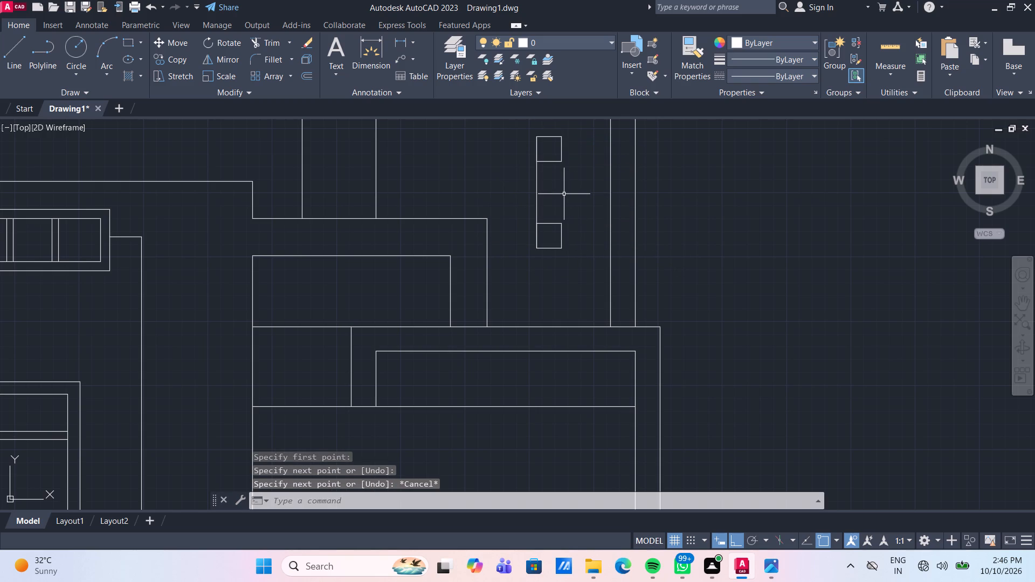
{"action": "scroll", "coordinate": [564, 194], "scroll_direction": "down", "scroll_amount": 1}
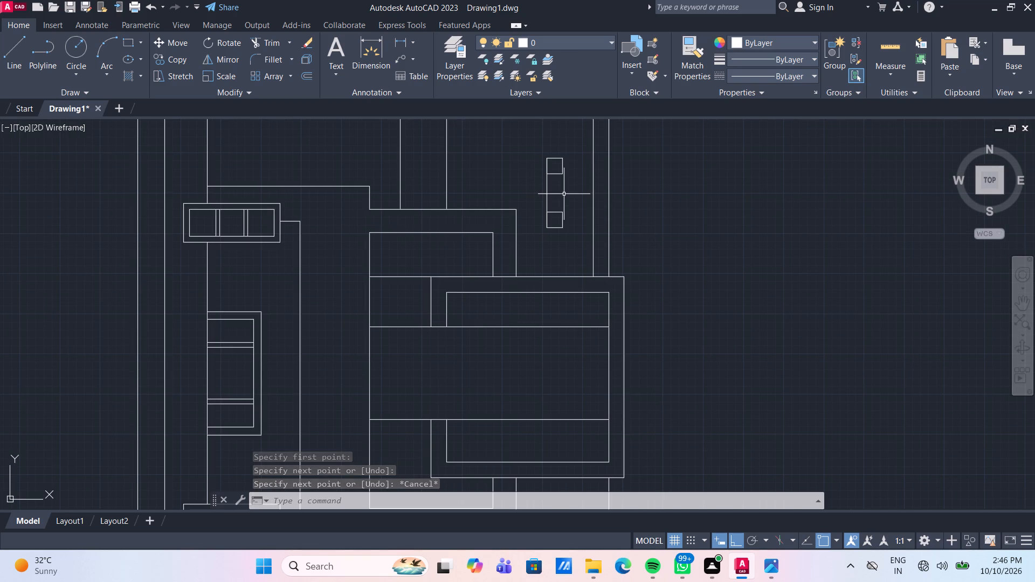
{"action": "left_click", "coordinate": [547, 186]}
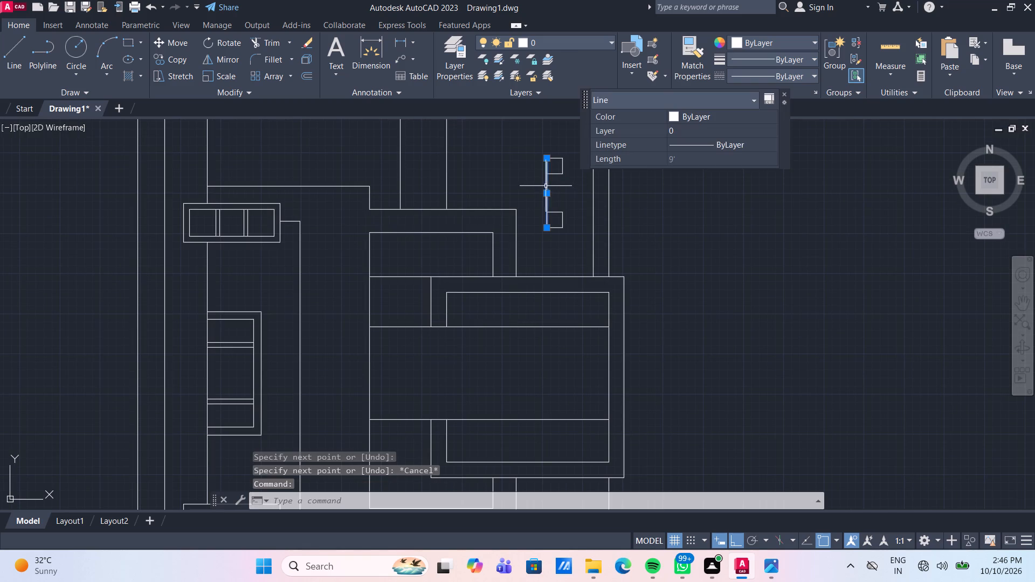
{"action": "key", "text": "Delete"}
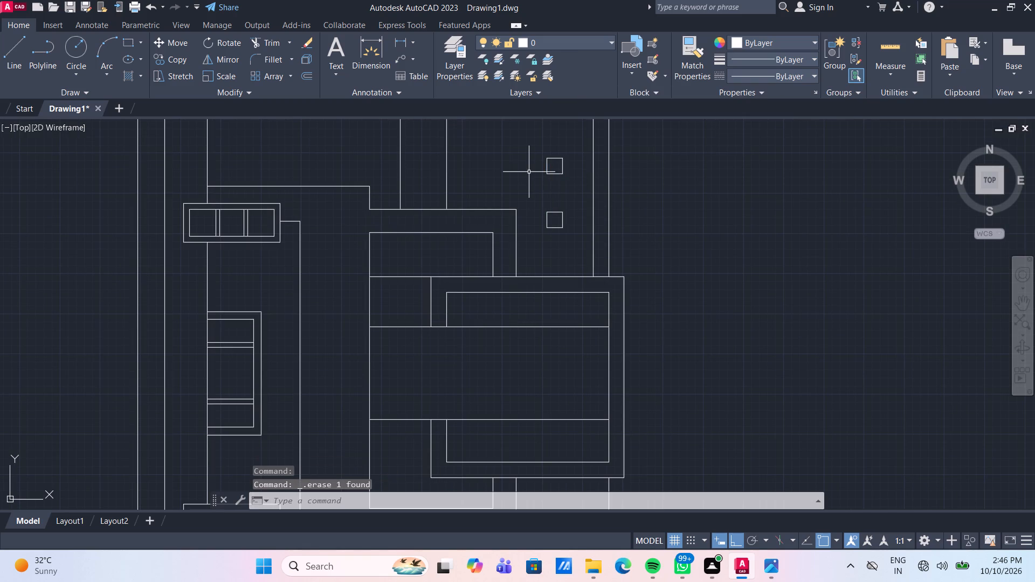
With Ortho off, copy the lower 2' square opening twice along the underside of the 8' line, about 1'-10" apart.
{"action": "left_click", "coordinate": [570, 233]}
{"action": "left_click", "coordinate": [540, 199]}
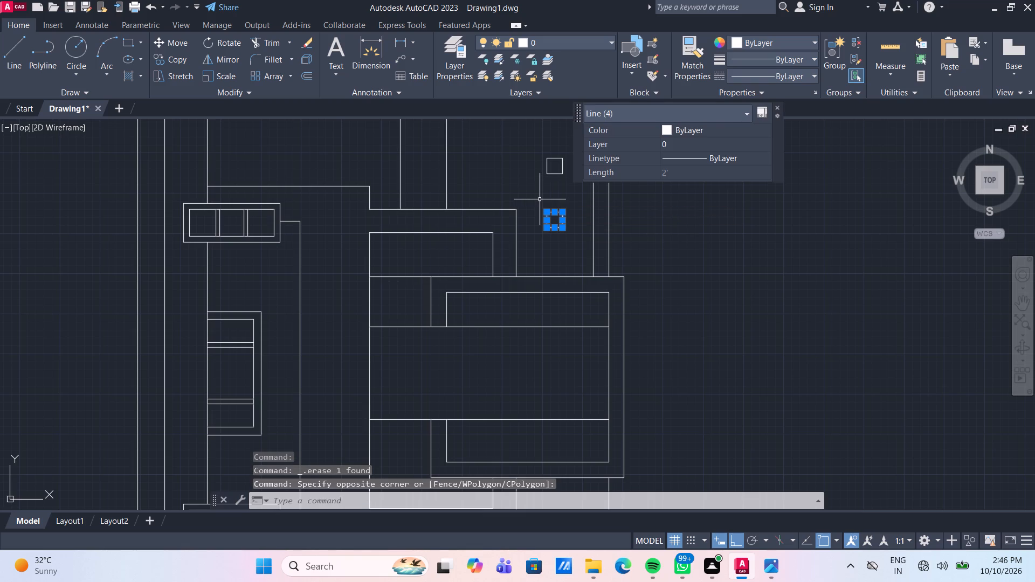
{"action": "key", "text": "m"}
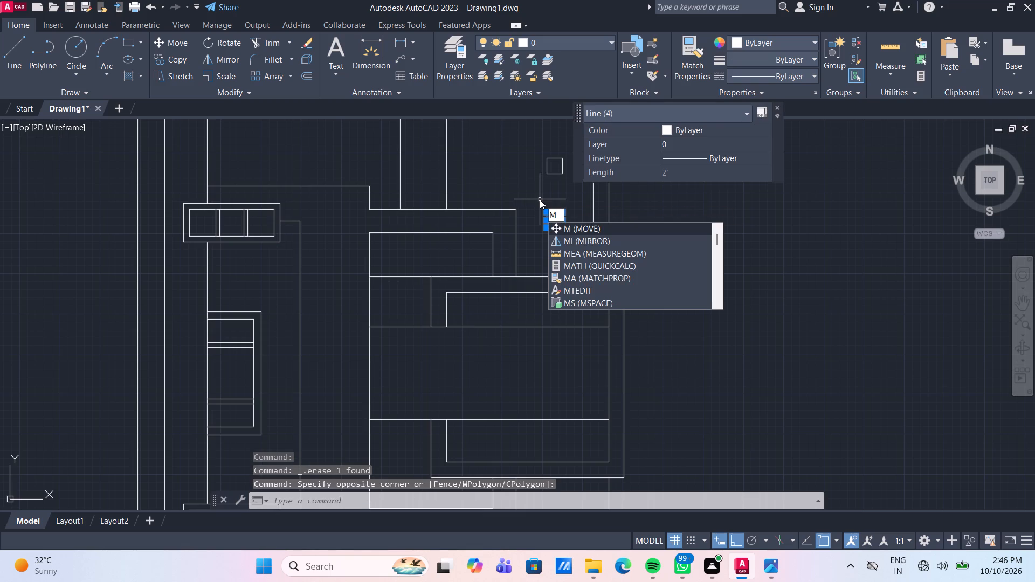
{"action": "key", "text": "BackSpace"}
{"action": "type", "text": "co"}
{"action": "key", "text": "space"}
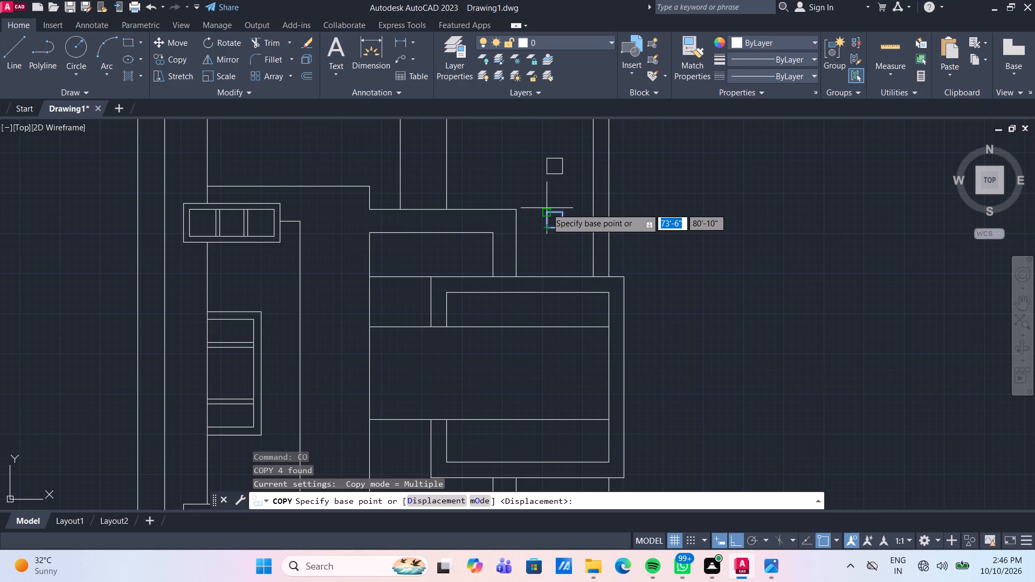
{"action": "left_click", "coordinate": [547, 212]}
{"action": "scroll", "coordinate": [397, 306], "scroll_direction": "up", "scroll_amount": 3}
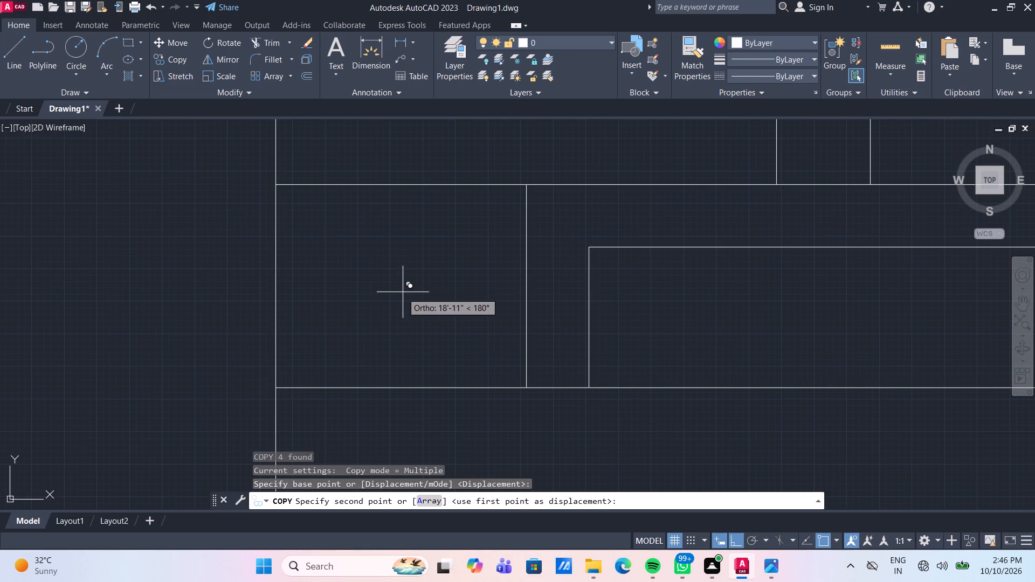
{"action": "left_click", "coordinate": [734, 539]}
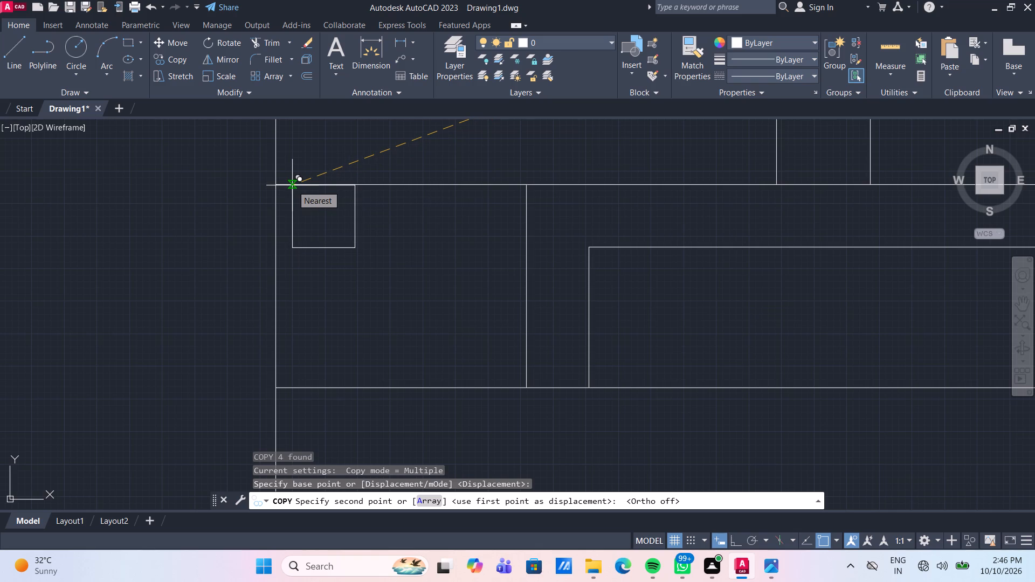
{"action": "scroll", "coordinate": [292, 185], "scroll_direction": "up", "scroll_amount": 2}
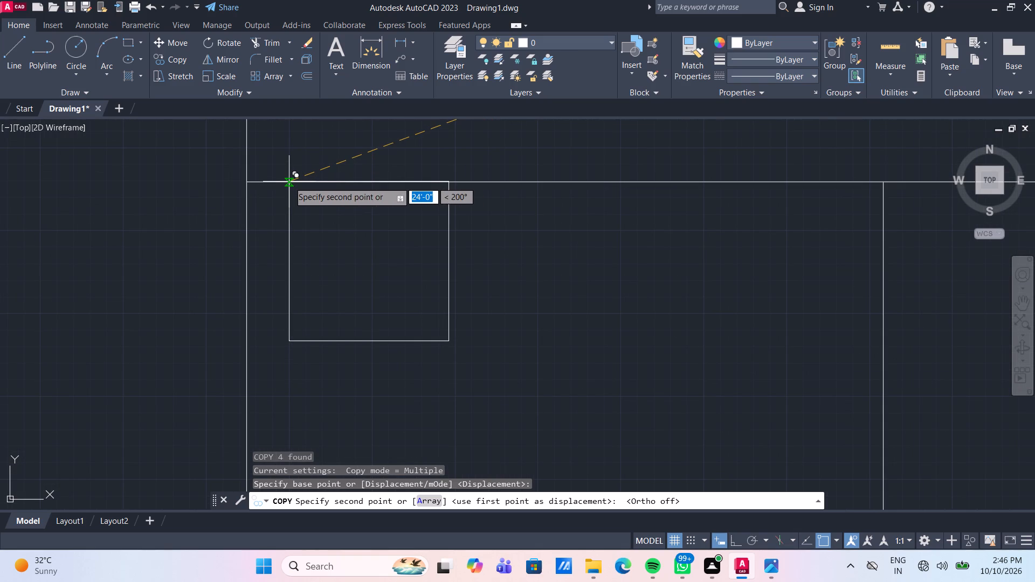
{"action": "left_click", "coordinate": [289, 182]}
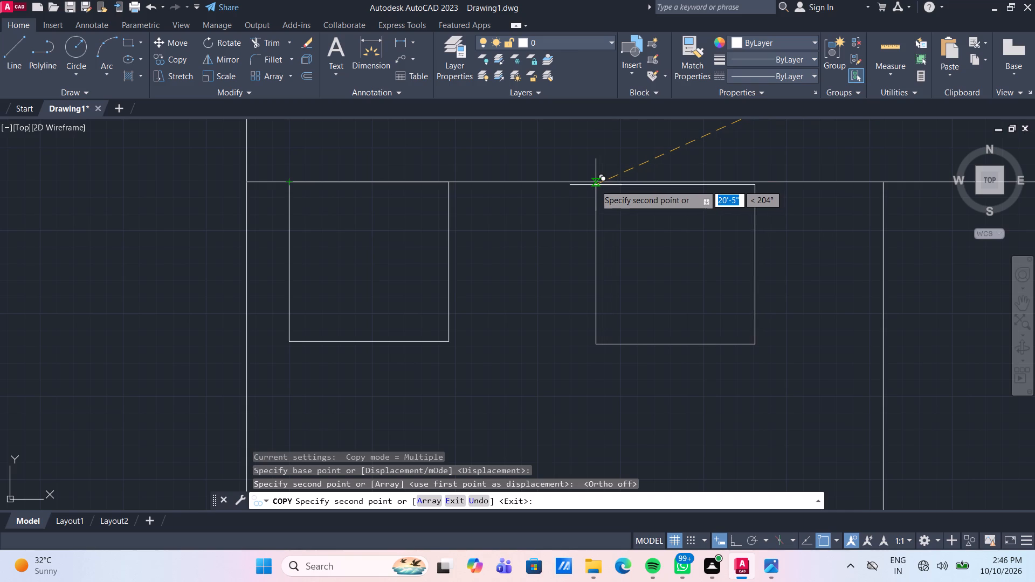
{"action": "left_click", "coordinate": [595, 185]}
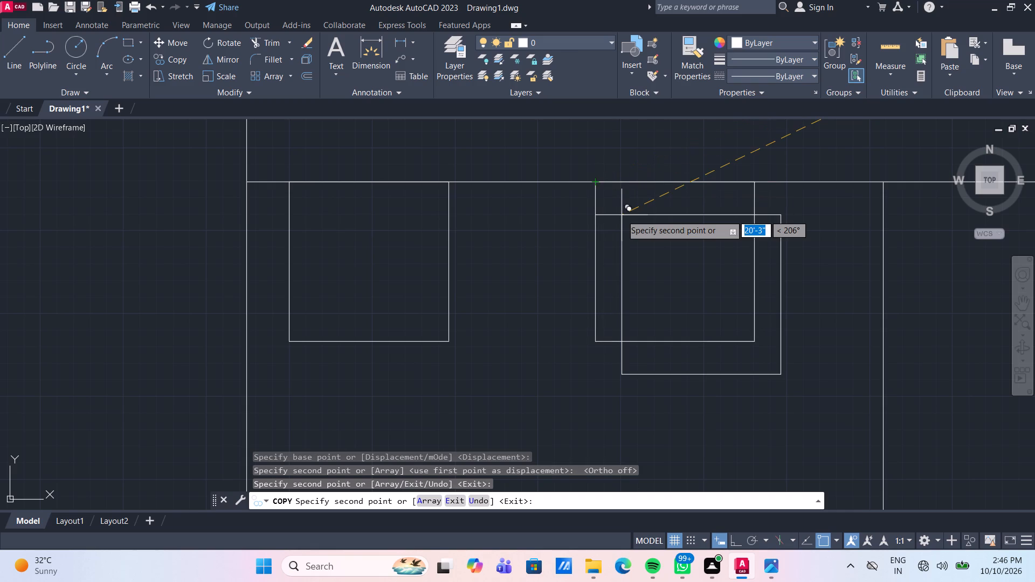
{"action": "key", "text": "Escape"}
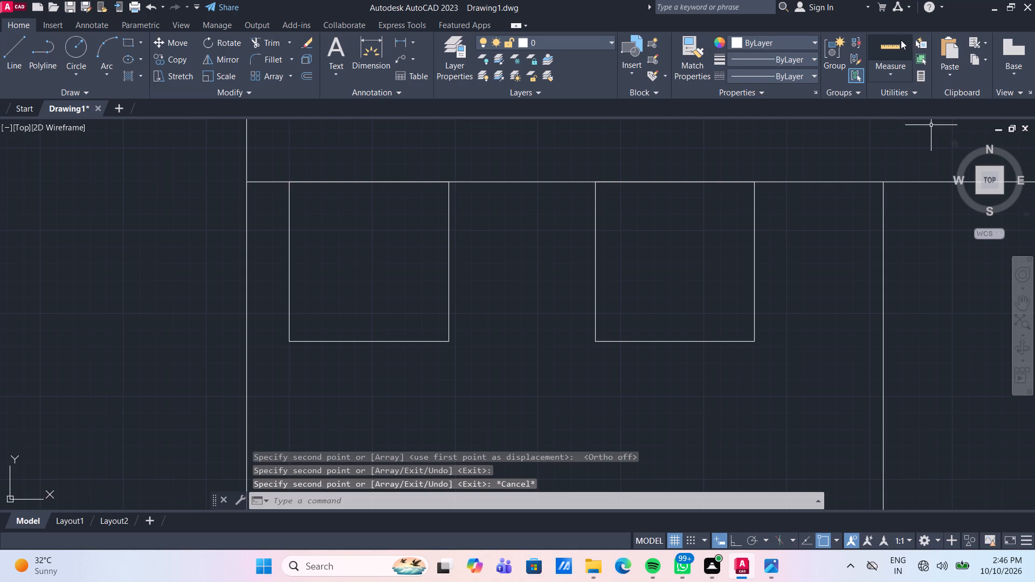
Measure the gap between the two copied squares.
{"action": "left_click", "coordinate": [898, 42]}
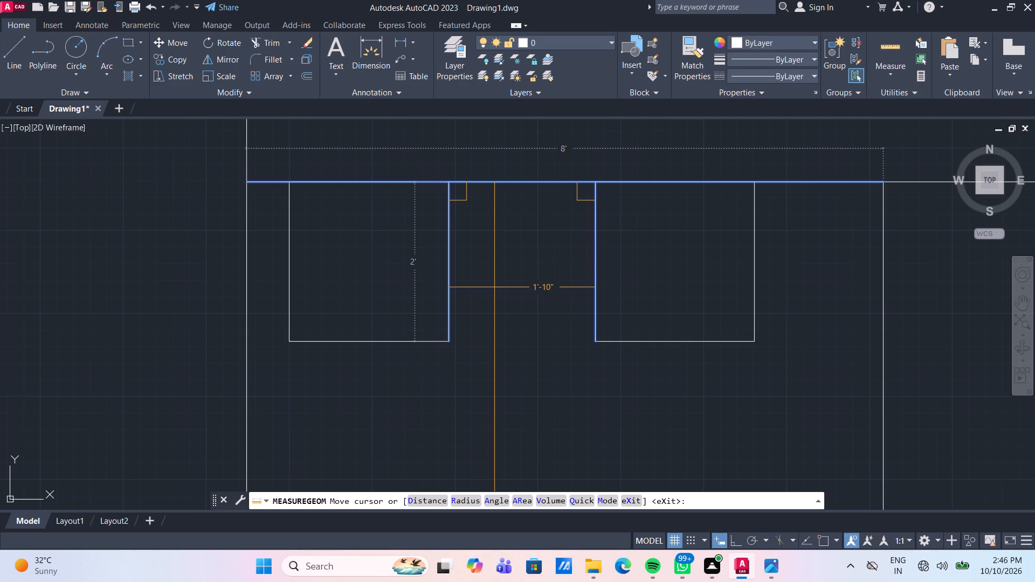
{"action": "key", "text": "Escape"}
Draw a horizontal line from the frame's lower-left corner across to the vertical wall line on its left.
{"action": "scroll", "coordinate": [509, 294], "scroll_direction": "down", "scroll_amount": 2}
{"action": "middle_click_drag", "start_coordinate": [593, 364], "coordinate": [593, 361]}
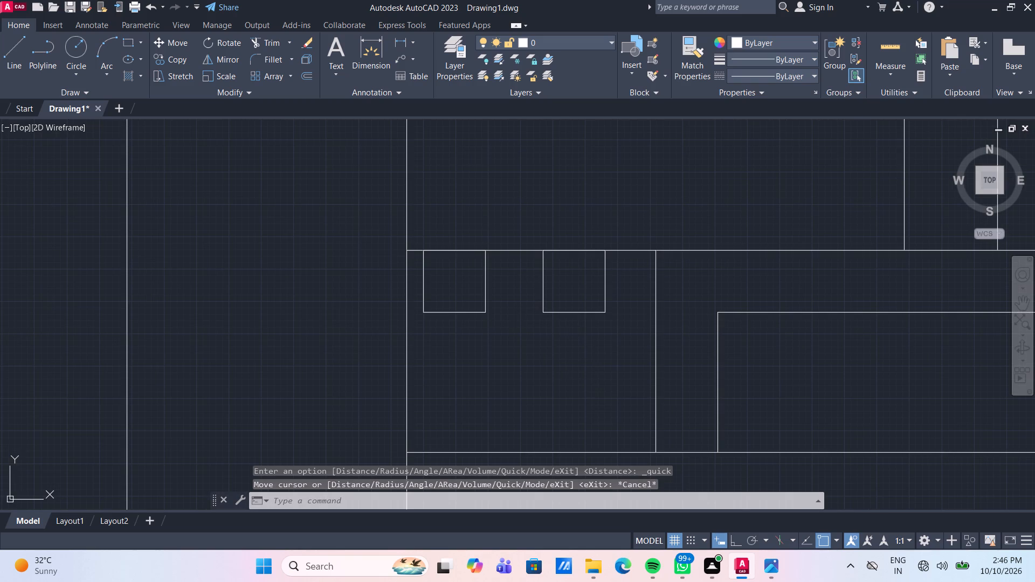
{"action": "middle_click_drag", "start_coordinate": [593, 361], "coordinate": [579, 286]}
{"action": "scroll", "coordinate": [579, 286], "scroll_direction": "down", "scroll_amount": 1}
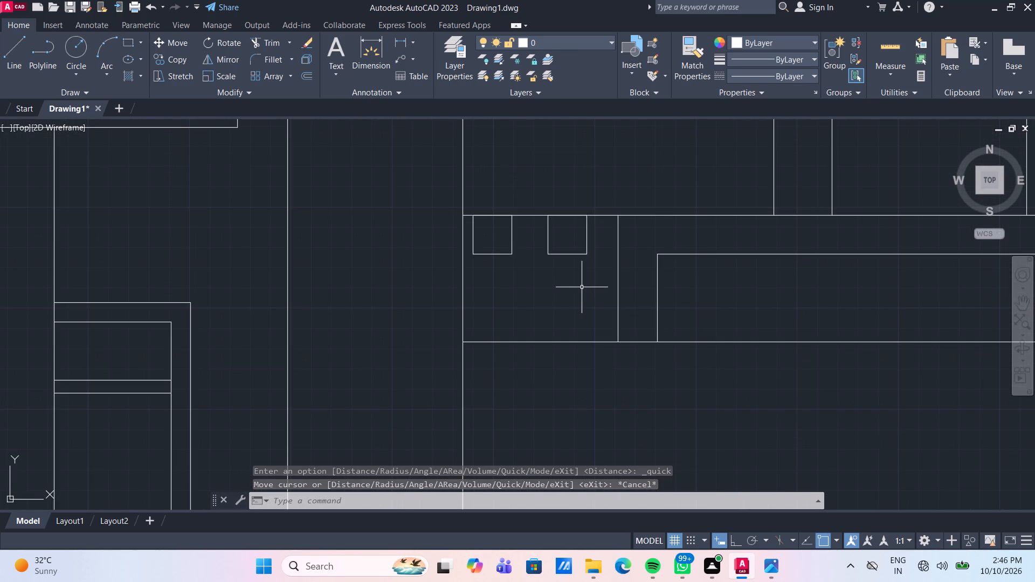
{"action": "middle_click_drag", "start_coordinate": [586, 282], "coordinate": [574, 233]}
{"action": "scroll", "coordinate": [574, 232], "scroll_direction": "down", "scroll_amount": 3}
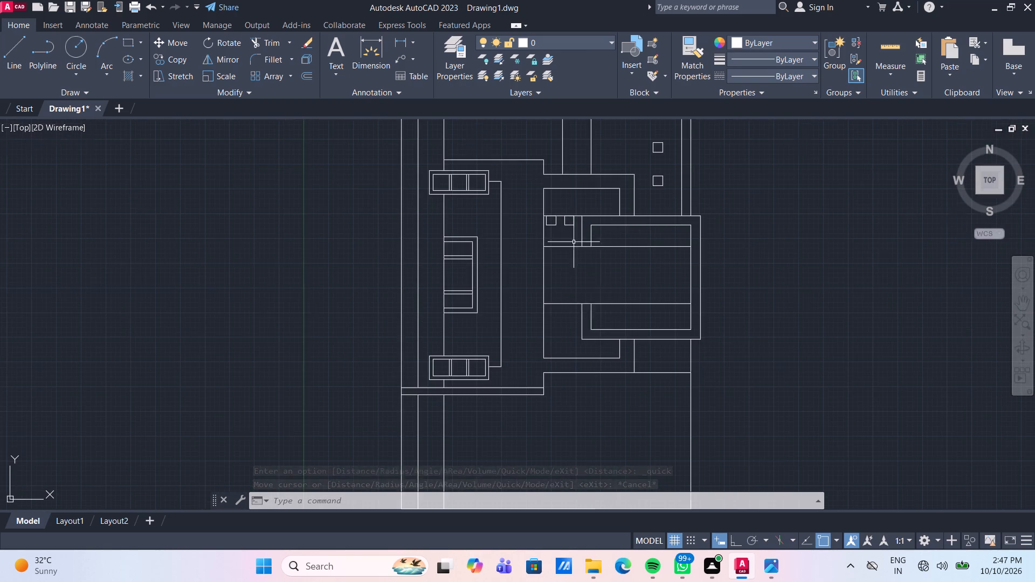
{"action": "scroll", "coordinate": [586, 312], "scroll_direction": "up", "scroll_amount": 2}
{"action": "middle_click_drag", "start_coordinate": [546, 298], "coordinate": [539, 275]}
{"action": "scroll", "coordinate": [537, 283], "scroll_direction": "down", "scroll_amount": 1}
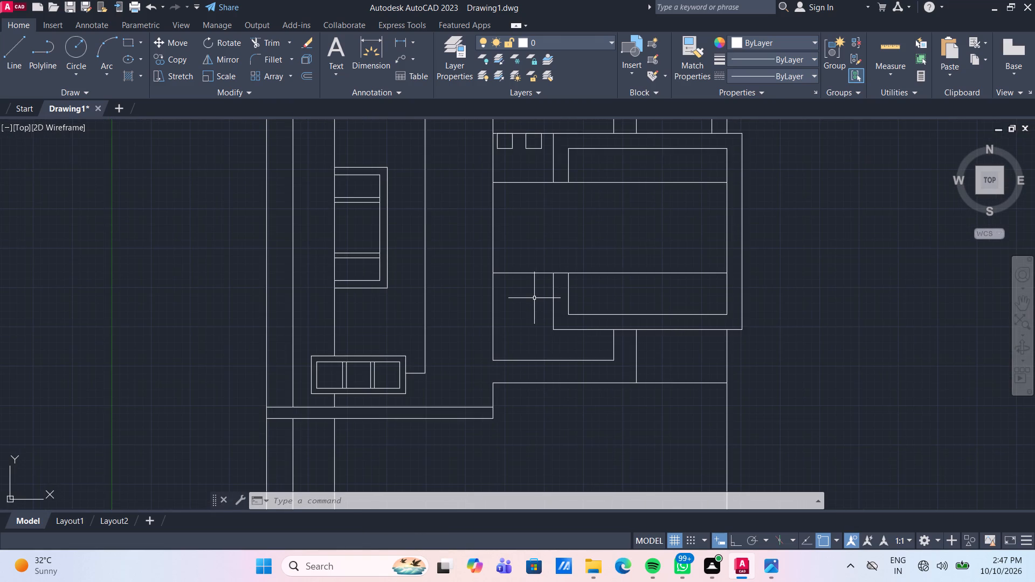
{"action": "type", "text": "l"}
{"action": "key", "text": "space"}
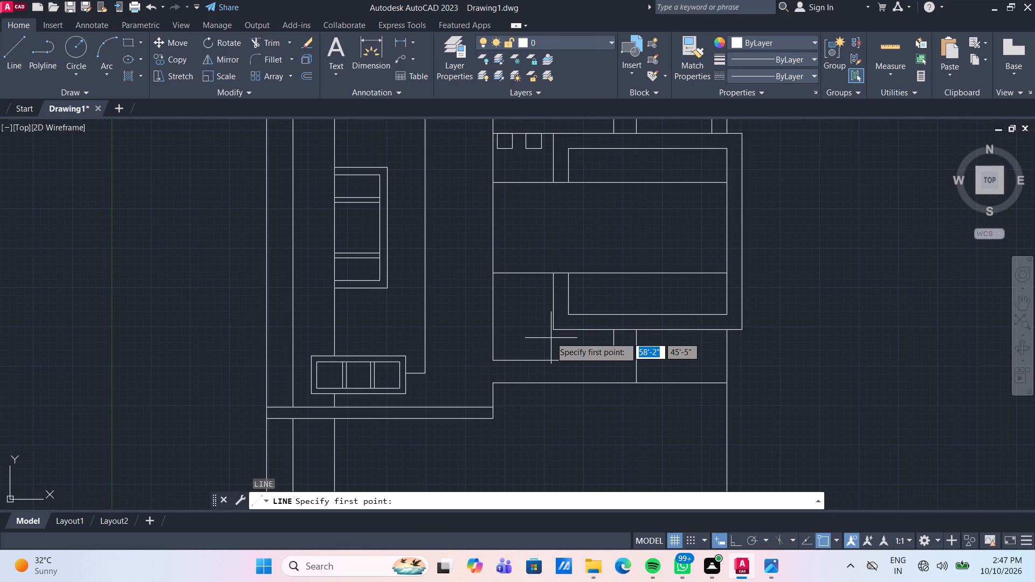
{"action": "left_click", "coordinate": [555, 329]}
{"action": "left_click", "coordinate": [492, 329]}
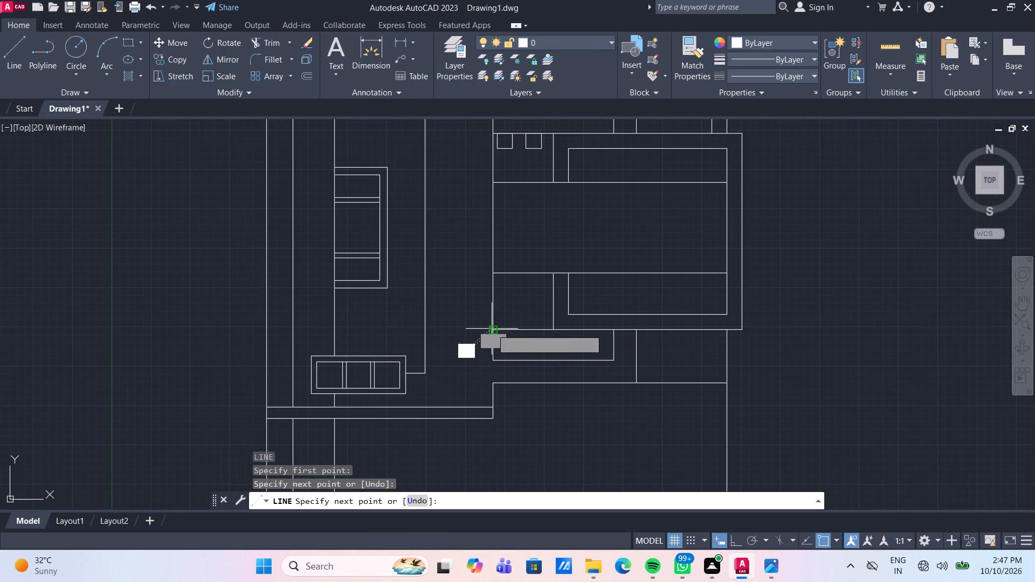
{"action": "key", "text": "Escape"}
With Ortho on, copy the two 2' squares beside the frame straight down onto the horizontal line at the frame's lower-left corner.
{"action": "left_click", "coordinate": [536, 154]}
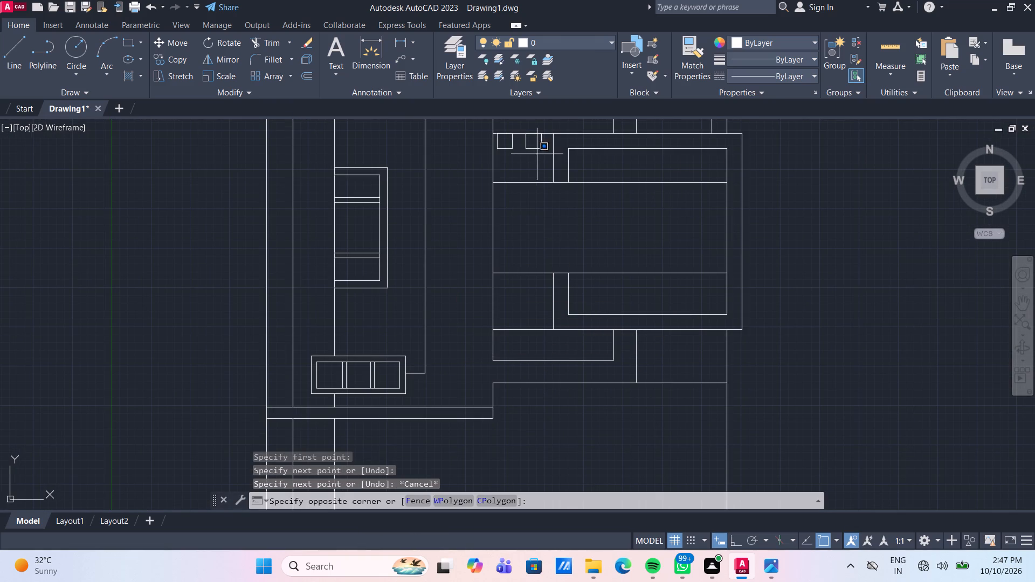
{"action": "left_click", "coordinate": [497, 142]}
{"action": "scroll", "coordinate": [514, 136], "scroll_direction": "up", "scroll_amount": 2}
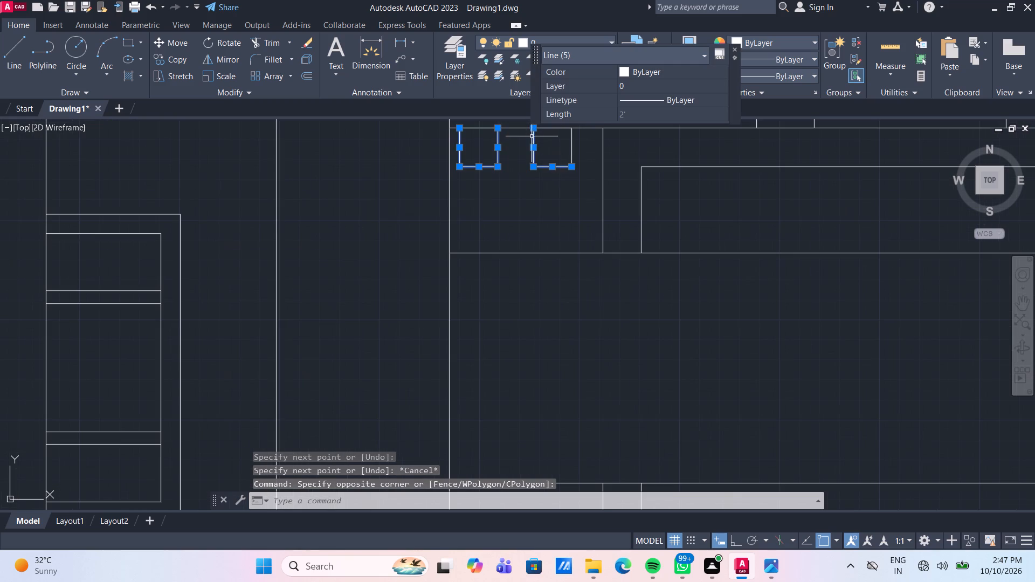
{"action": "left_click", "coordinate": [572, 147]}
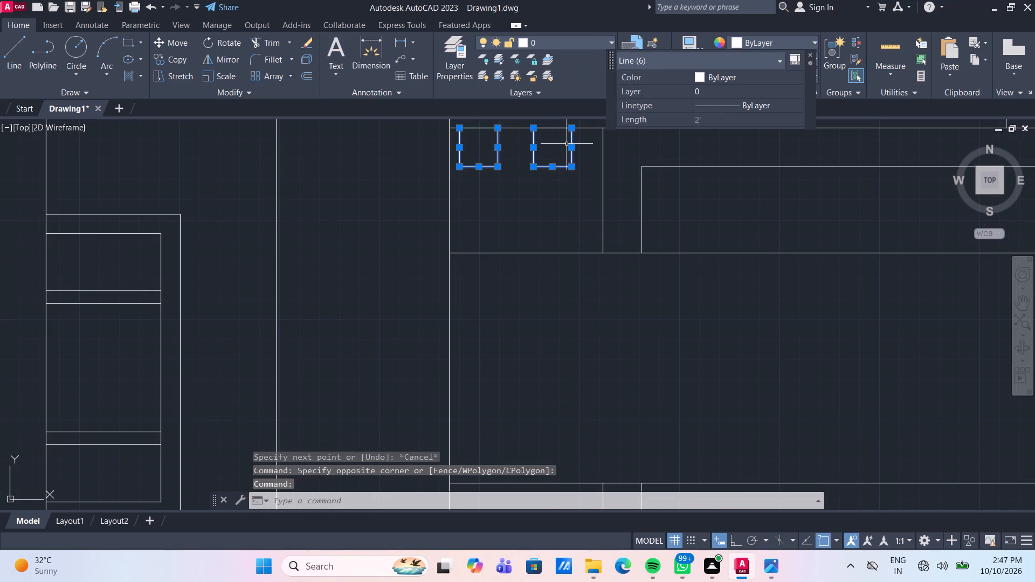
{"action": "left_click", "coordinate": [558, 128]}
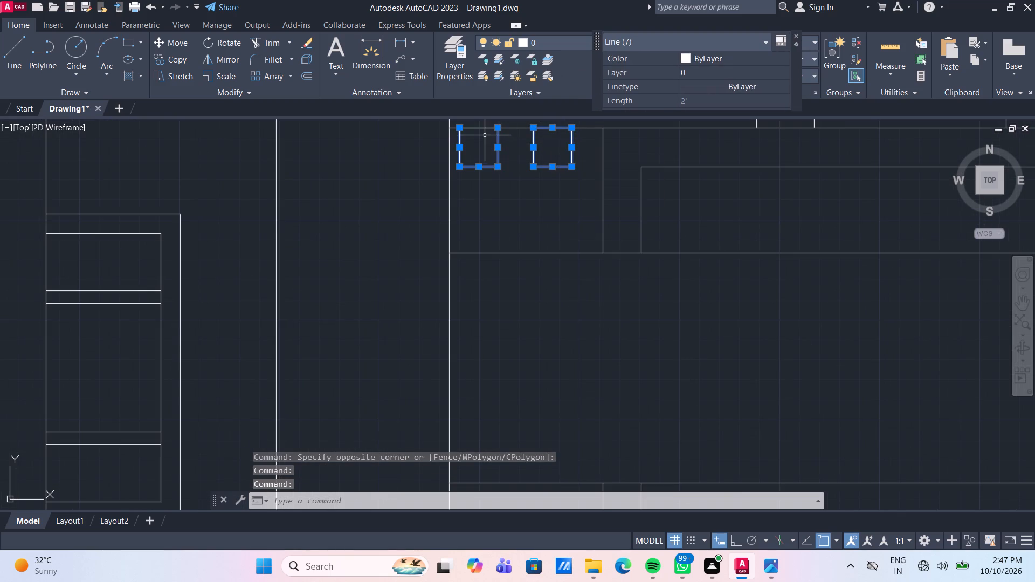
{"action": "left_click", "coordinate": [480, 127]}
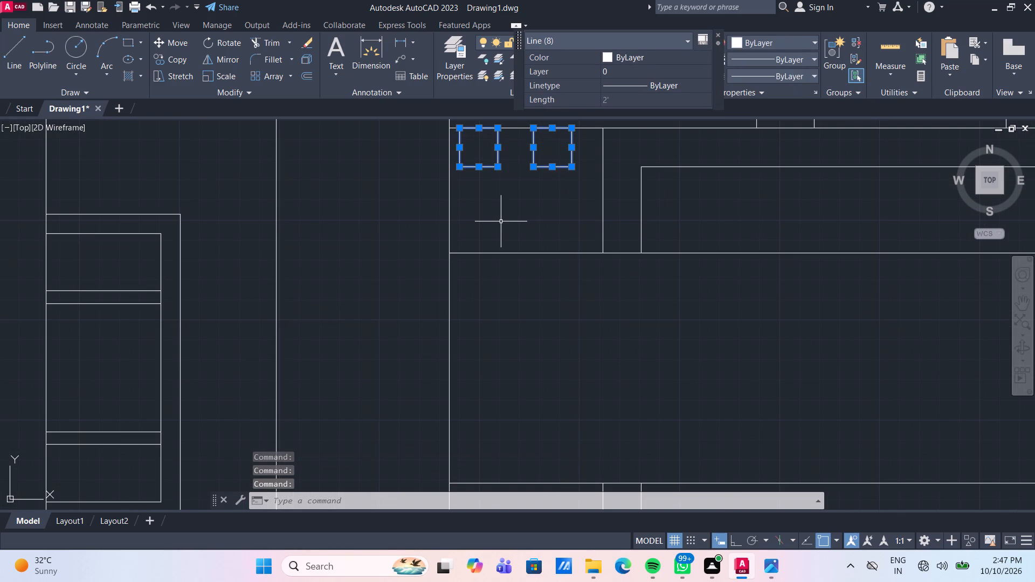
{"action": "type", "text": "co"}
{"action": "key", "text": "space"}
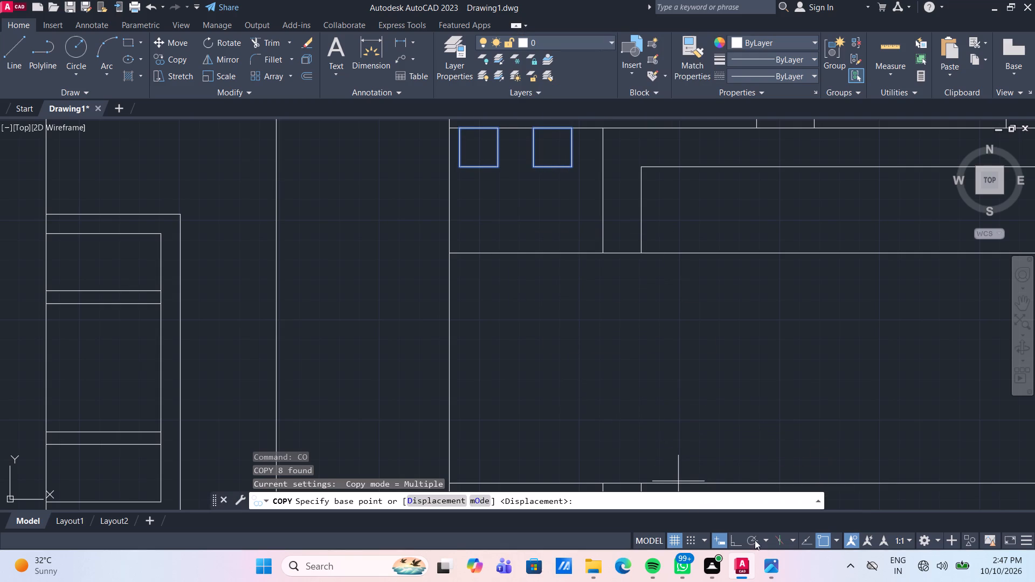
{"action": "left_click", "coordinate": [739, 539]}
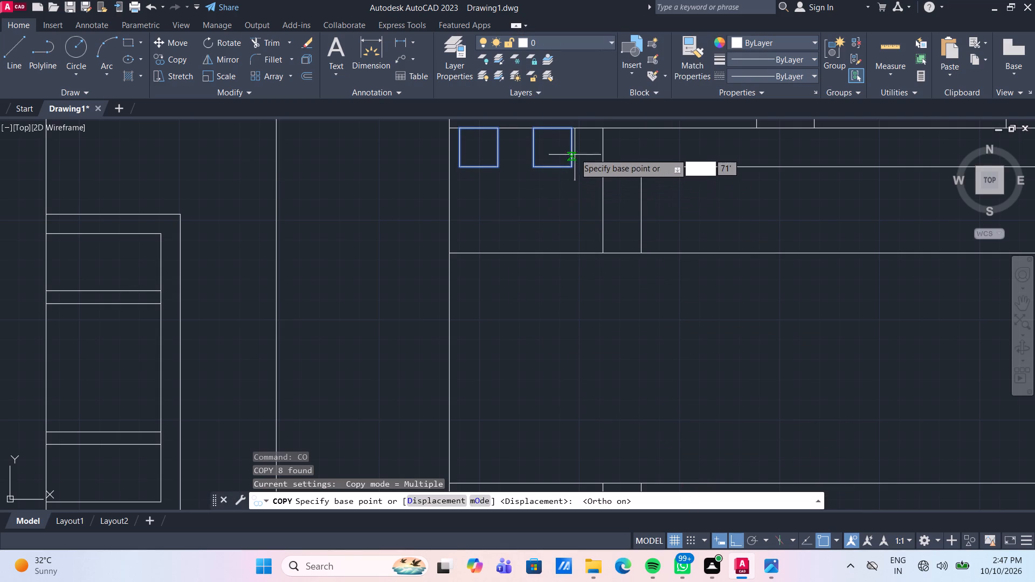
{"action": "left_click", "coordinate": [575, 170]}
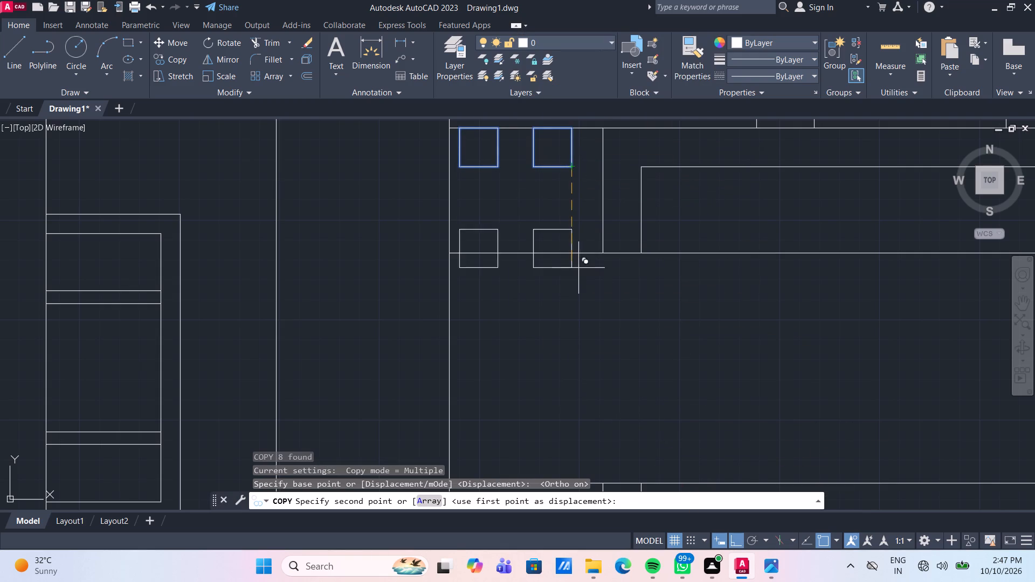
{"action": "scroll", "coordinate": [583, 291], "scroll_direction": "down", "scroll_amount": 4}
{"action": "scroll", "coordinate": [590, 350], "scroll_direction": "up", "scroll_amount": 4}
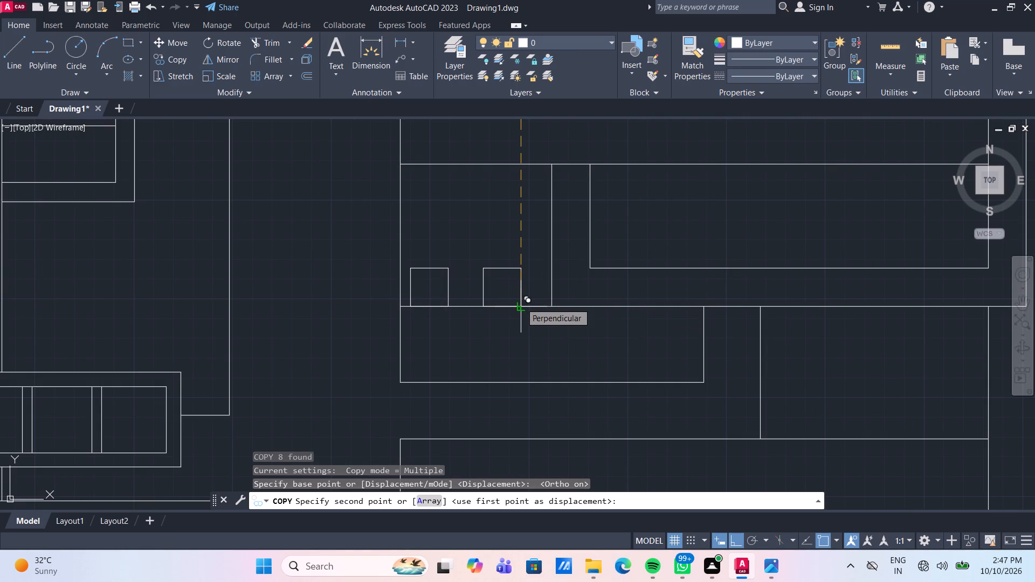
{"action": "left_click", "coordinate": [521, 303]}
{"action": "key", "text": "Escape"}
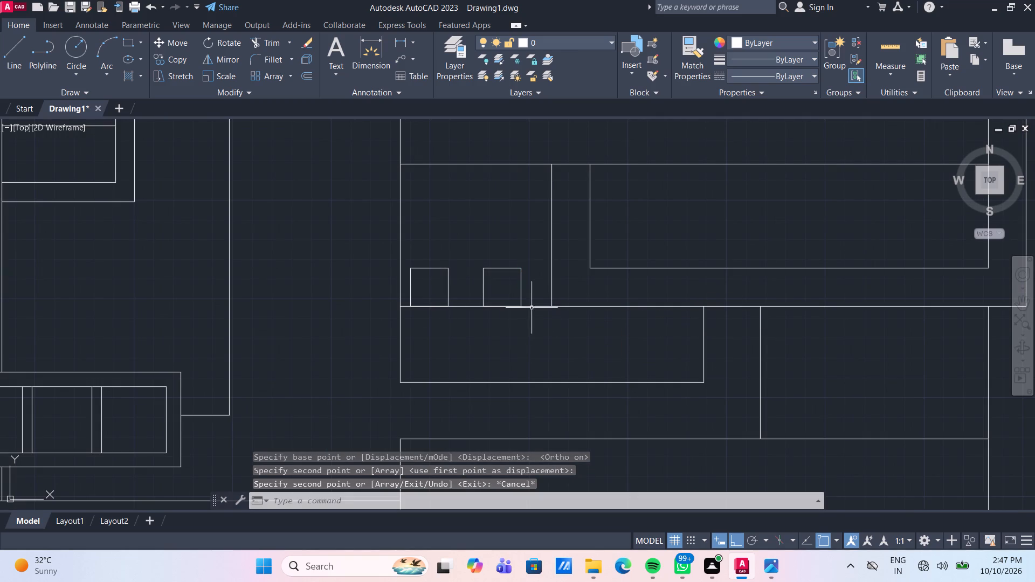
Erase the horizontal guide line running from the frame's lower-left corner under the two copied squares.
{"action": "left_click", "coordinate": [537, 307]}
{"action": "key", "text": "Delete"}
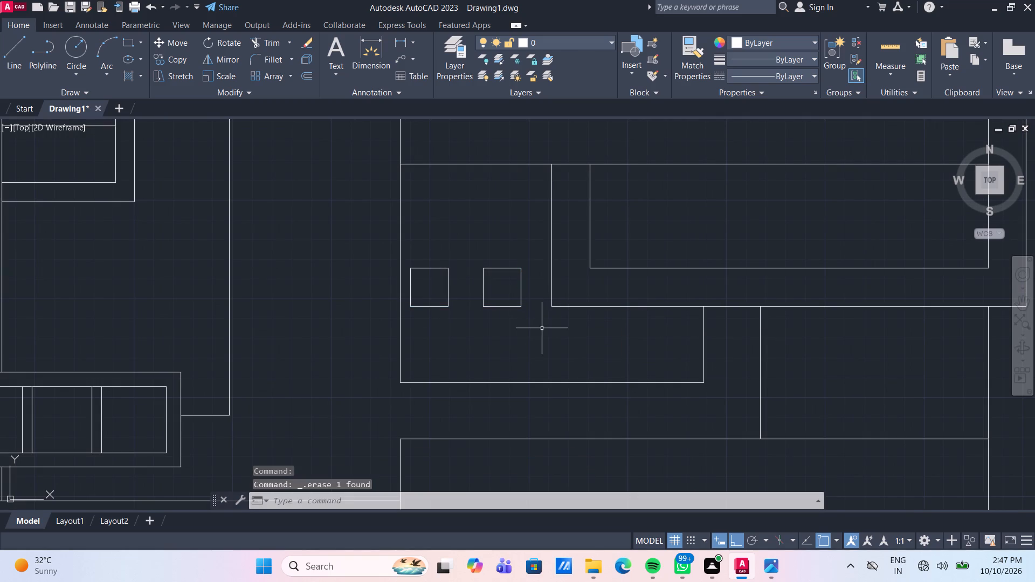
Join the four lines of each of the two lower squares beside the frame into one polyline per square.
{"action": "left_click", "coordinate": [537, 325]}
{"action": "left_click", "coordinate": [471, 246]}
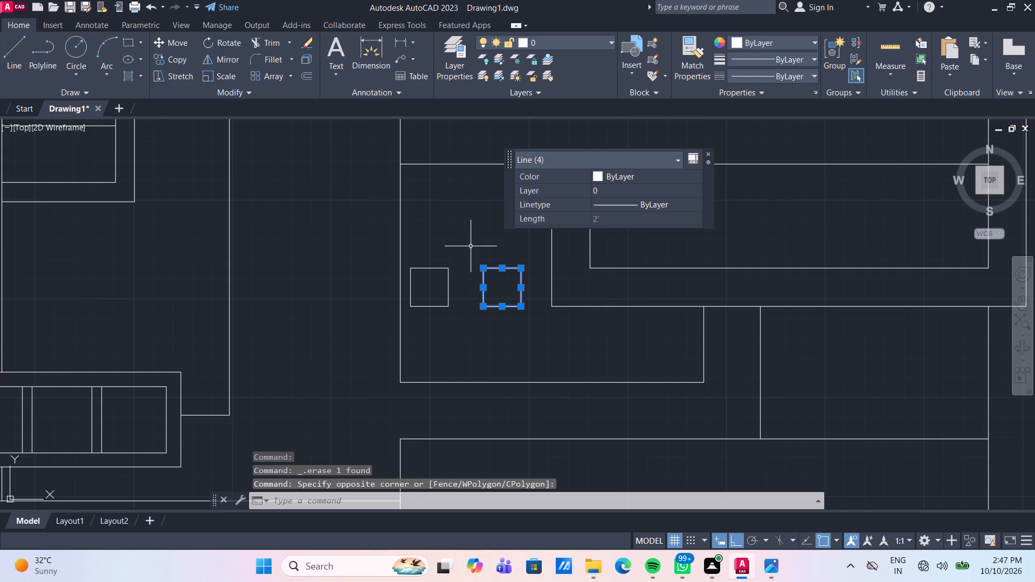
{"action": "type", "text": "j"}
{"action": "key", "text": "space"}
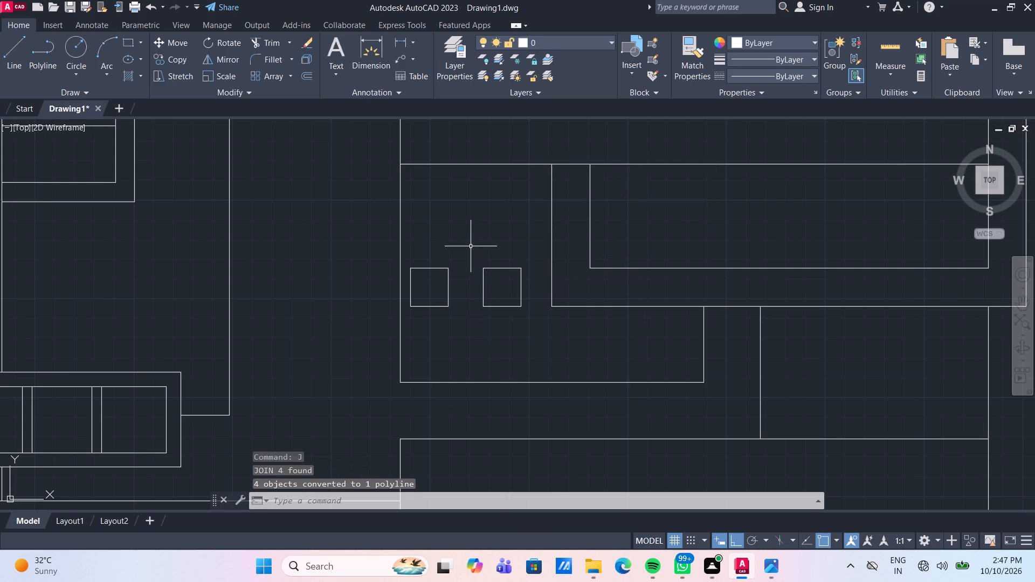
{"action": "left_click", "coordinate": [456, 318]}
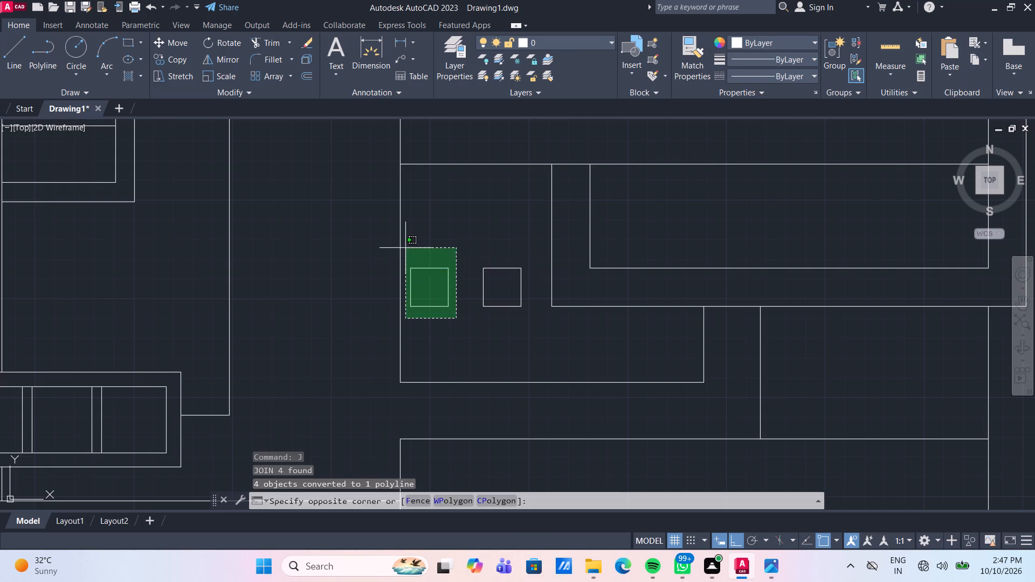
{"action": "left_click", "coordinate": [405, 248]}
{"action": "type", "text": "j"}
{"action": "key", "text": "space"}
Erase the 8' horizontal line along the top of the upper pair of squares beside the frame.
{"action": "scroll", "coordinate": [444, 218], "scroll_direction": "down", "scroll_amount": 2}
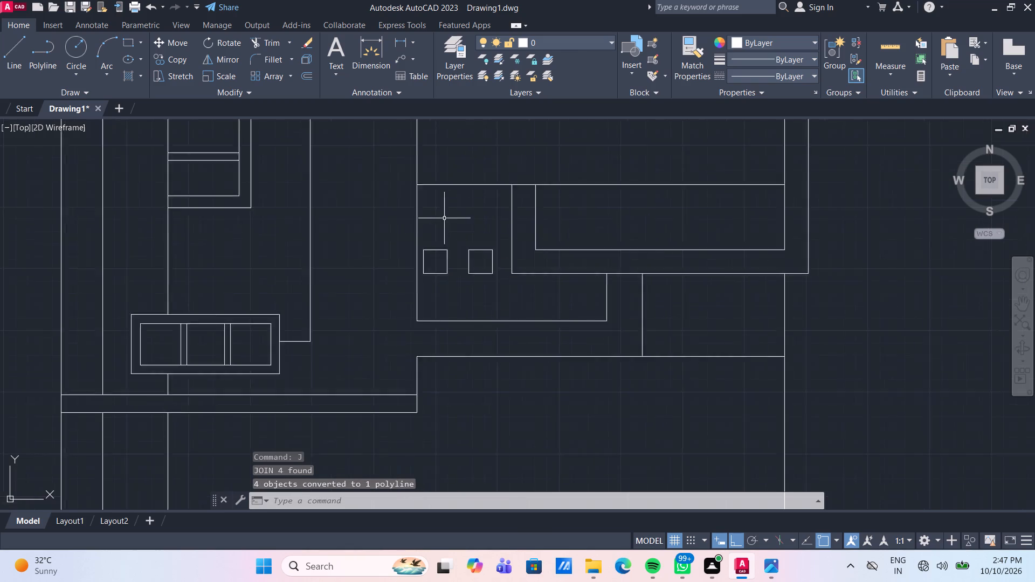
{"action": "scroll", "coordinate": [444, 218], "scroll_direction": "down", "scroll_amount": 1}
{"action": "scroll", "coordinate": [478, 184], "scroll_direction": "down", "scroll_amount": 1}
{"action": "scroll", "coordinate": [471, 156], "scroll_direction": "up", "scroll_amount": 3}
{"action": "middle_click_drag", "start_coordinate": [467, 147], "coordinate": [467, 207]}
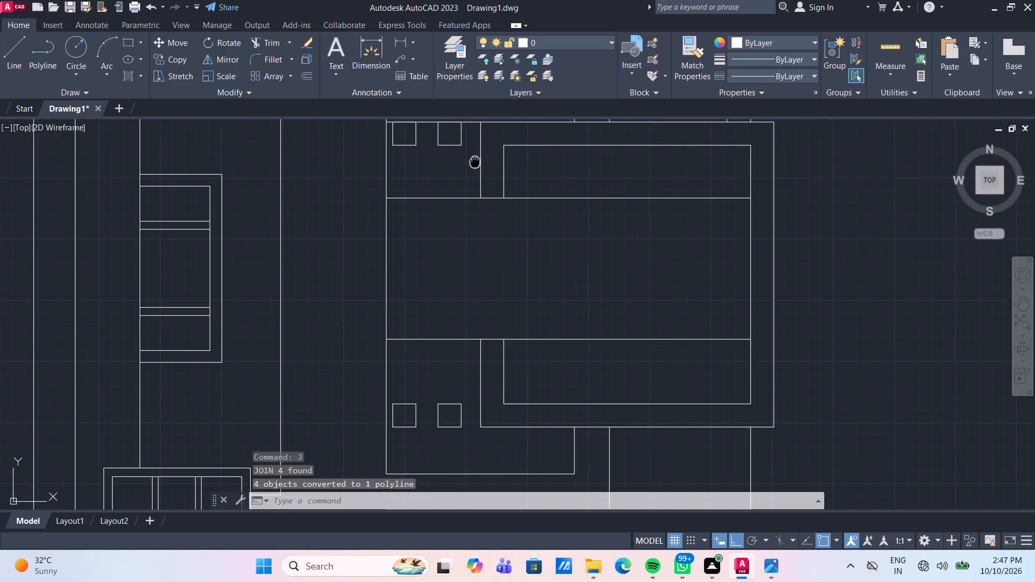
{"action": "middle_click_drag", "start_coordinate": [467, 207], "coordinate": [463, 236]}
{"action": "left_click", "coordinate": [464, 209]}
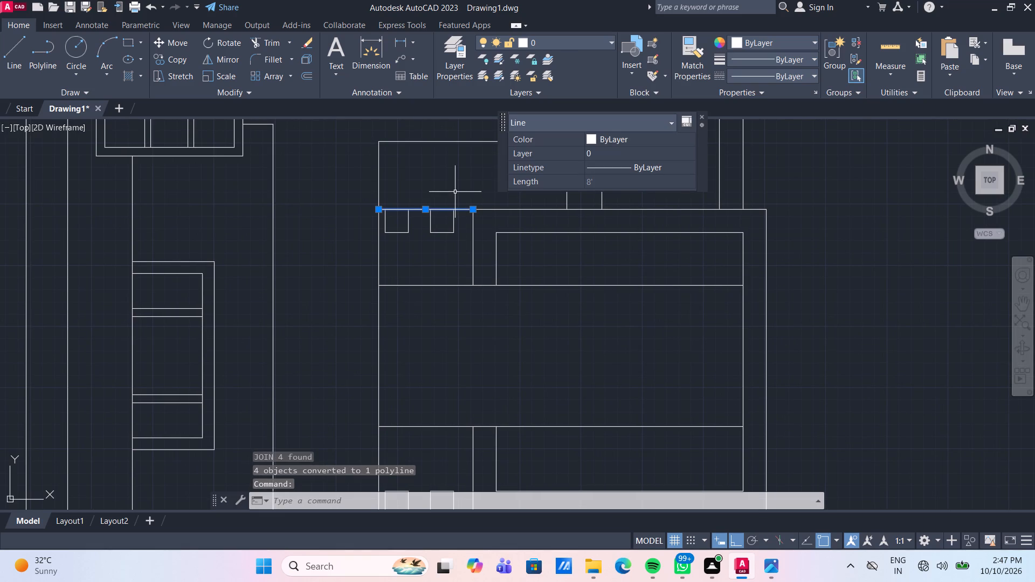
{"action": "key", "text": "Delete"}
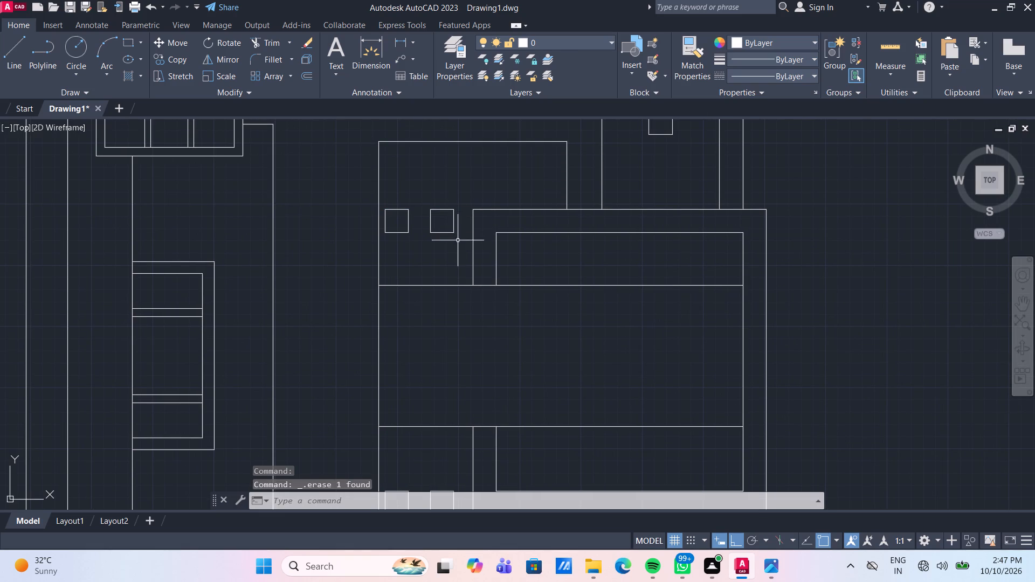
Join the four lines of each of the two upper squares beside the frame into one polyline per square.
{"action": "left_click_drag", "start_coordinate": [458, 240], "coordinate": [453, 237]}
{"action": "left_click", "coordinate": [419, 183]}
{"action": "type", "text": "j"}
{"action": "key", "text": "space"}
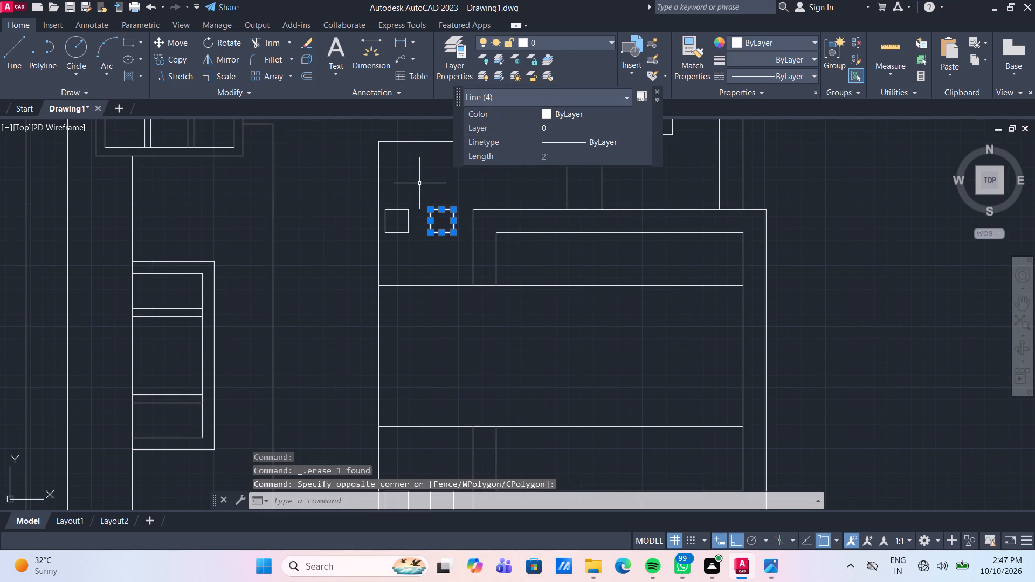
{"action": "left_click", "coordinate": [418, 242]}
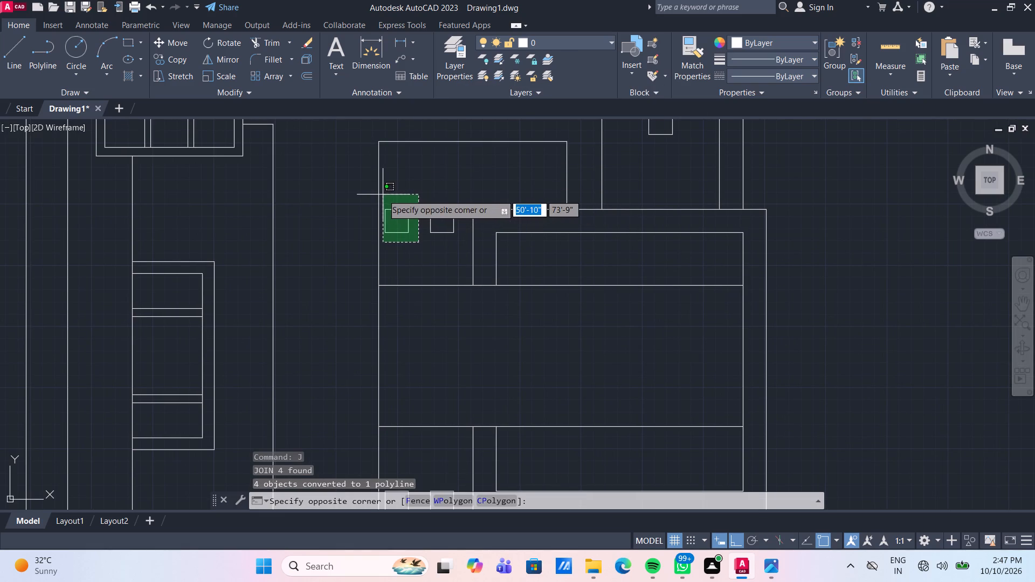
{"action": "left_click", "coordinate": [382, 195]}
{"action": "key", "text": "space"}
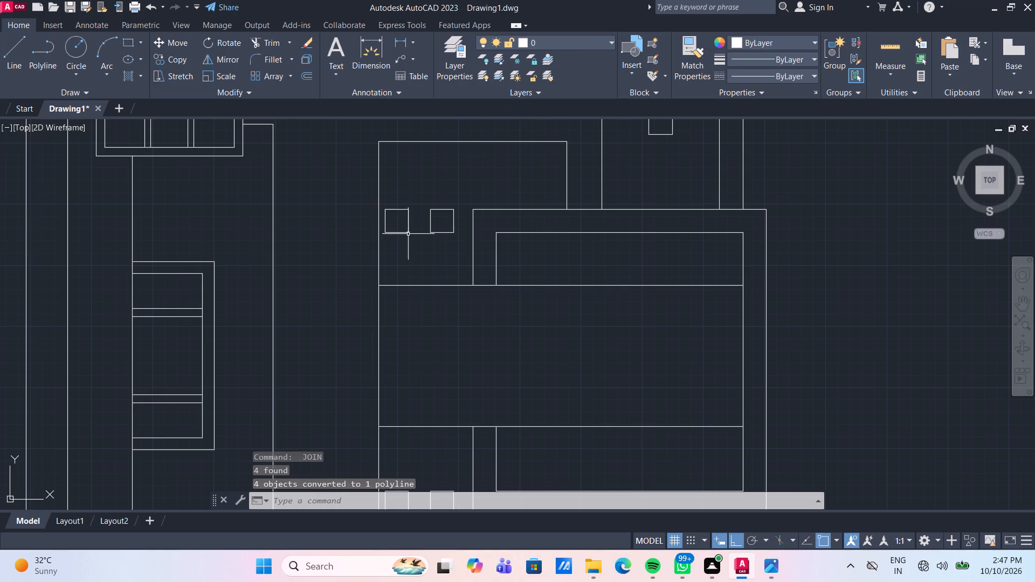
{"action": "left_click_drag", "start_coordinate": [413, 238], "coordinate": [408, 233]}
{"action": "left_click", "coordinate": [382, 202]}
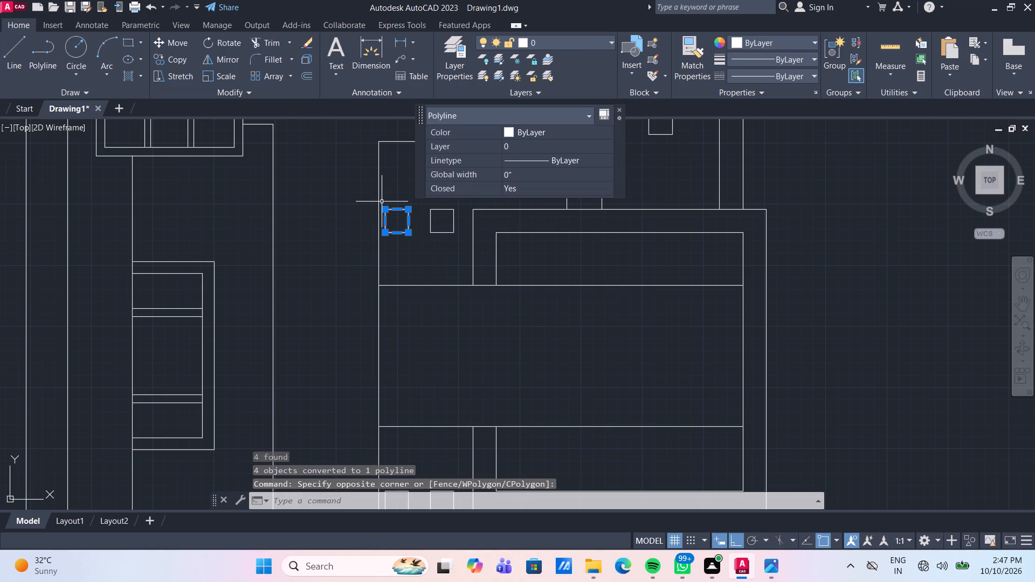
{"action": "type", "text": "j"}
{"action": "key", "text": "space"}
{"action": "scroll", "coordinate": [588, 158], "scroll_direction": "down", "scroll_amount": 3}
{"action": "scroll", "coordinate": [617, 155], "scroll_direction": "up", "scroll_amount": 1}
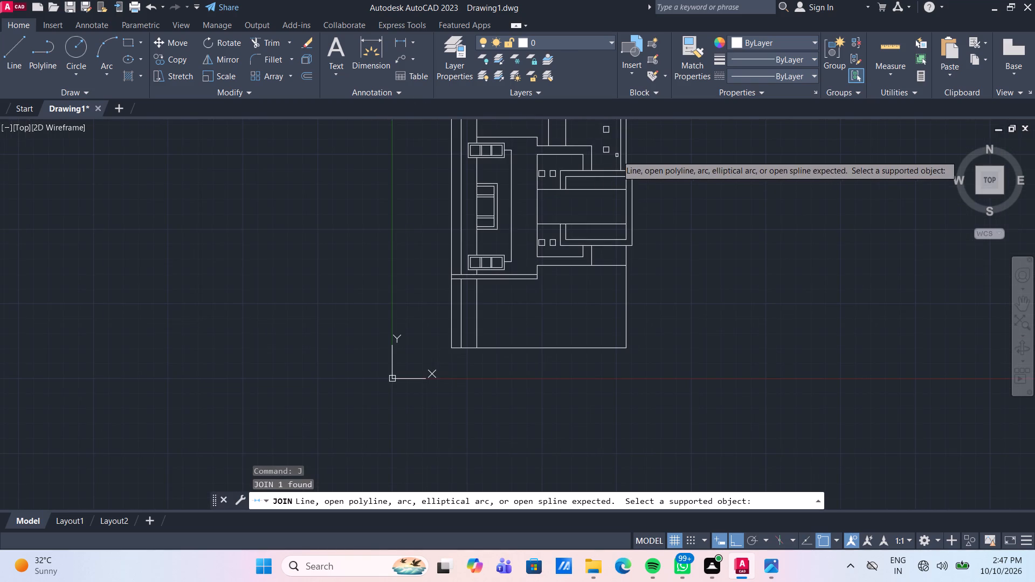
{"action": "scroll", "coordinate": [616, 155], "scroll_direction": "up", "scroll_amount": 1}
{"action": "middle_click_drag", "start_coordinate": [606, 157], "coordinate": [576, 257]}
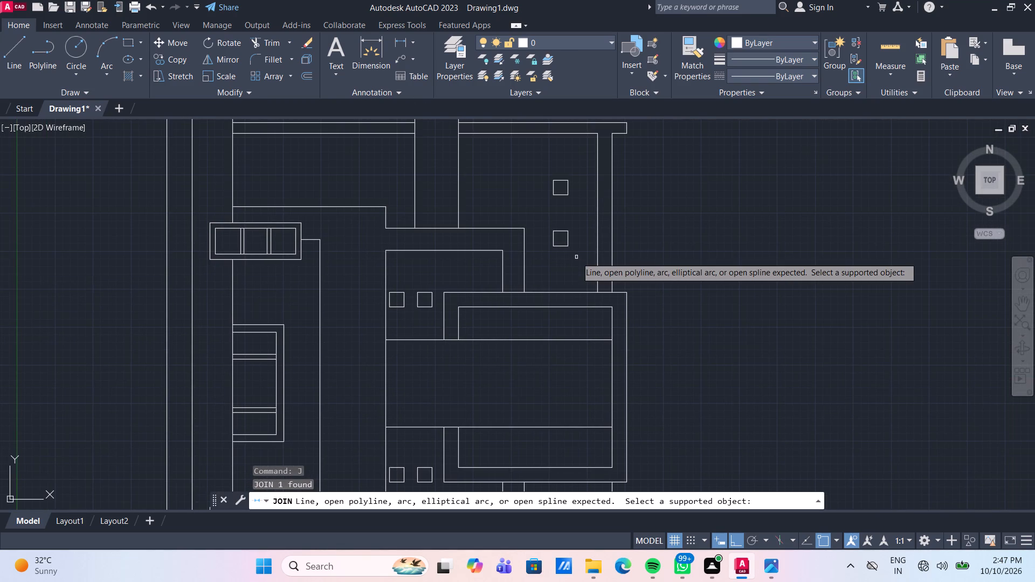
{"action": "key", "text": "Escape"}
Join the four lines of each 2' square opening in the upper-right bay into one polyline per square.
{"action": "left_click", "coordinate": [576, 257]}
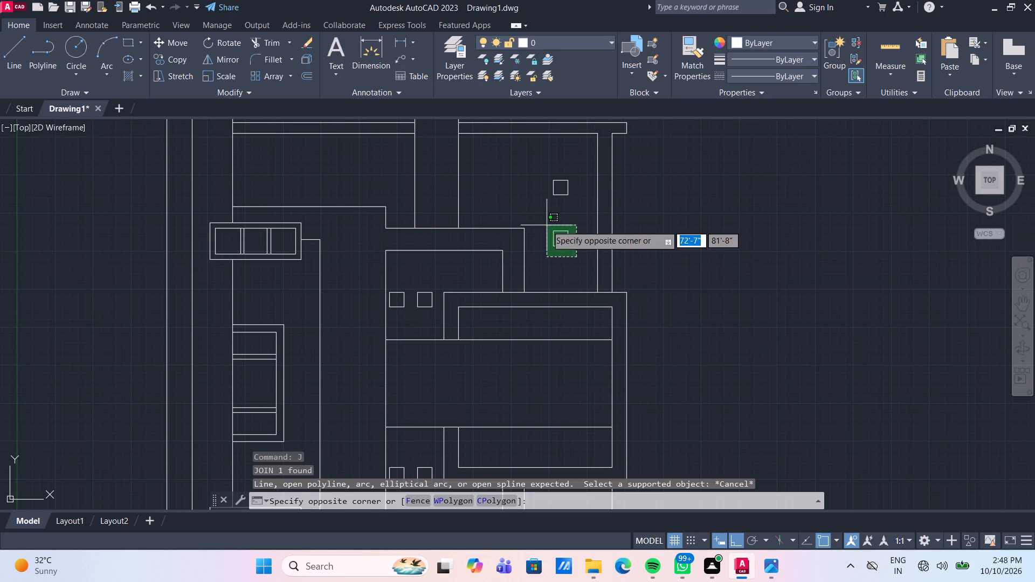
{"action": "left_click", "coordinate": [546, 224]}
{"action": "type", "text": "j"}
{"action": "key", "text": "space"}
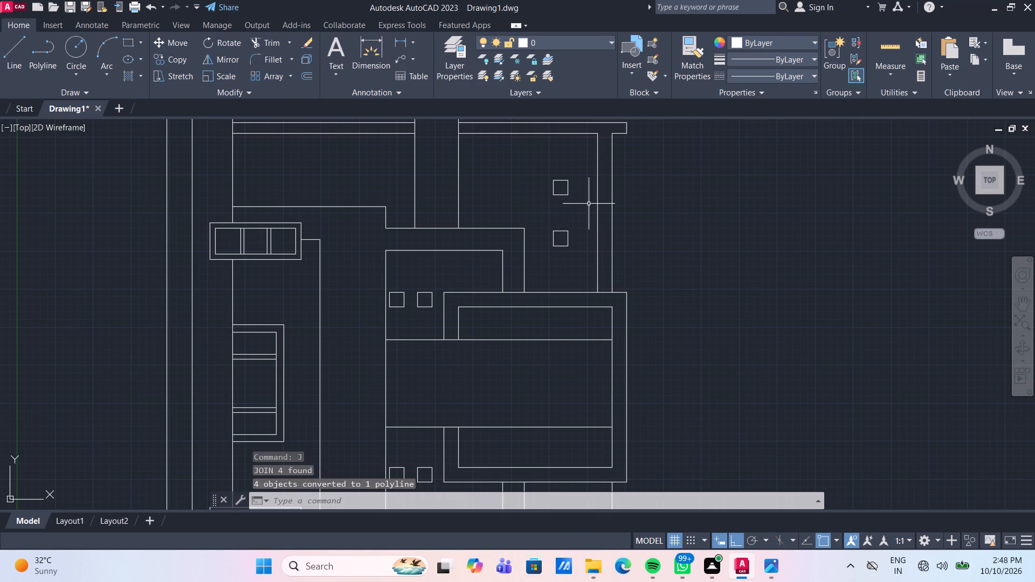
{"action": "left_click", "coordinate": [578, 209]}
{"action": "left_click", "coordinate": [541, 166]}
{"action": "type", "text": "j"}
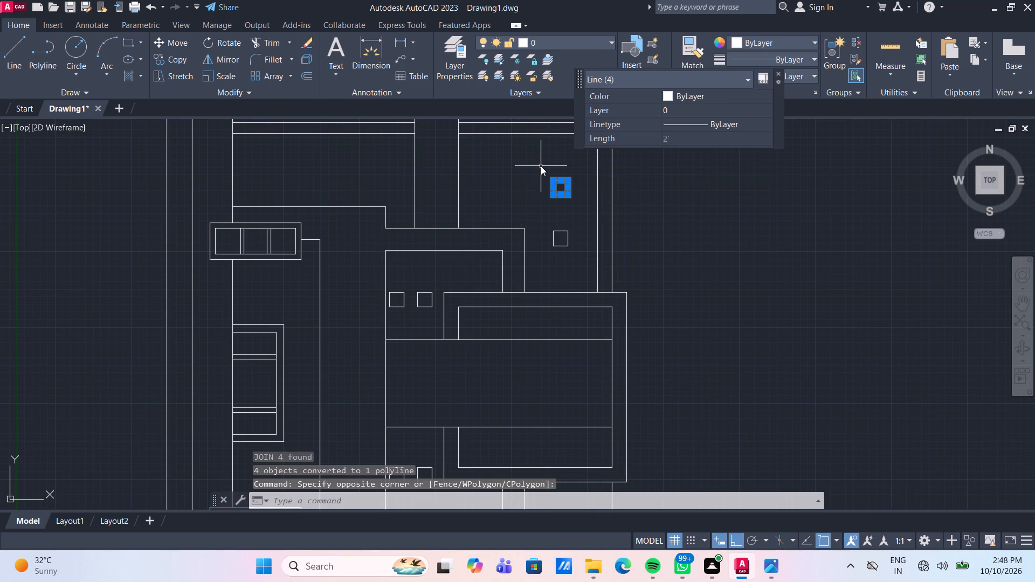
{"action": "key", "text": "space"}
{"action": "left_click", "coordinate": [558, 182]}
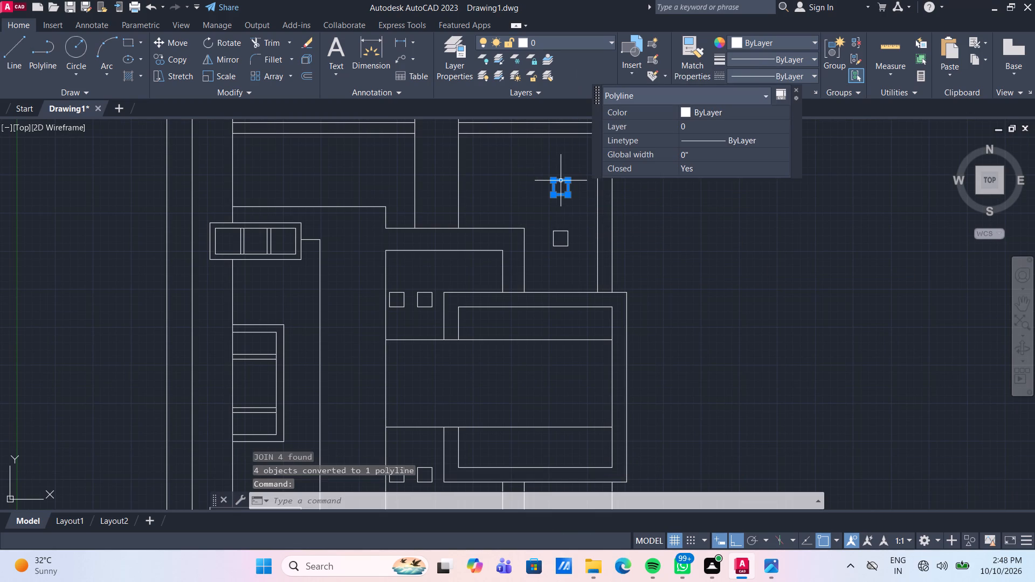
{"action": "key", "text": "Escape"}
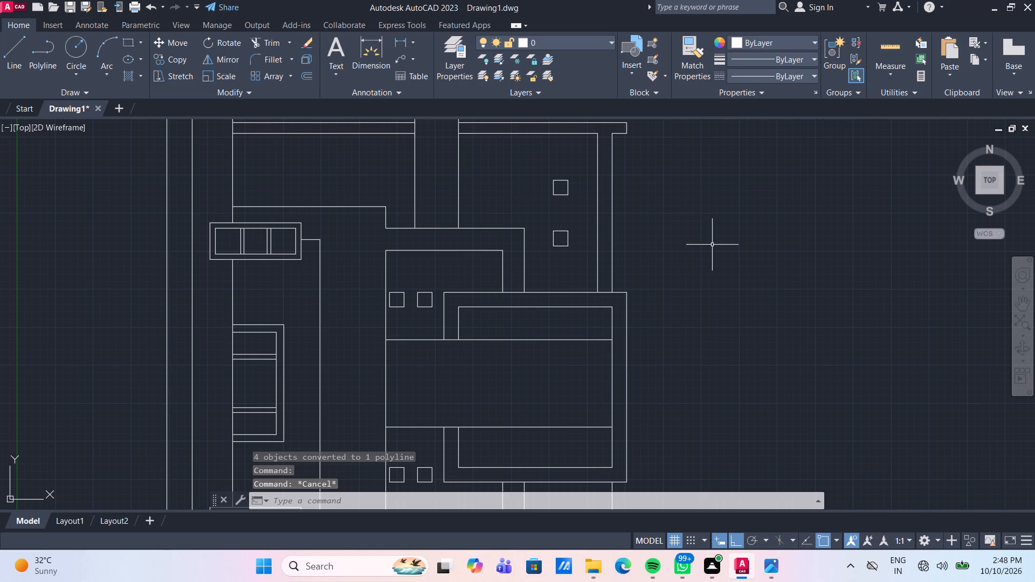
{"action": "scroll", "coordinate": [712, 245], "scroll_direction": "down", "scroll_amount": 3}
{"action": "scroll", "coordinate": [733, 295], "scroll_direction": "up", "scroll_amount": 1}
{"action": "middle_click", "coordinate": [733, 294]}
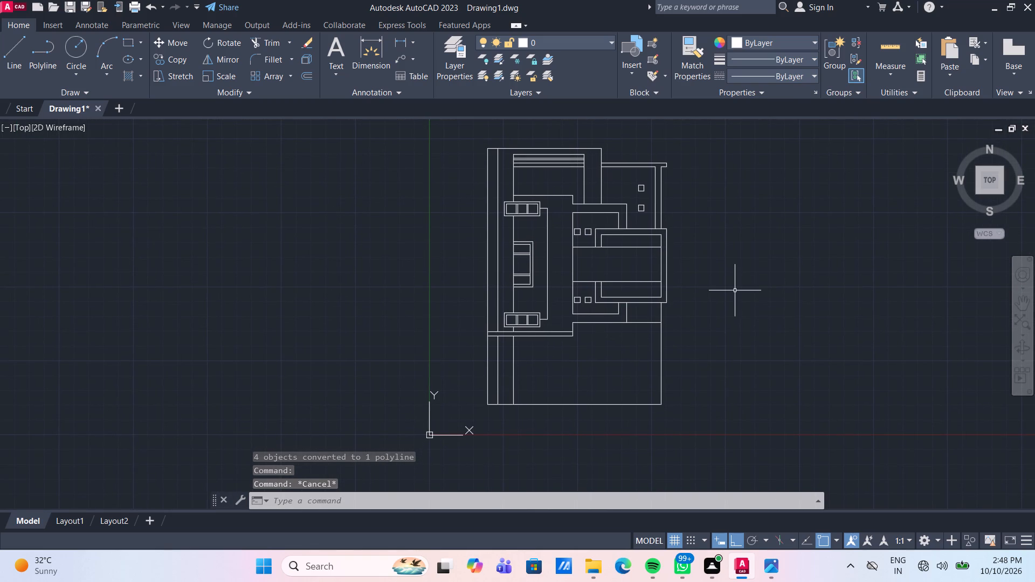
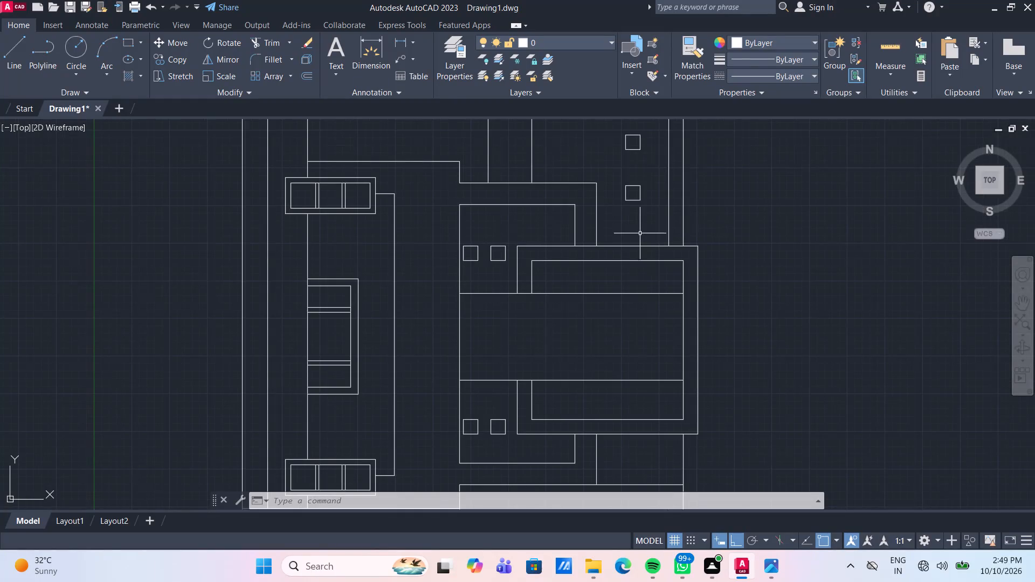
Draw a horizontal line about 10' long across the upper-right bay, passing through its lower square opening.
{"action": "middle_click_drag", "start_coordinate": [640, 226], "coordinate": [619, 246]}
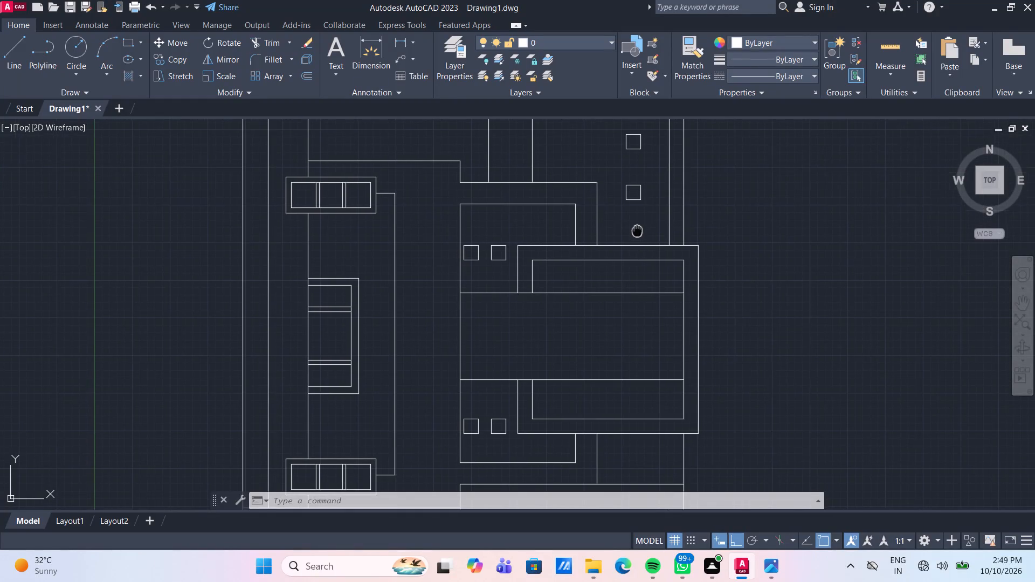
{"action": "middle_click_drag", "start_coordinate": [619, 246], "coordinate": [613, 253]}
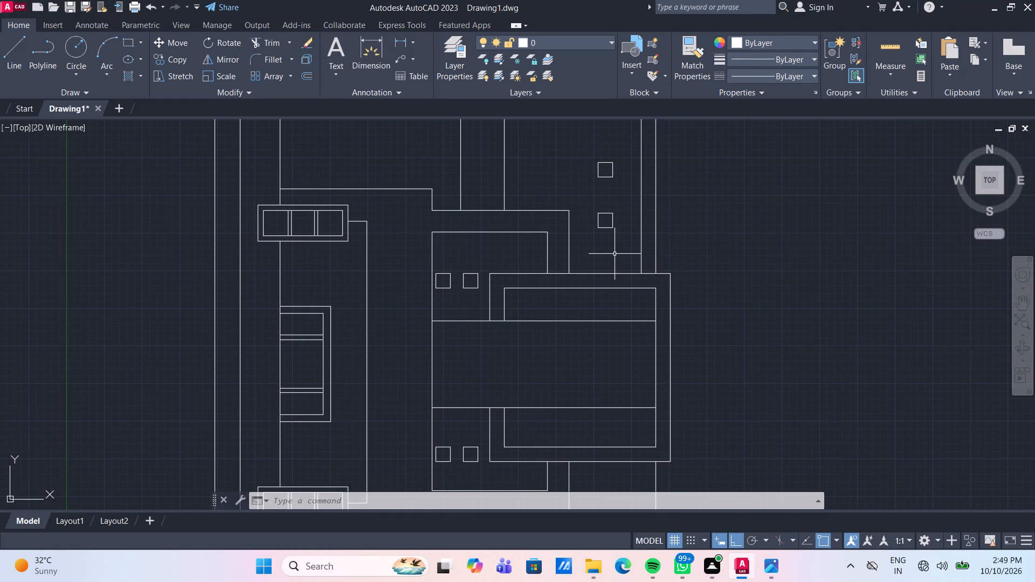
{"action": "scroll", "coordinate": [612, 249], "scroll_direction": "up", "scroll_amount": 1}
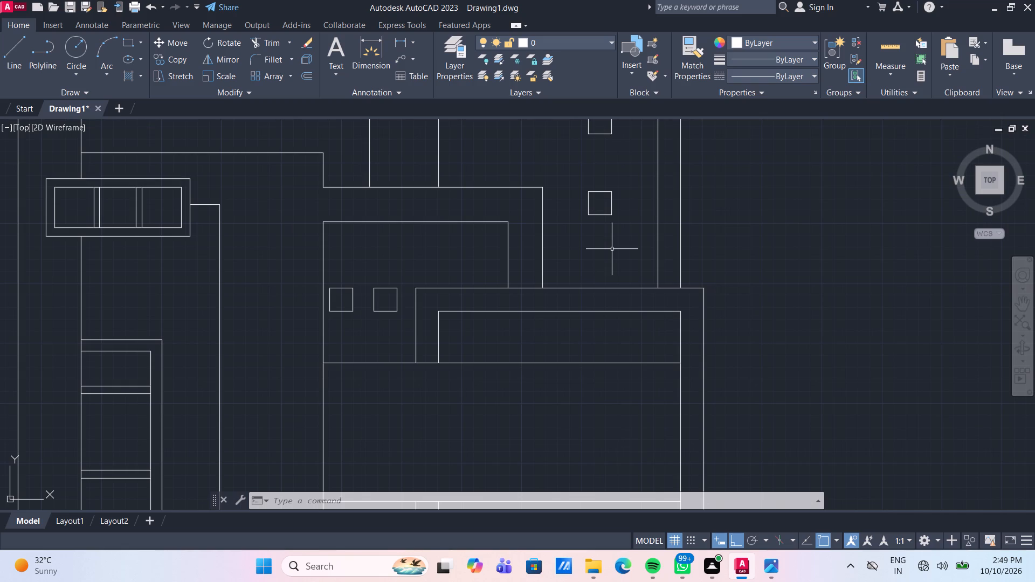
{"action": "type", "text": "l"}
{"action": "key", "text": "space"}
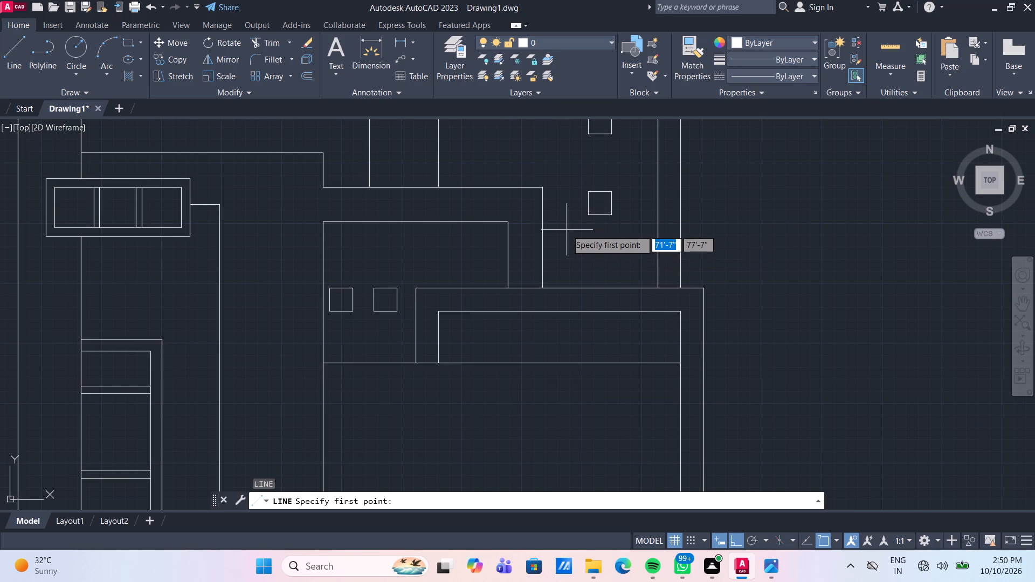
{"action": "left_click", "coordinate": [542, 206]}
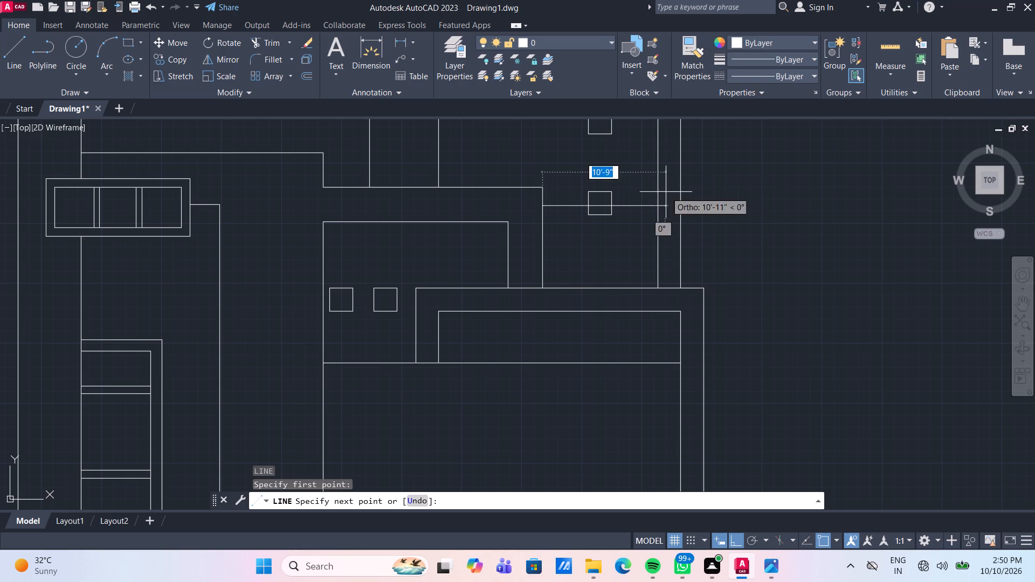
{"action": "left_click", "coordinate": [659, 202]}
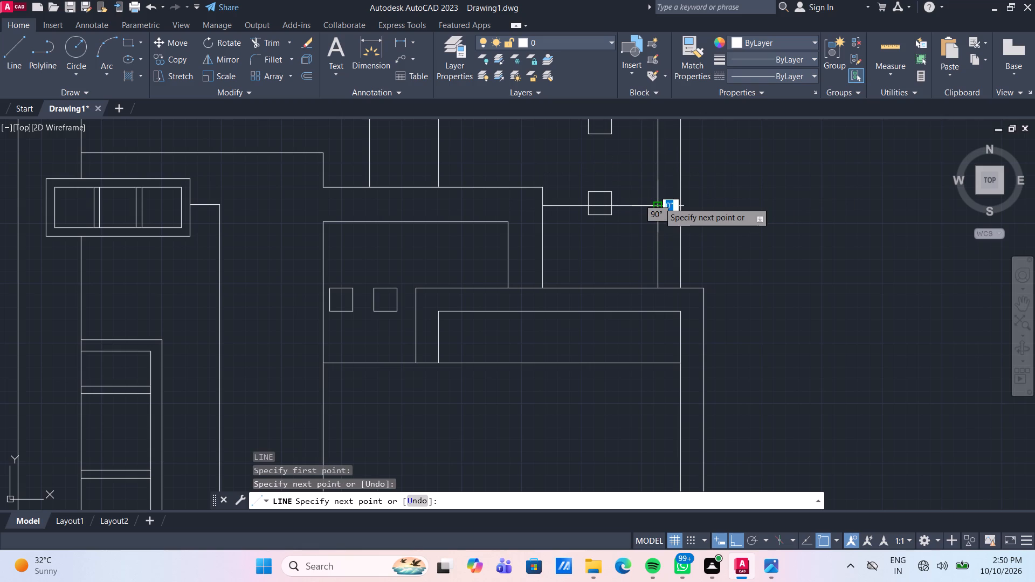
{"action": "key", "text": "Escape"}
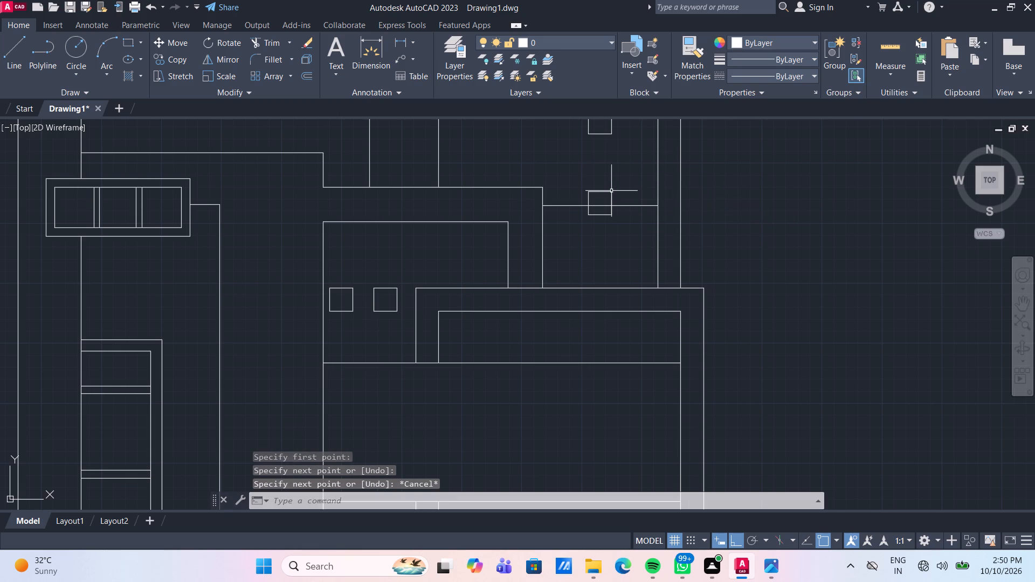
Move both square openings in the upper-right bay straight up by about 2'-2".
{"action": "left_click", "coordinate": [611, 191]}
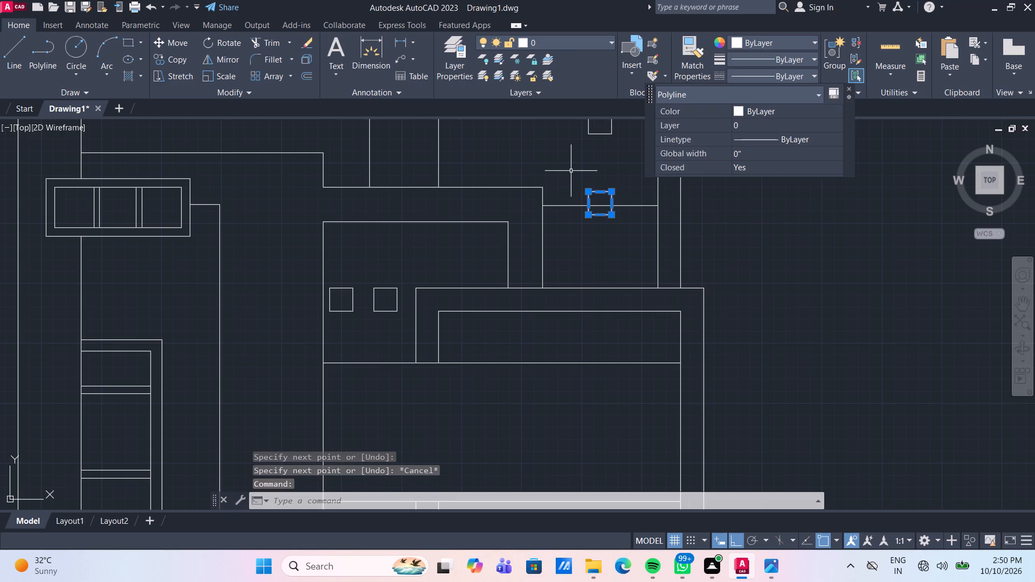
{"action": "middle_click_drag", "start_coordinate": [571, 169], "coordinate": [530, 264]}
{"action": "left_click_drag", "start_coordinate": [577, 241], "coordinate": [574, 232]}
{"action": "left_click", "coordinate": [540, 193]}
{"action": "key", "text": "m"}
{"action": "key", "text": "Return"}
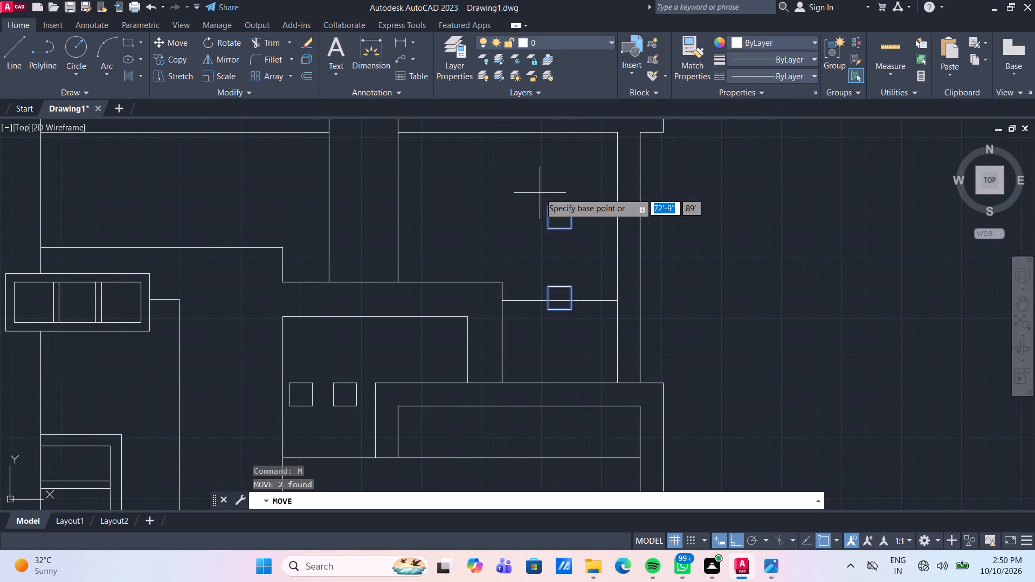
{"action": "left_click", "coordinate": [547, 204]}
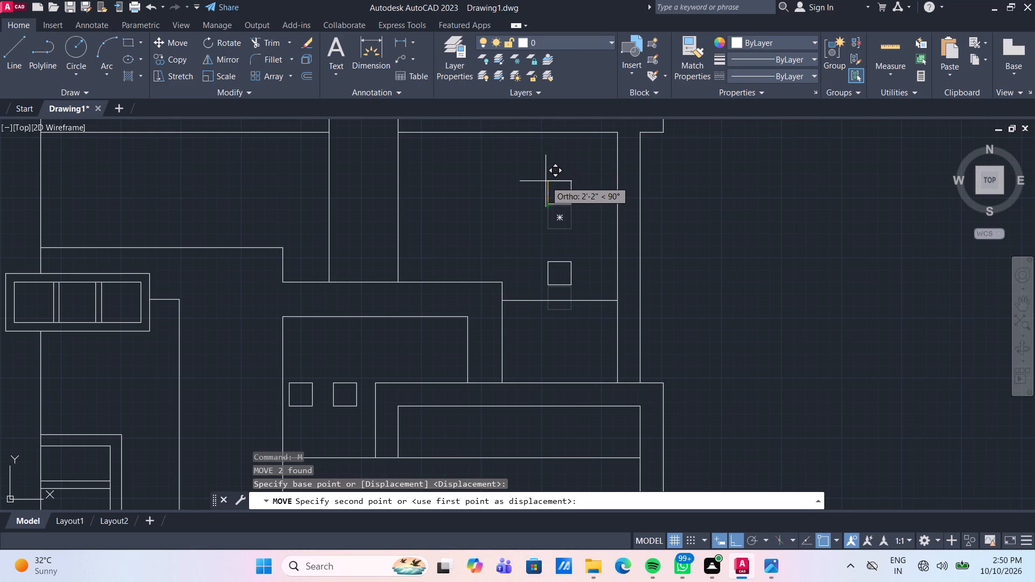
{"action": "left_click", "coordinate": [546, 181]}
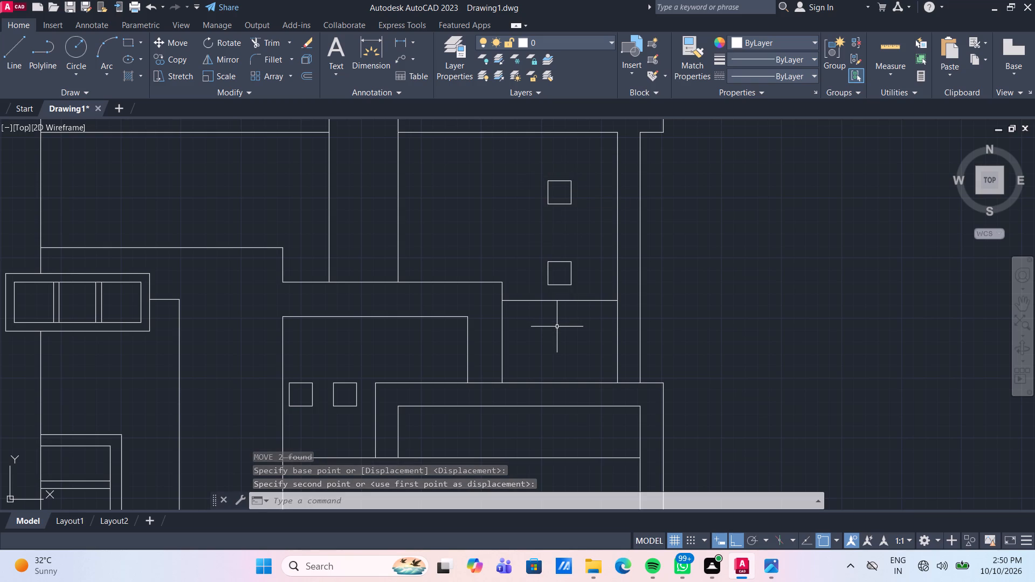
Move the horizontal line below the upper-right bay's square openings slightly down along the bay's vertical edge.
{"action": "scroll", "coordinate": [557, 327], "scroll_direction": "up", "scroll_amount": 2}
{"action": "scroll", "coordinate": [612, 277], "scroll_direction": "down", "scroll_amount": 1}
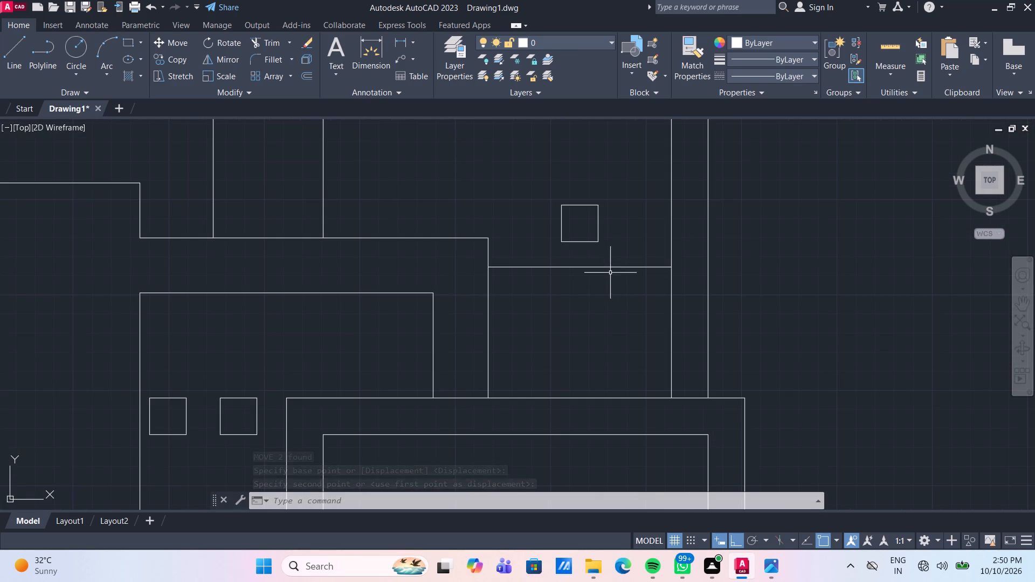
{"action": "left_click", "coordinate": [610, 278]}
{"action": "left_click", "coordinate": [599, 253]}
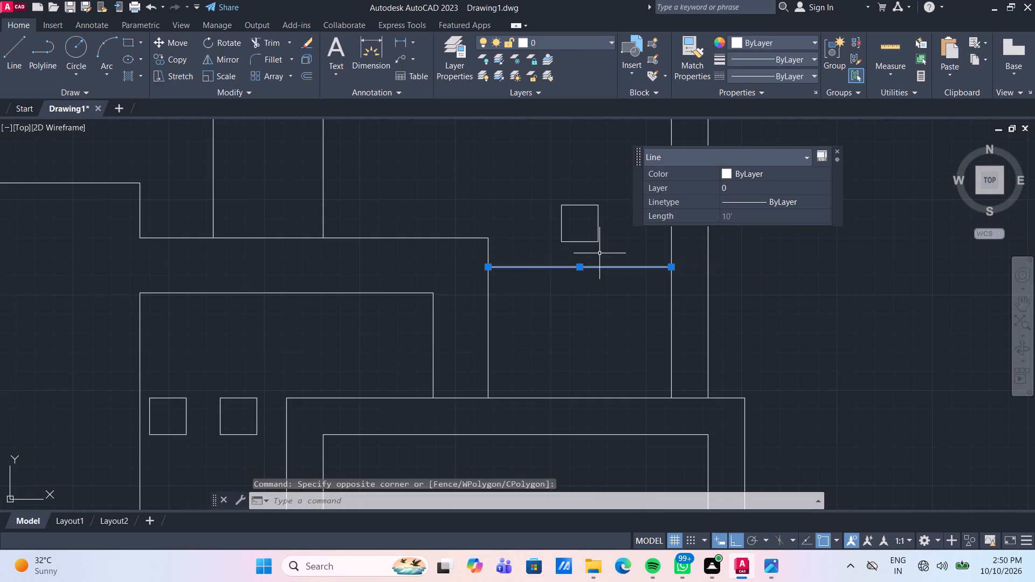
{"action": "type", "text": "m"}
{"action": "key", "text": "space"}
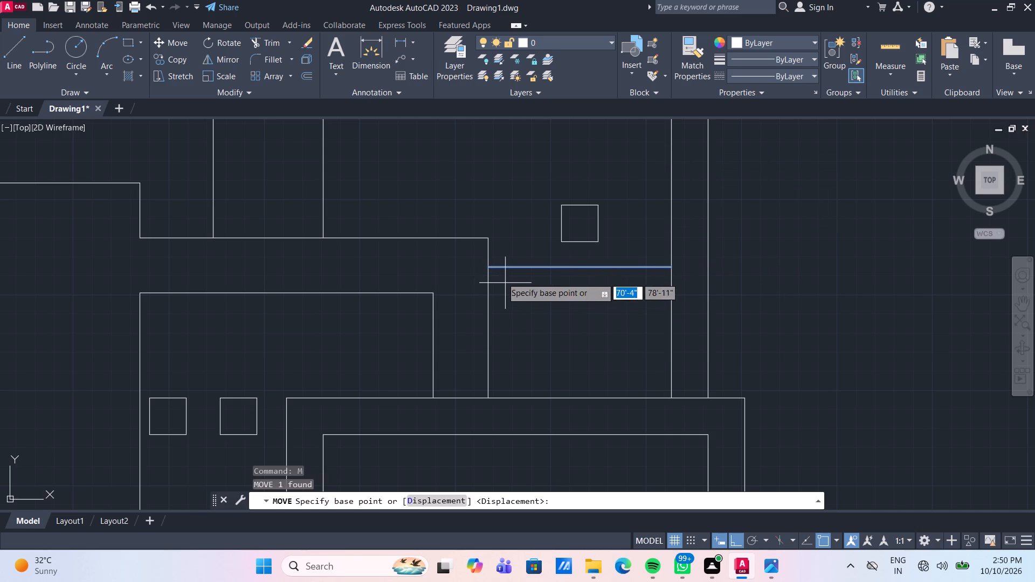
{"action": "left_click", "coordinate": [487, 268]}
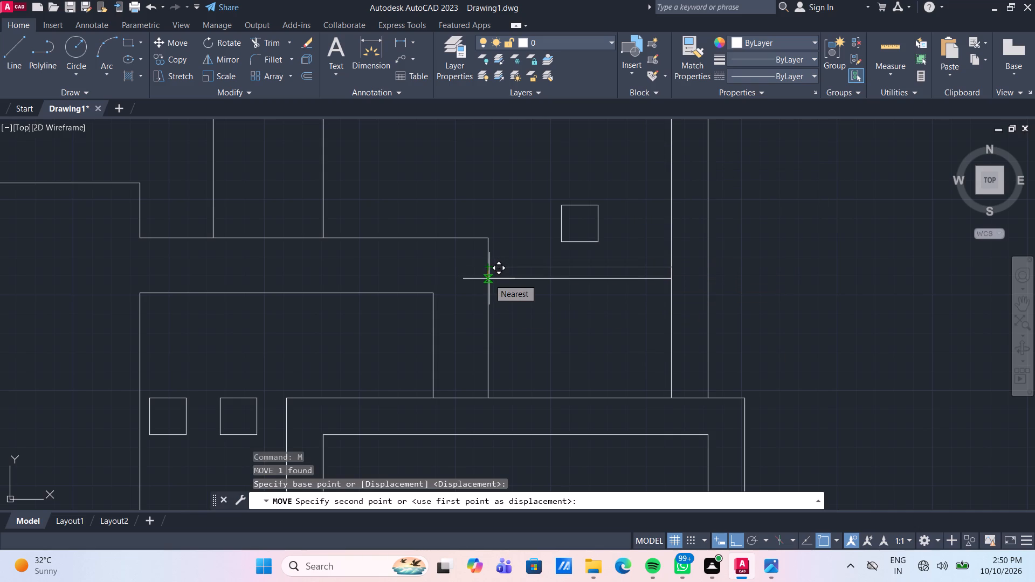
{"action": "left_click", "coordinate": [490, 280]}
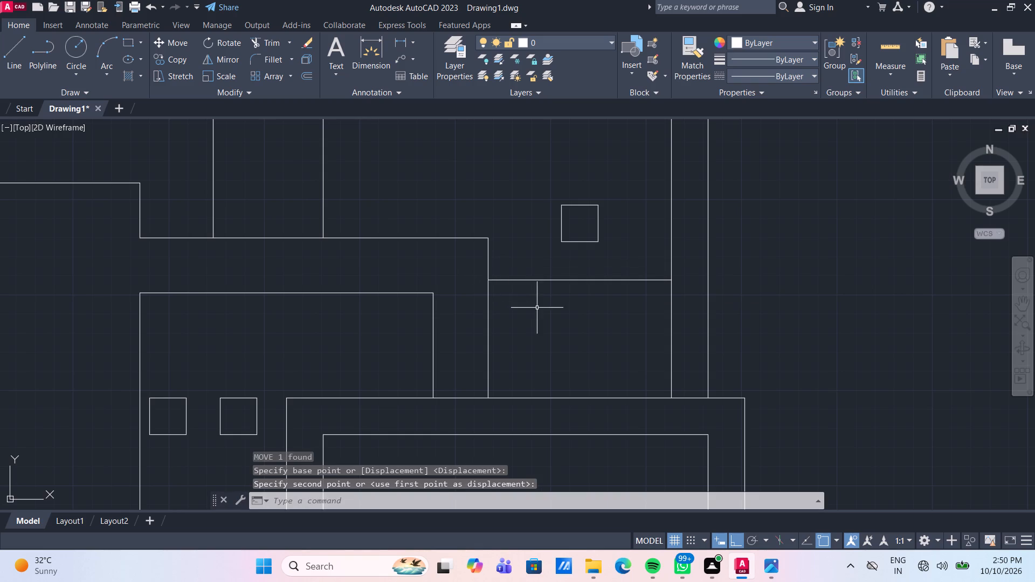
Stretch the right end of the horizontal line below the square openings by 2' to the outer vertical line.
{"action": "scroll", "coordinate": [537, 308], "scroll_direction": "down", "scroll_amount": 3}
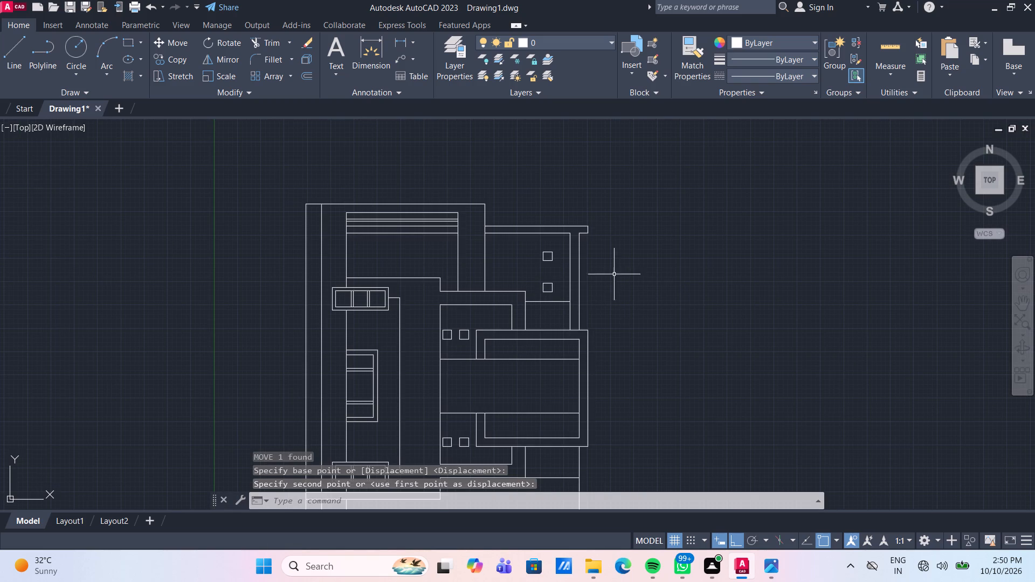
{"action": "scroll", "coordinate": [568, 276], "scroll_direction": "up", "scroll_amount": 1}
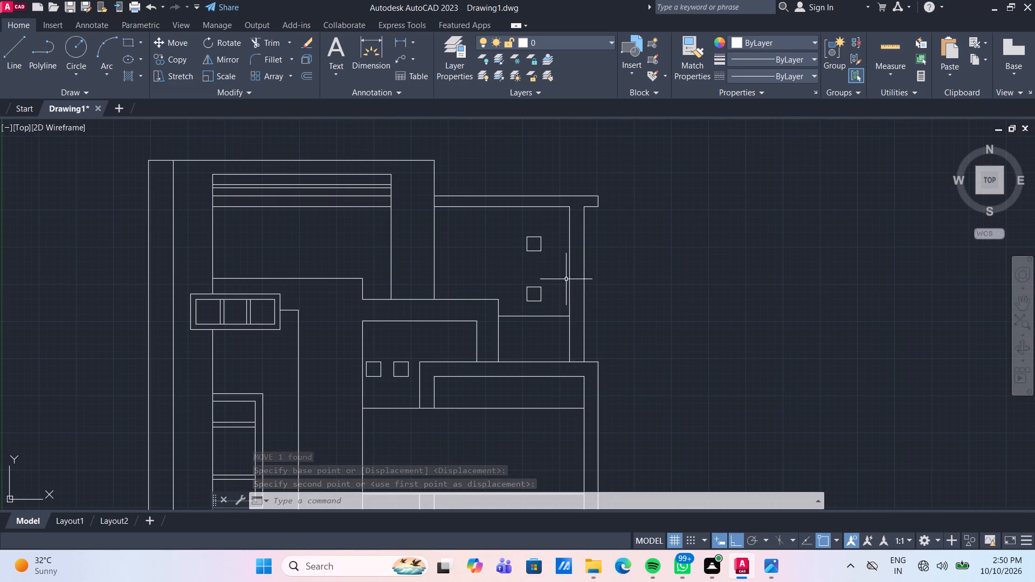
{"action": "scroll", "coordinate": [629, 336], "scroll_direction": "down", "scroll_amount": 1}
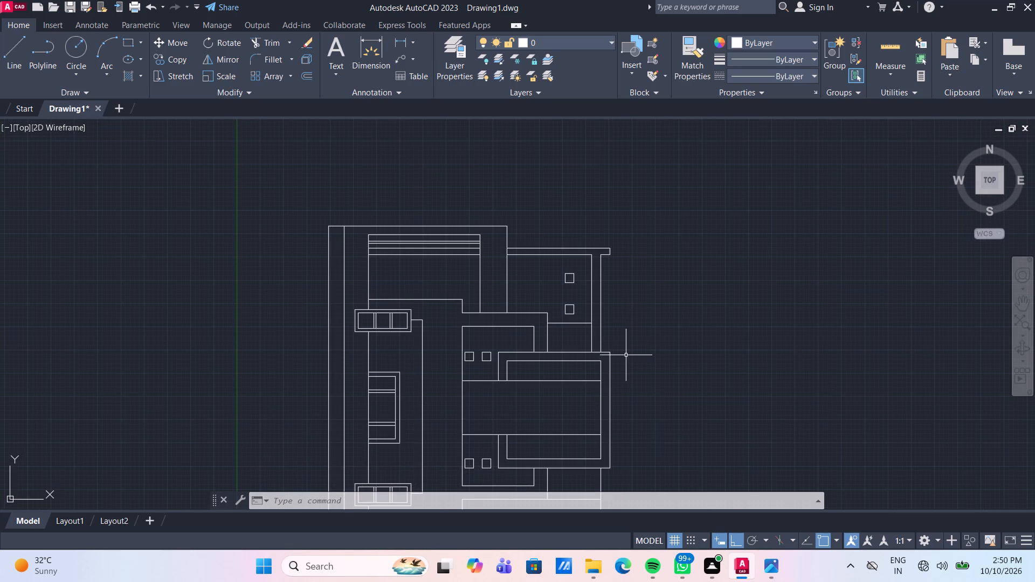
{"action": "scroll", "coordinate": [610, 321], "scroll_direction": "up", "scroll_amount": 1}
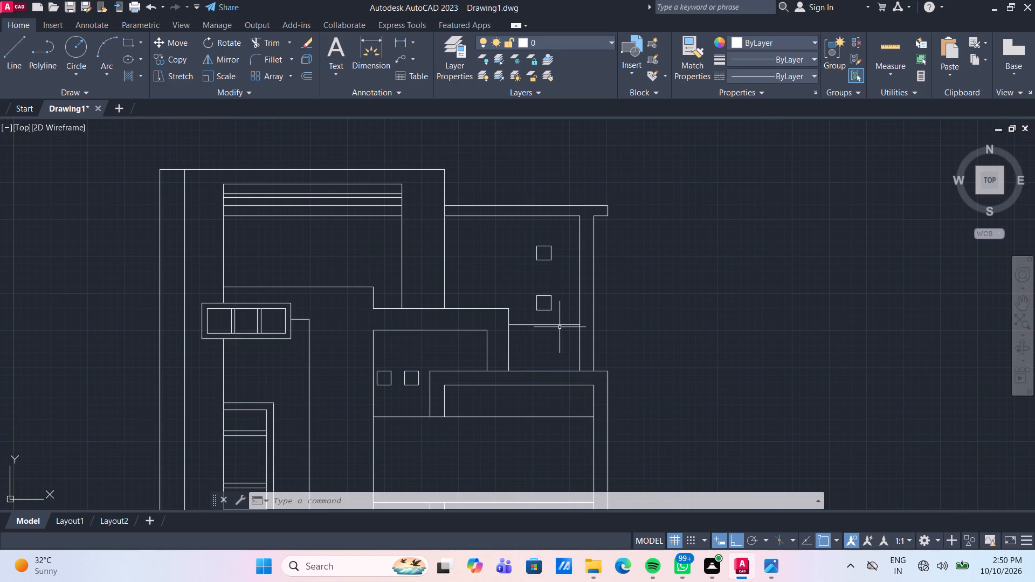
{"action": "left_click", "coordinate": [558, 325]}
{"action": "scroll", "coordinate": [558, 325], "scroll_direction": "up", "scroll_amount": 2}
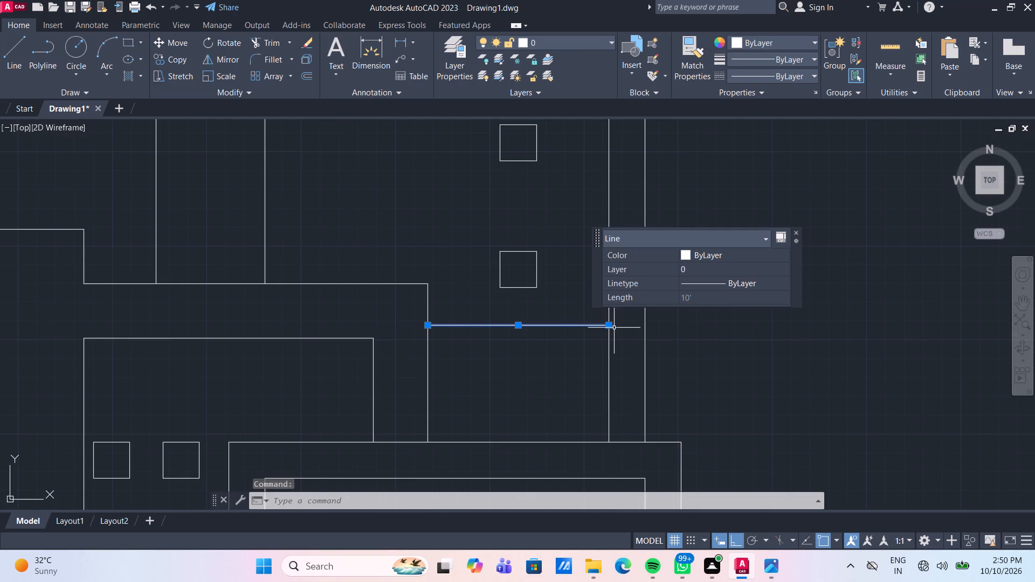
{"action": "left_click", "coordinate": [608, 327]}
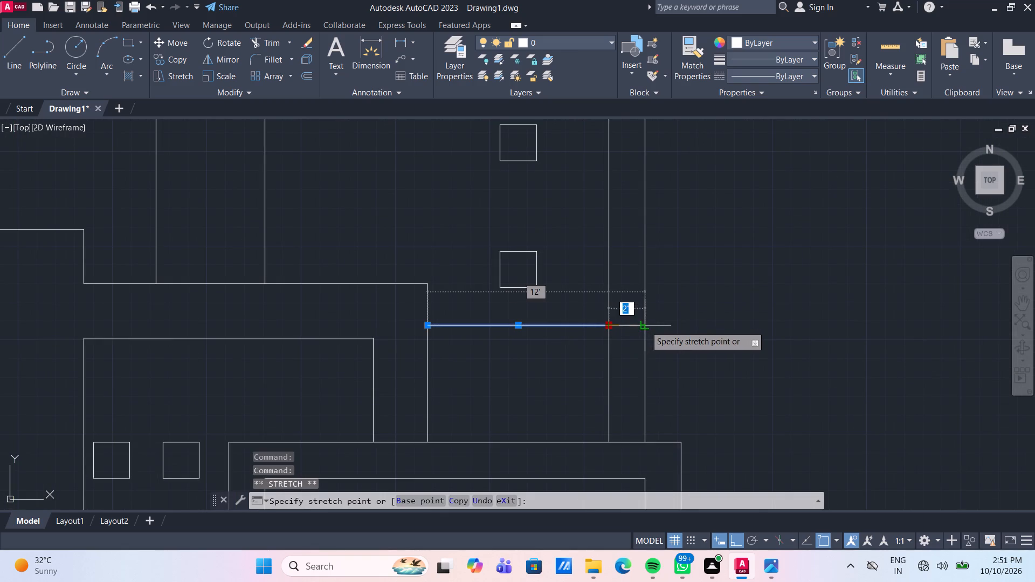
{"action": "left_click", "coordinate": [645, 326]}
{"action": "key", "text": "Escape"}
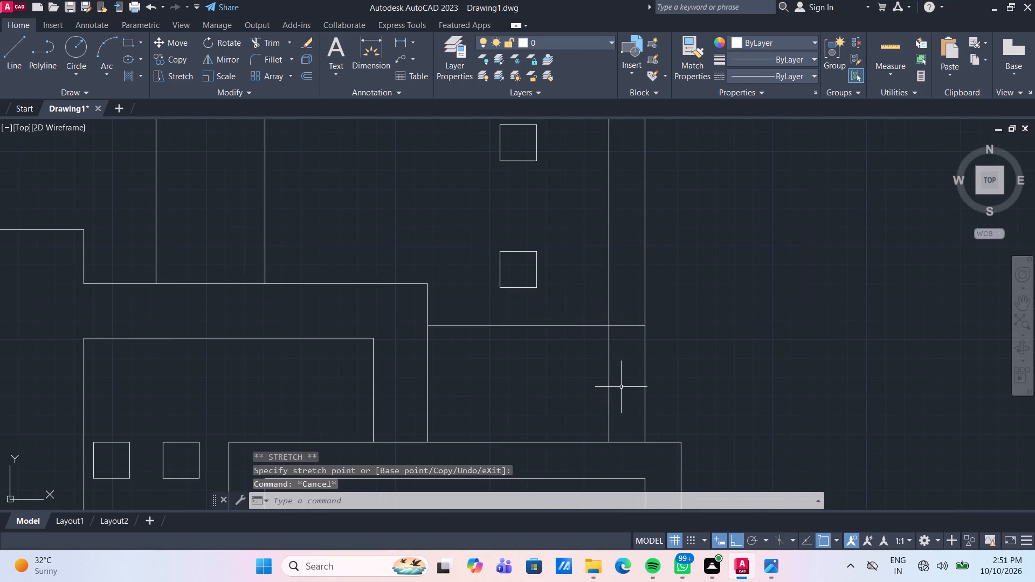
Trim away the upper-right bay's inner vertical line below the horizontal line.
{"action": "type", "text": "tr"}
{"action": "key", "text": "space"}
{"action": "left_click", "coordinate": [621, 387]}
{"action": "left_click", "coordinate": [600, 370]}
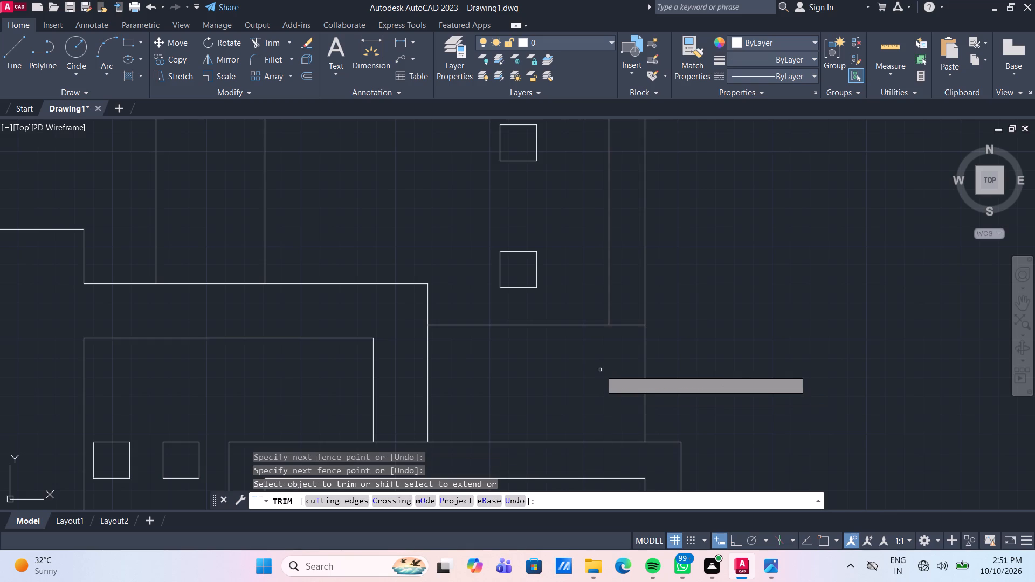
Trim away the inner vertical line in the lower-left bay between the ledge and the base line.
{"action": "scroll", "coordinate": [600, 370], "scroll_direction": "down", "scroll_amount": 2}
{"action": "middle_click_drag", "start_coordinate": [658, 400], "coordinate": [615, 281]}
{"action": "scroll", "coordinate": [613, 362], "scroll_direction": "down", "scroll_amount": 2}
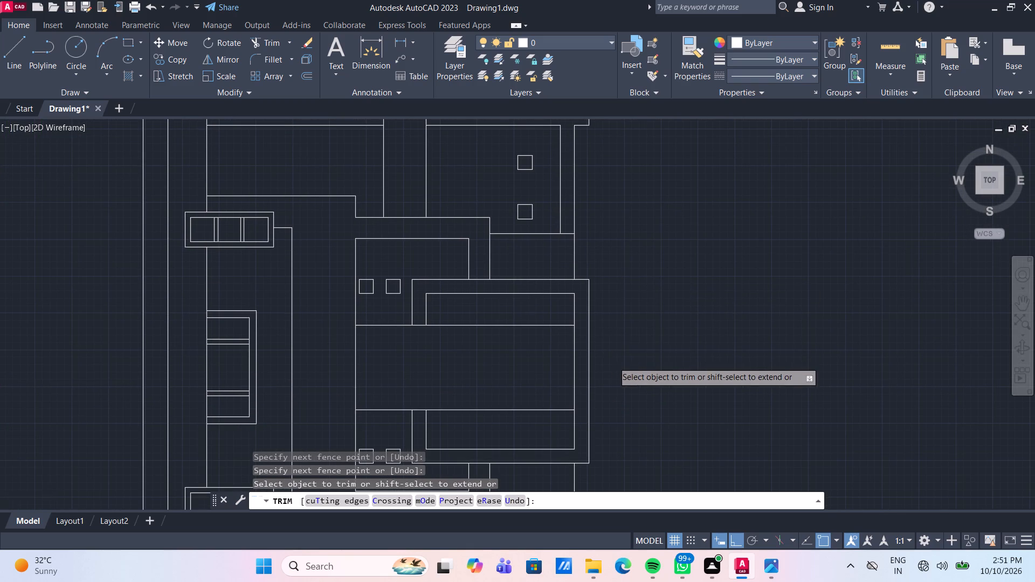
{"action": "scroll", "coordinate": [613, 362], "scroll_direction": "down", "scroll_amount": 1}
{"action": "scroll", "coordinate": [627, 426], "scroll_direction": "up", "scroll_amount": 2}
{"action": "middle_click_drag", "start_coordinate": [601, 403], "coordinate": [526, 324]}
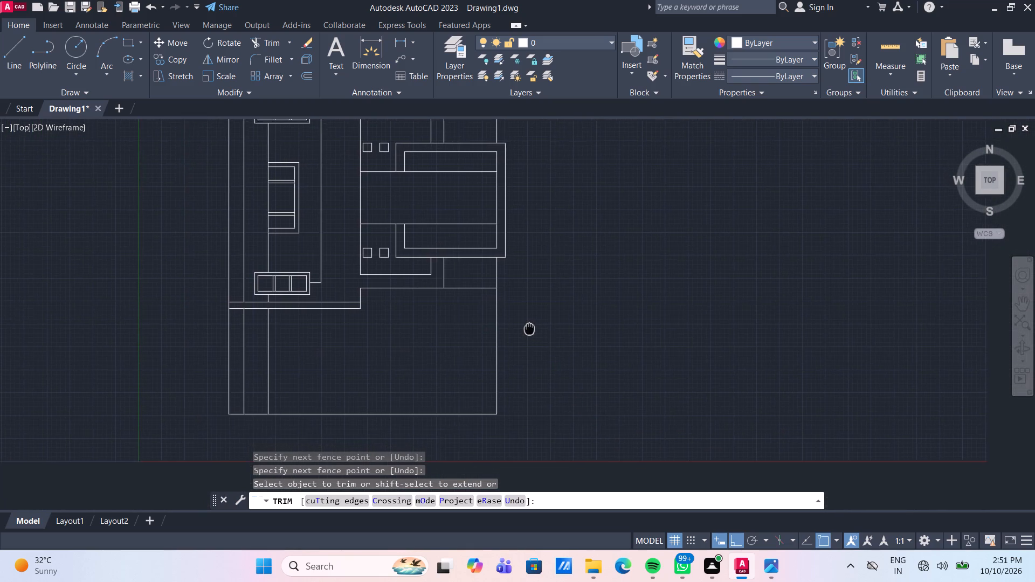
{"action": "middle_click_drag", "start_coordinate": [526, 324], "coordinate": [535, 329]}
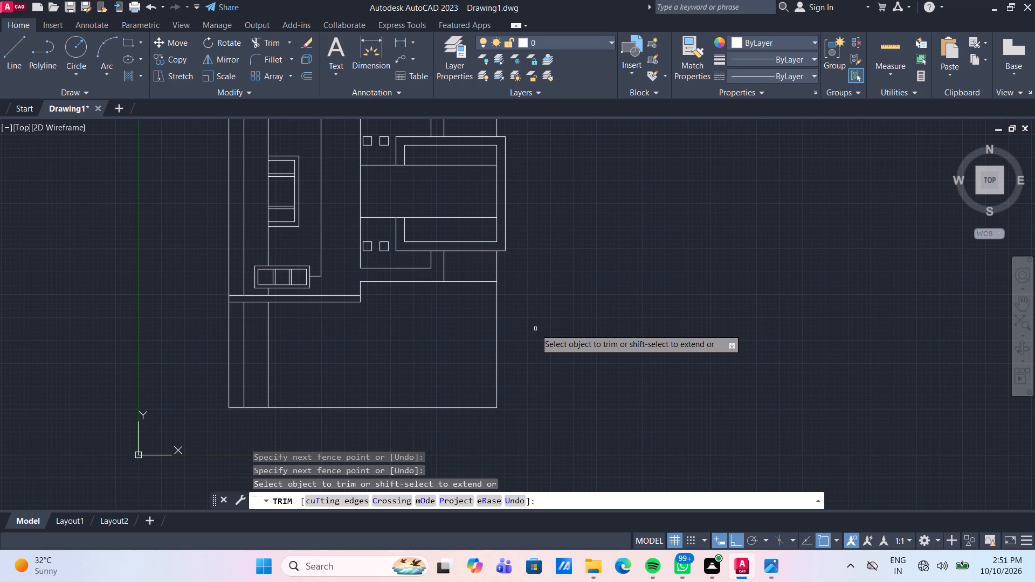
{"action": "left_click", "coordinate": [269, 373]}
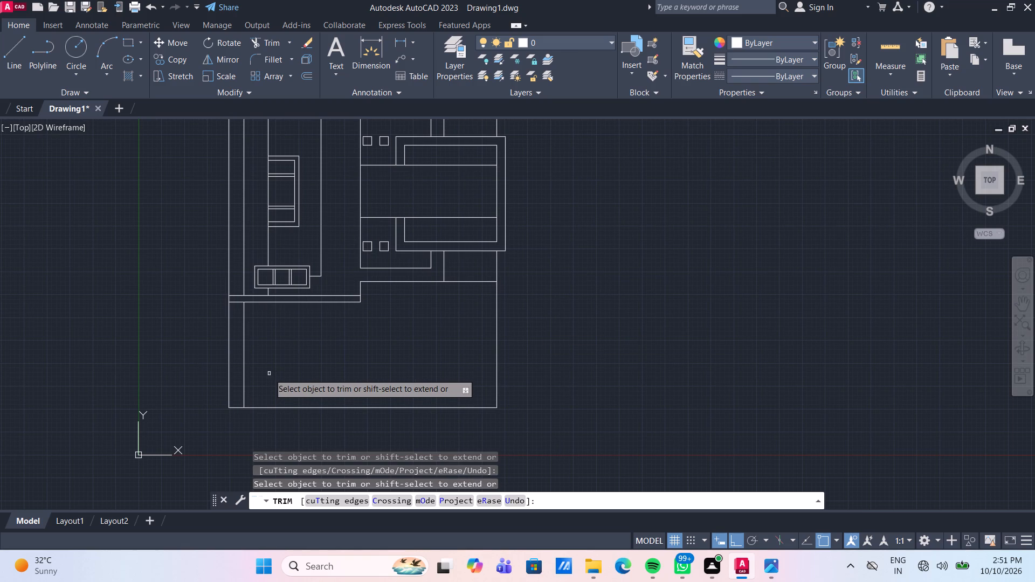
{"action": "key", "text": "Escape"}
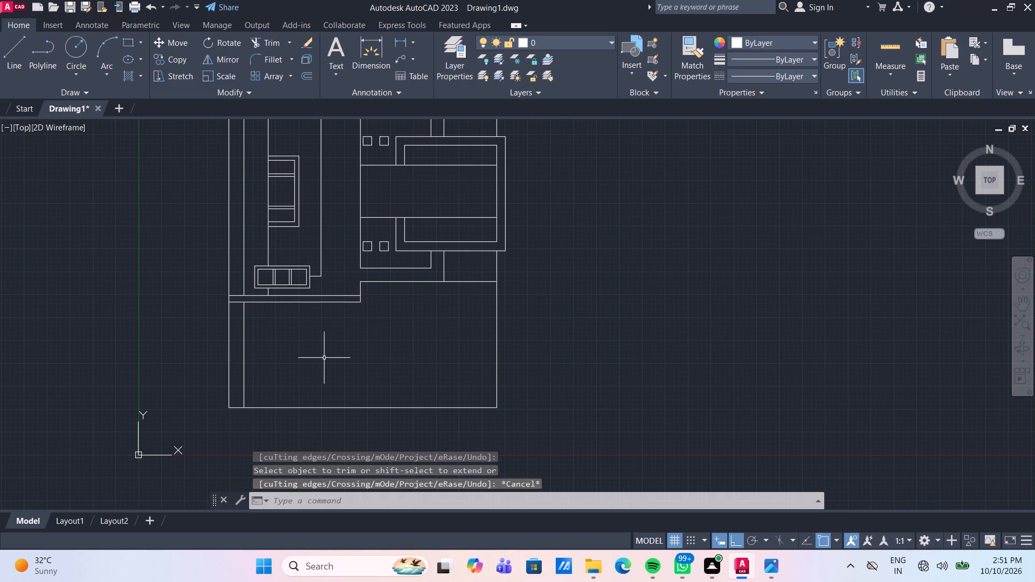
Draw a vertical line about 24' long from the ledge's lower right corner down to the base line.
{"action": "type", "text": "l"}
{"action": "key", "text": "space"}
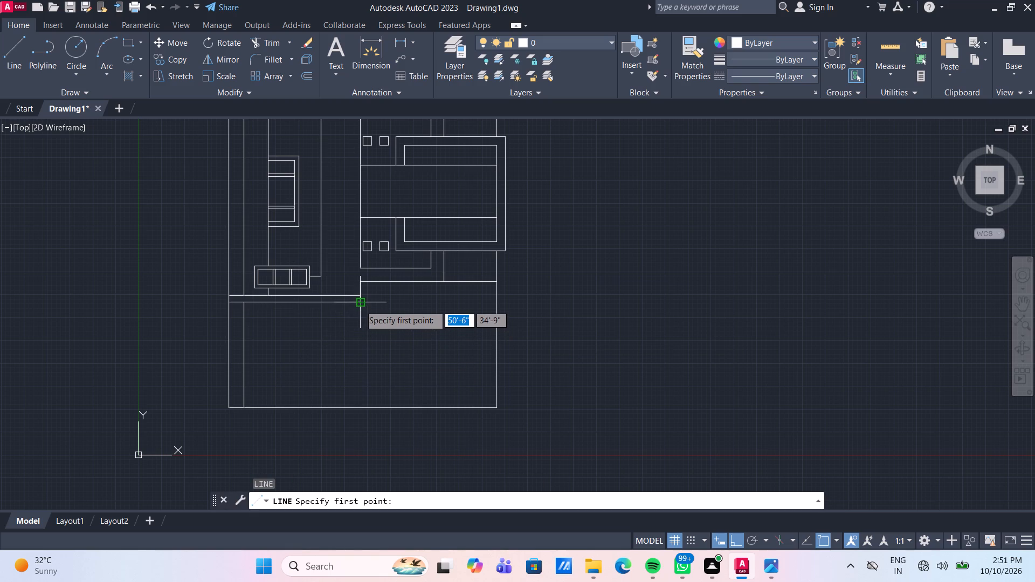
{"action": "left_click", "coordinate": [360, 305]}
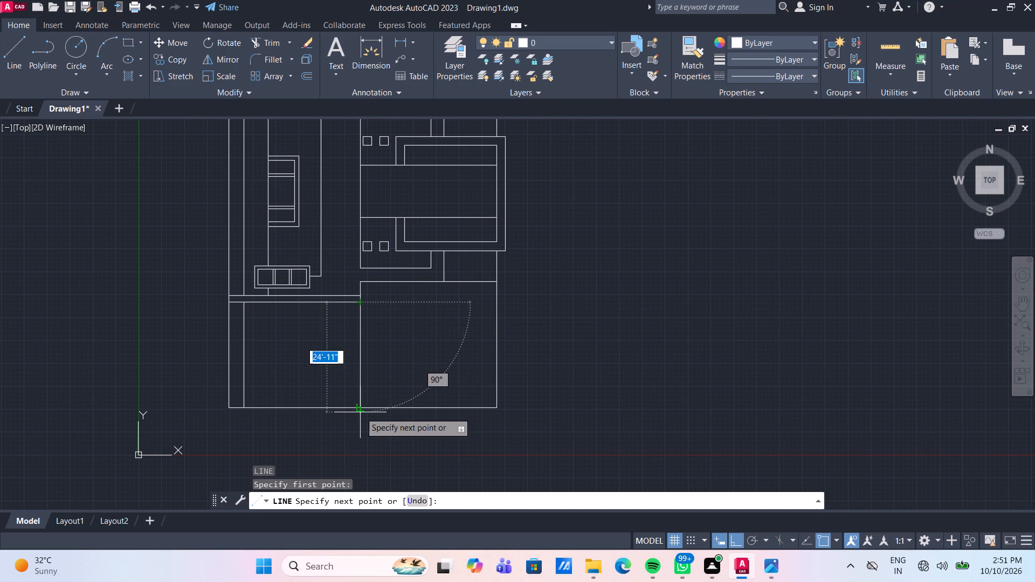
{"action": "left_click", "coordinate": [360, 412]}
{"action": "key", "text": "Escape"}
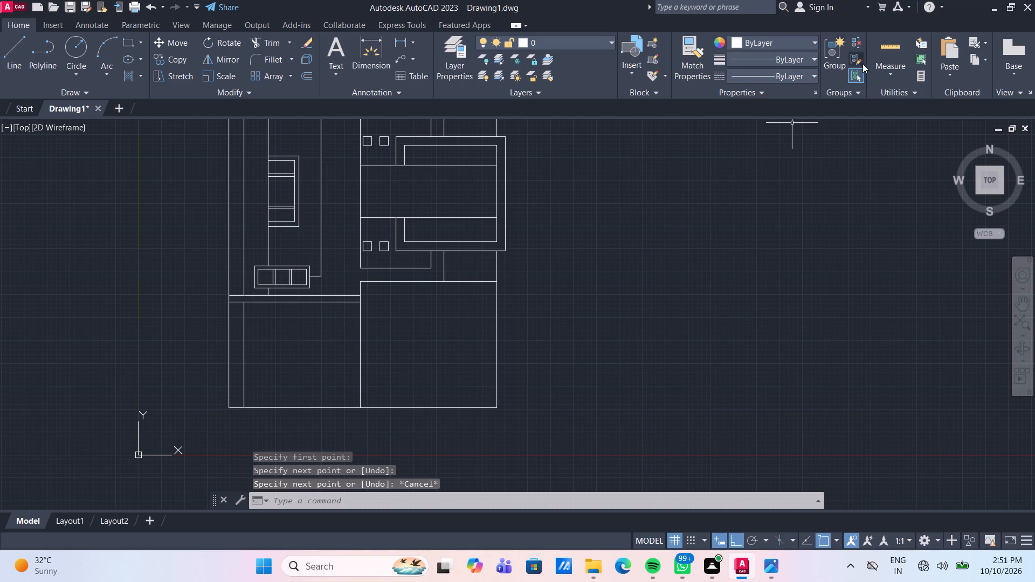
Measure the dimensions around the lower-left bay with Quick Measure.
{"action": "left_click", "coordinate": [898, 40]}
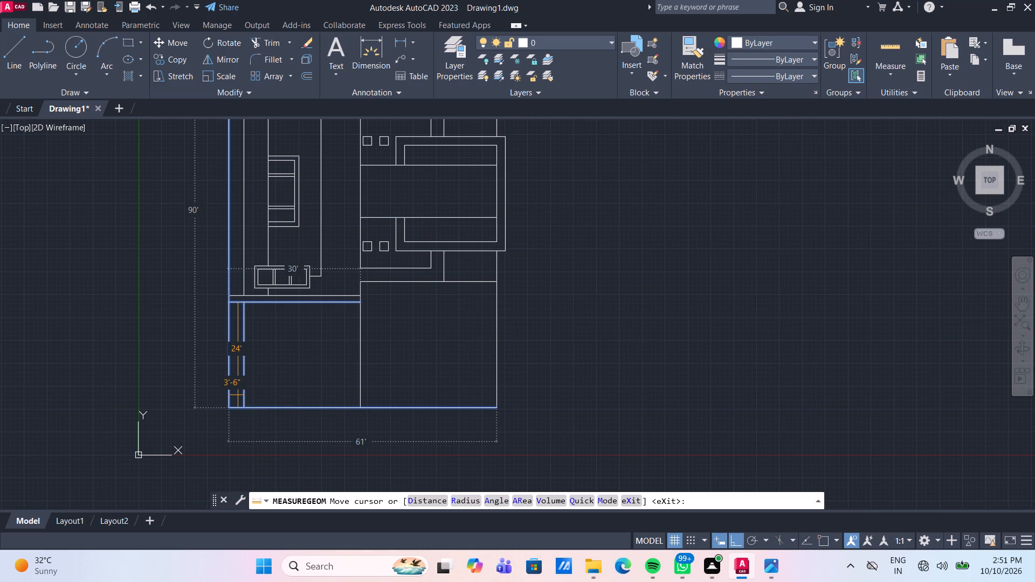
{"action": "key", "text": "Escape"}
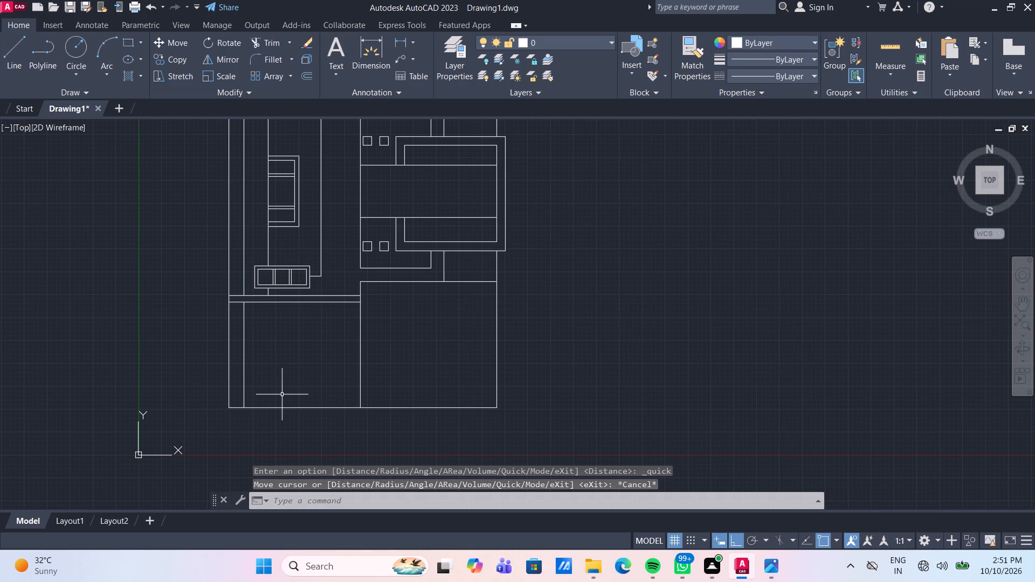
Offset the lower-left bay's right edge 3'6" inward, and offset the resulting line another 1' inward.
{"action": "type", "text": "o"}
{"action": "key", "text": "space"}
{"action": "key", "text": "space"}
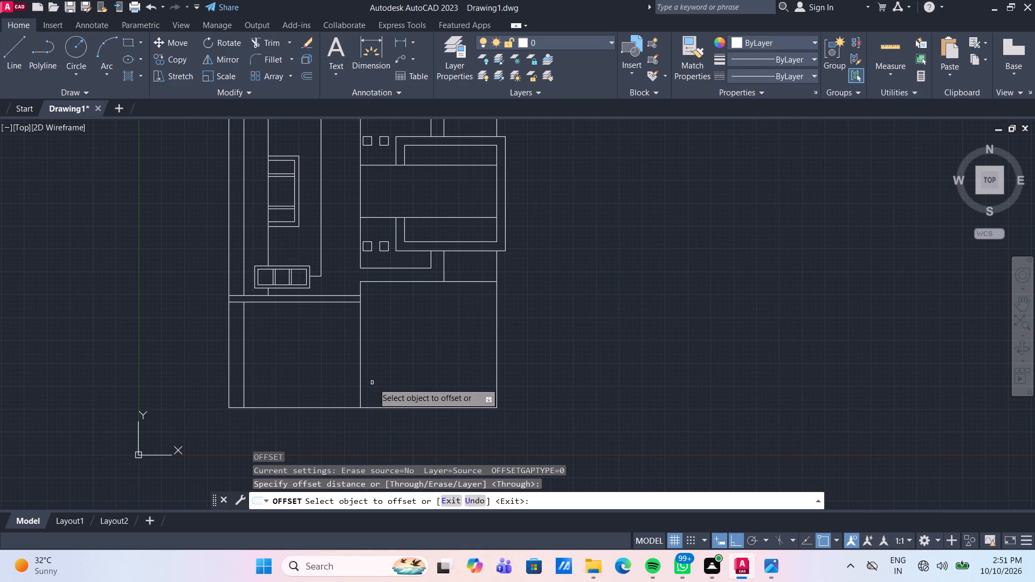
{"action": "left_click", "coordinate": [360, 376]}
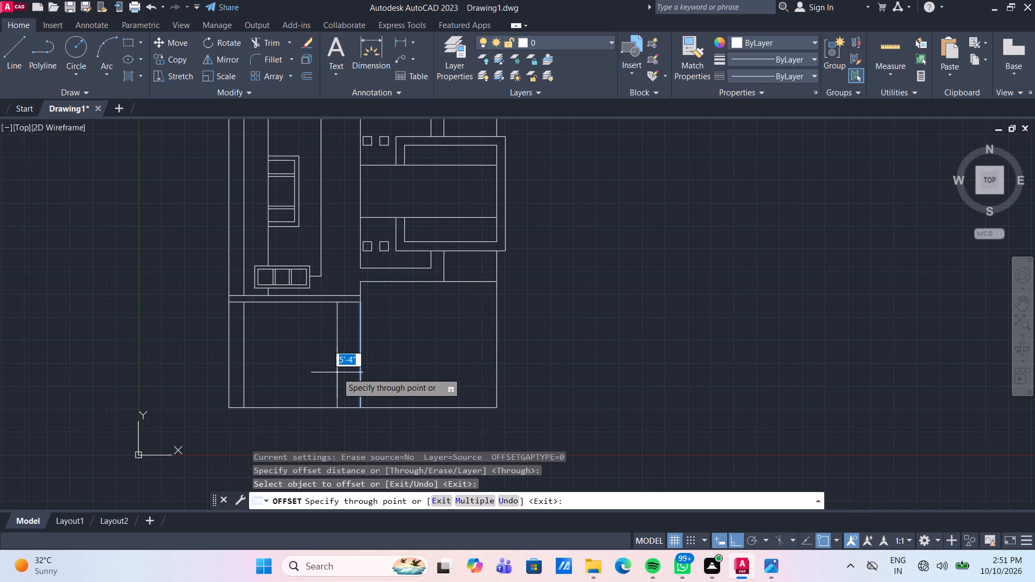
{"action": "type", "text": "3'6\""}
{"action": "key", "text": "Return"}
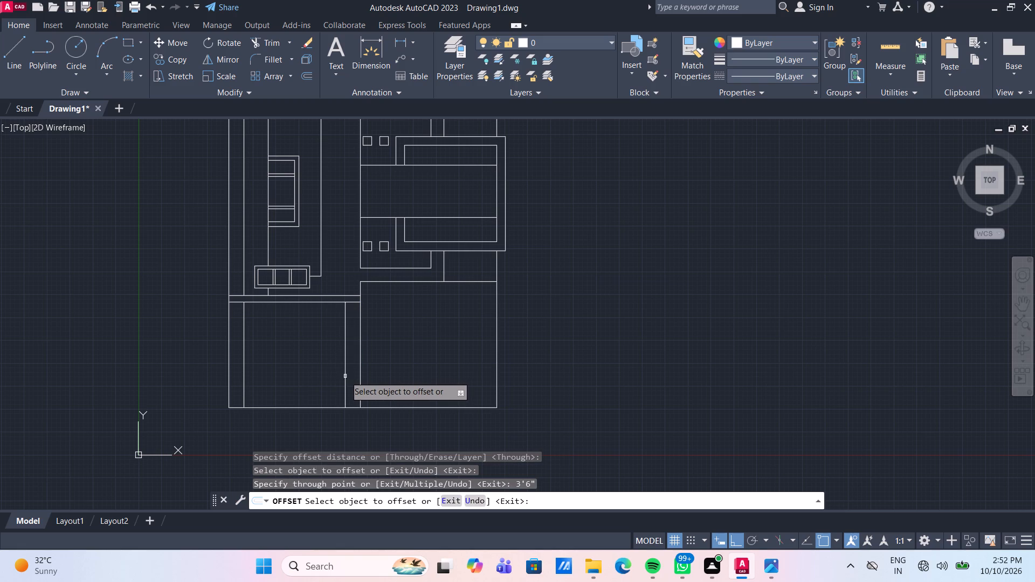
{"action": "left_click", "coordinate": [344, 376]}
{"action": "type", "text": "1'"}
{"action": "key", "text": "Return"}
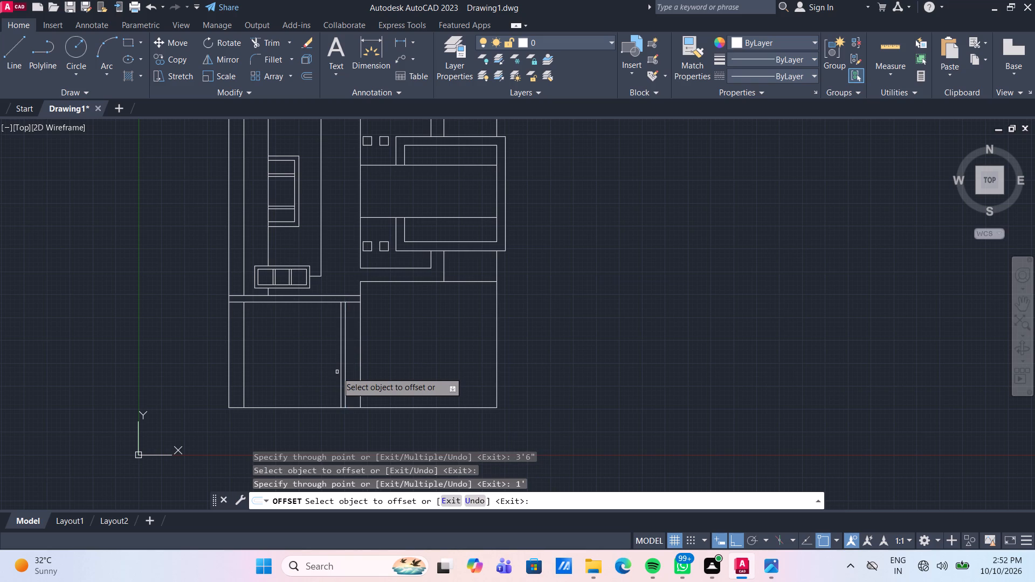
Offset the lower-left bay's left inner vertical line 1'6" toward the middle of the bay.
{"action": "left_click", "coordinate": [243, 354]}
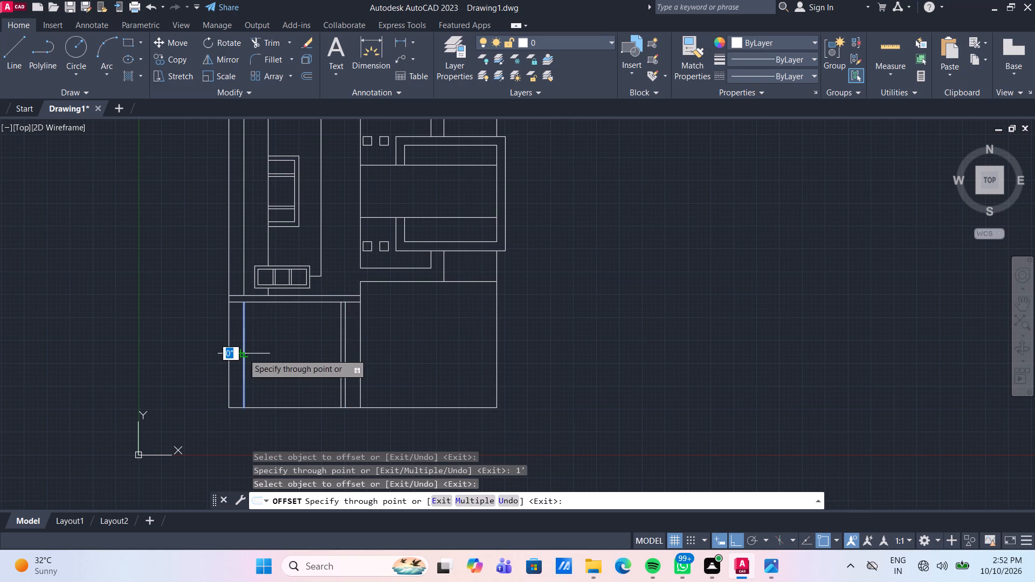
{"action": "type", "text": "1'6\""}
{"action": "key", "text": "Return"}
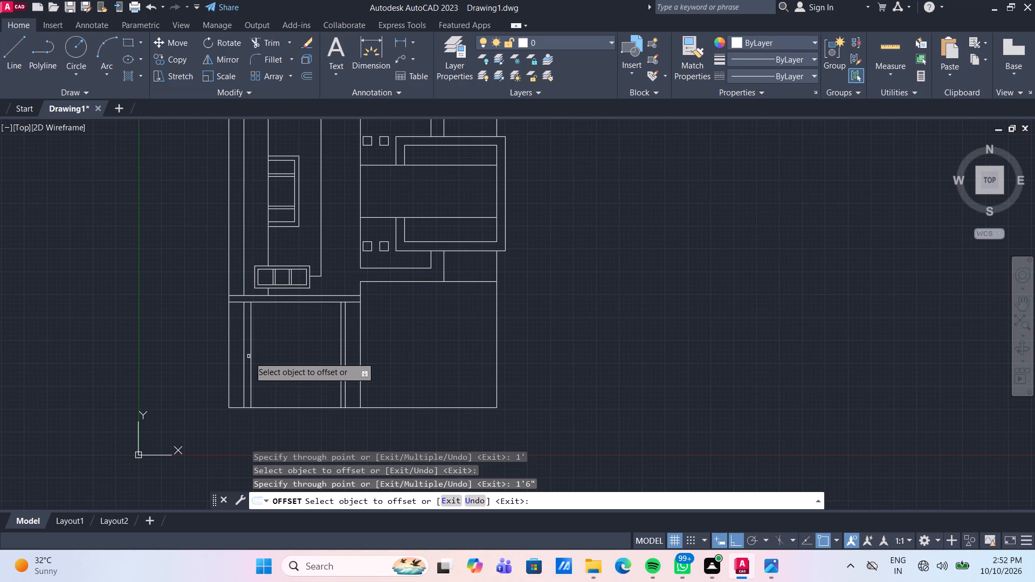
Offset the lower-left bay's innermost right vertical line 6" further inward and delete the source line.
{"action": "left_click", "coordinate": [340, 349]}
{"action": "type", "text": "6\""}
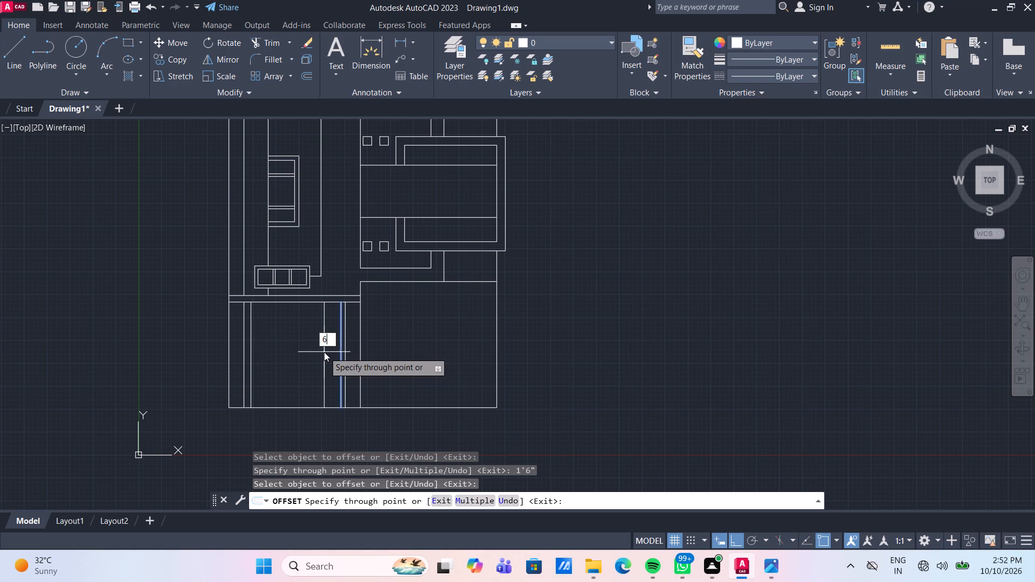
{"action": "key", "text": "Return"}
{"action": "key", "text": "Escape"}
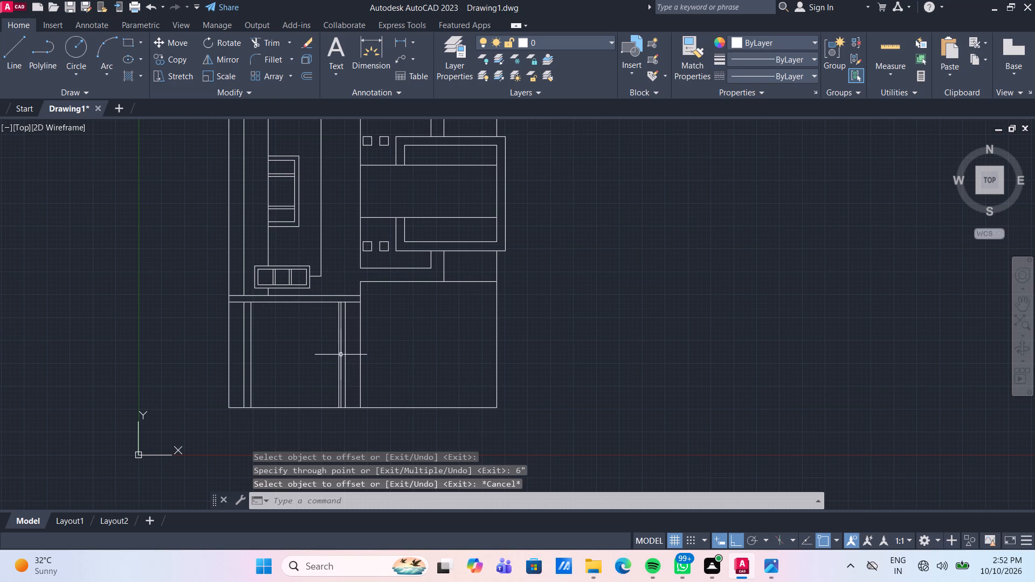
{"action": "left_click", "coordinate": [341, 355]}
{"action": "key", "text": "Delete"}
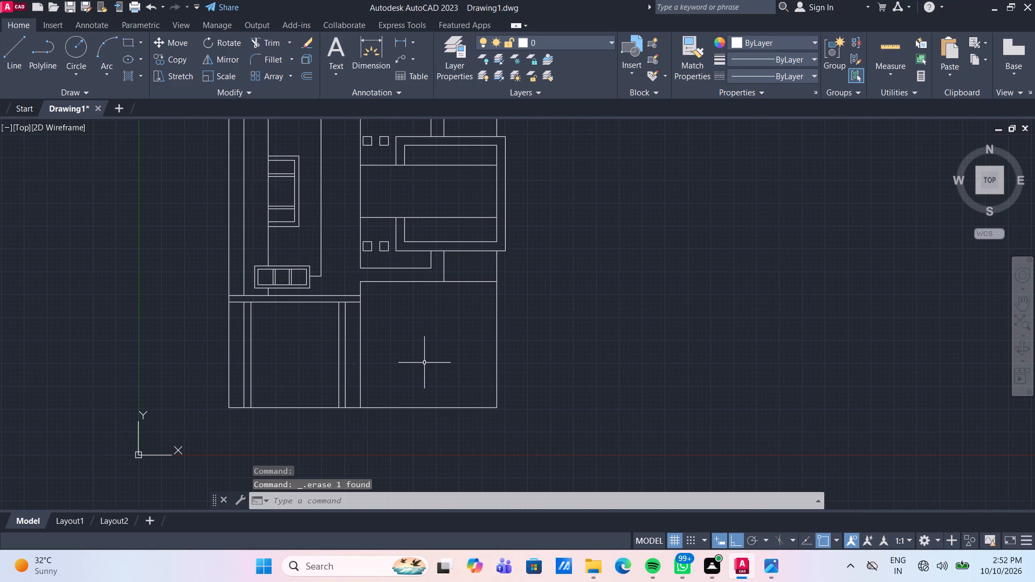
Measure the spacing of the vertical lines in the lower-left bay with Quick Measure.
{"action": "scroll", "coordinate": [298, 362], "scroll_direction": "up", "scroll_amount": 2}
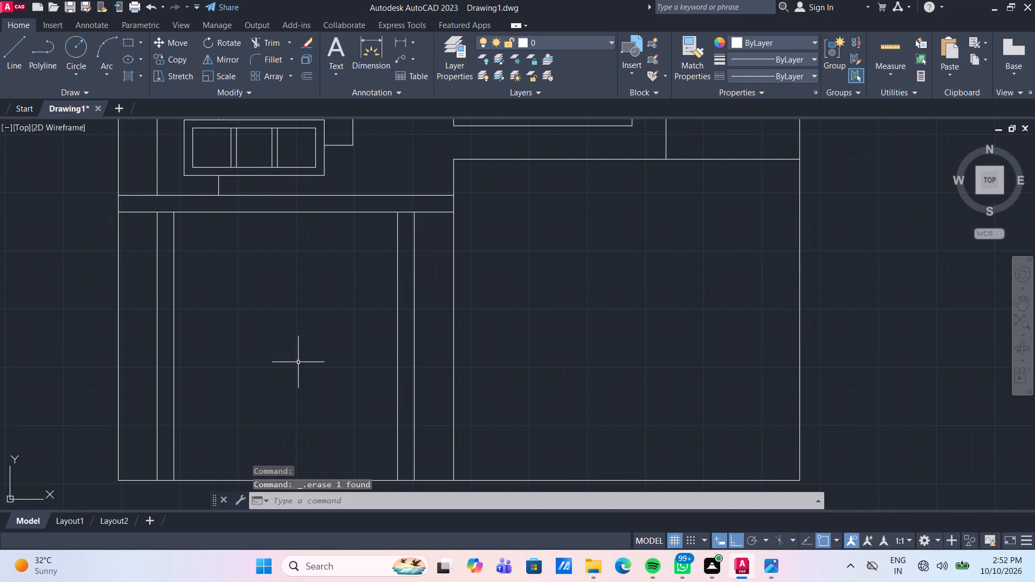
{"action": "left_click", "coordinate": [883, 46]}
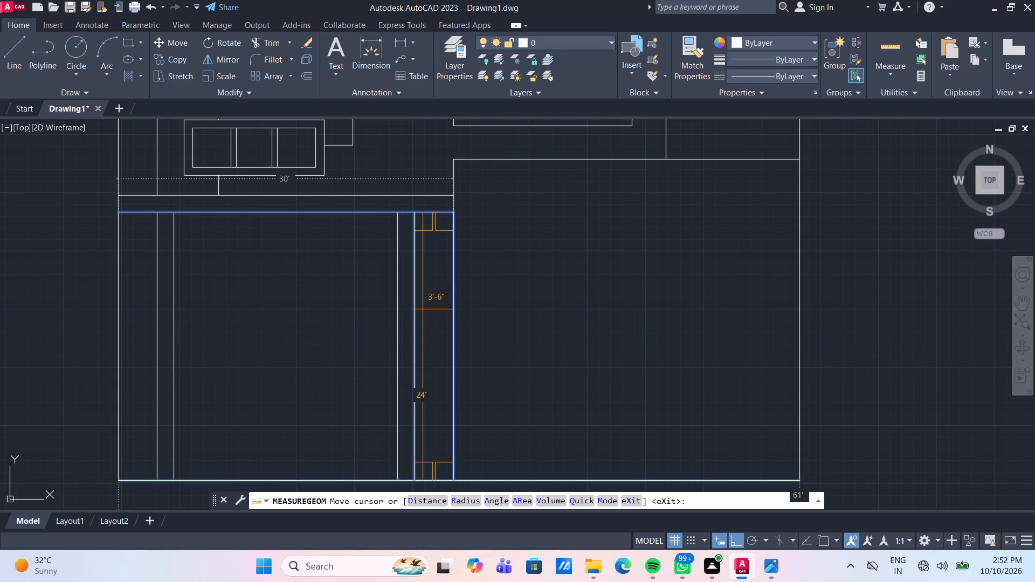
{"action": "key", "text": "Escape"}
Offset the elevation's base line 1' upward.
{"action": "scroll", "coordinate": [520, 284], "scroll_direction": "down", "scroll_amount": 3}
{"action": "middle_click_drag", "start_coordinate": [539, 299], "coordinate": [487, 287]}
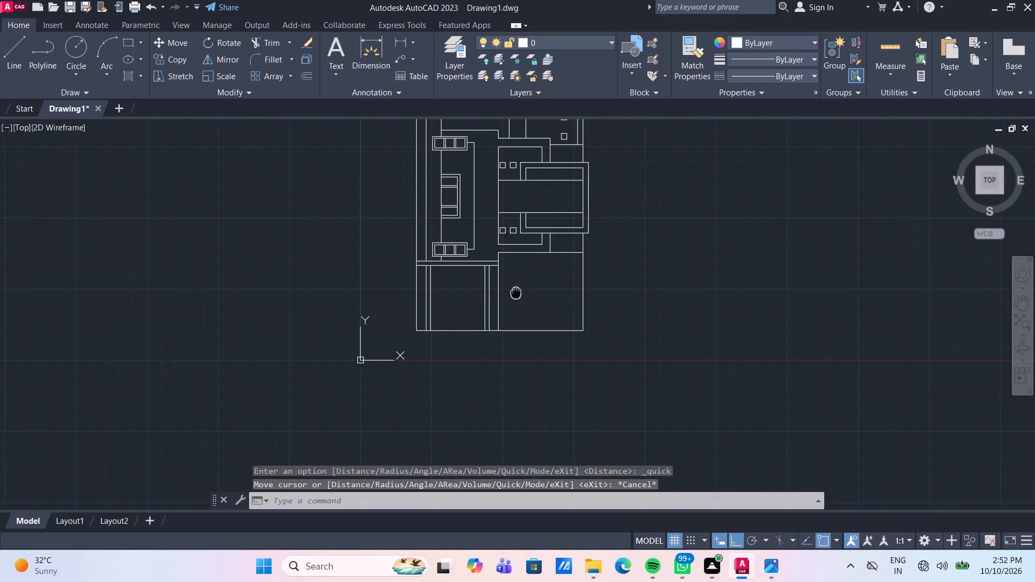
{"action": "middle_click_drag", "start_coordinate": [487, 287], "coordinate": [441, 349]}
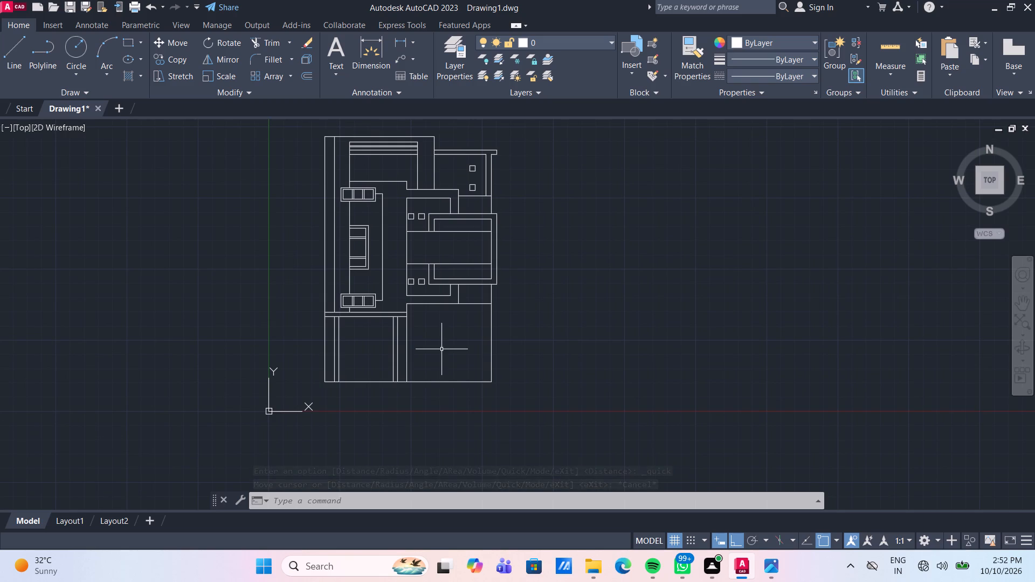
{"action": "scroll", "coordinate": [383, 422], "scroll_direction": "up", "scroll_amount": 1}
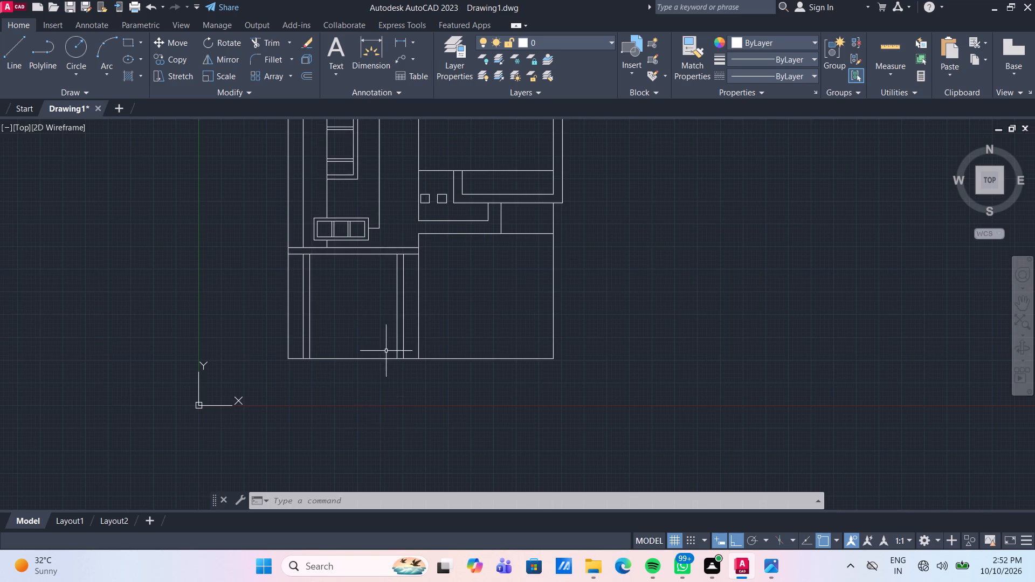
{"action": "scroll", "coordinate": [378, 335], "scroll_direction": "up", "scroll_amount": 1}
{"action": "middle_click_drag", "start_coordinate": [378, 335], "coordinate": [376, 326]}
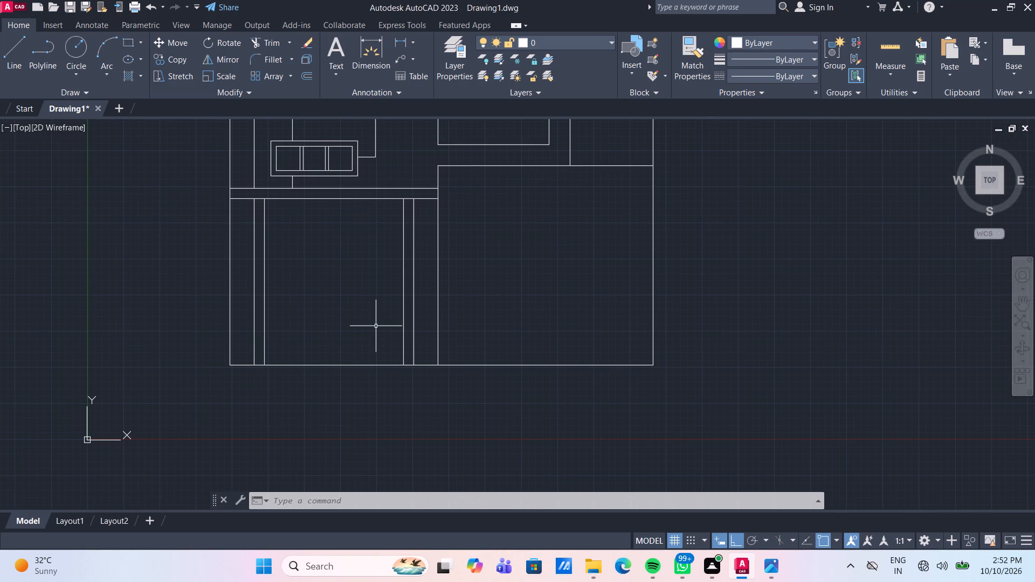
{"action": "key", "text": "o"}
{"action": "key", "text": "Return"}
{"action": "key", "text": "Return"}
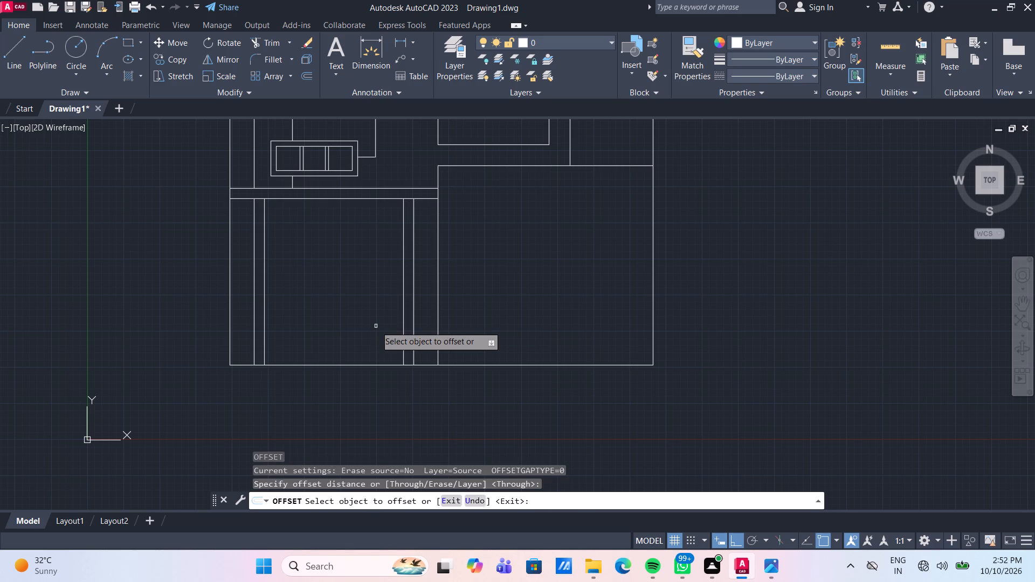
{"action": "left_click", "coordinate": [378, 365]}
{"action": "type", "text": "1'"}
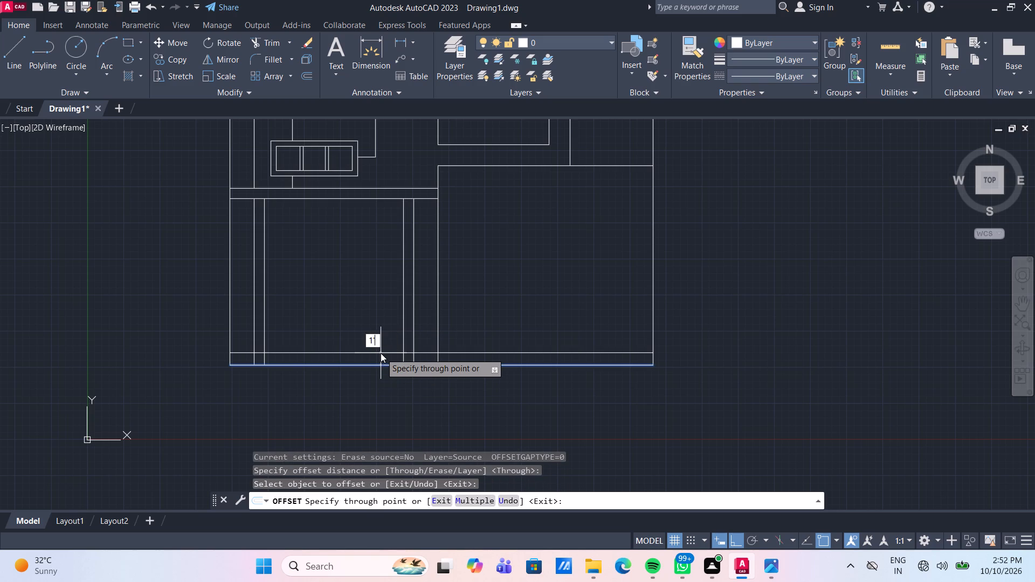
{"action": "key", "text": "Return"}
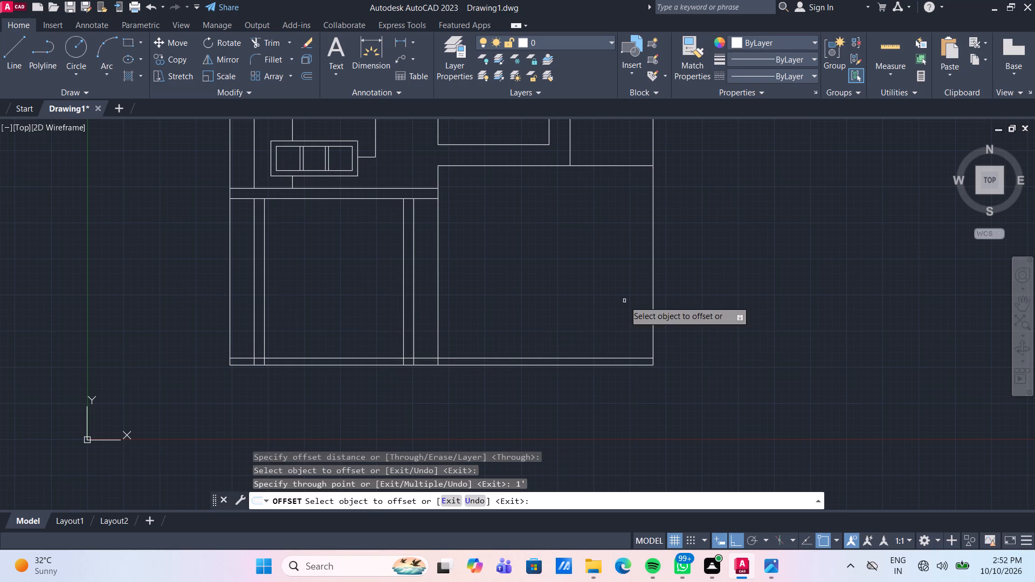
{"action": "key", "text": "Escape"}
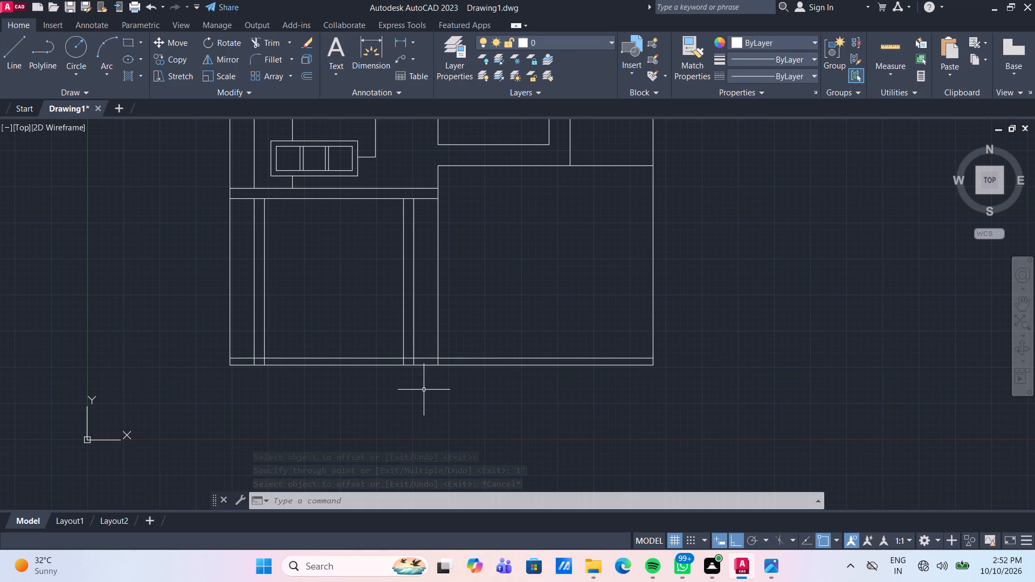
Trim the line above the base out of the lower-left bay's side strips, keeping it only between the innermost verticals.
{"action": "type", "text": "tr"}
{"action": "key", "text": "space"}
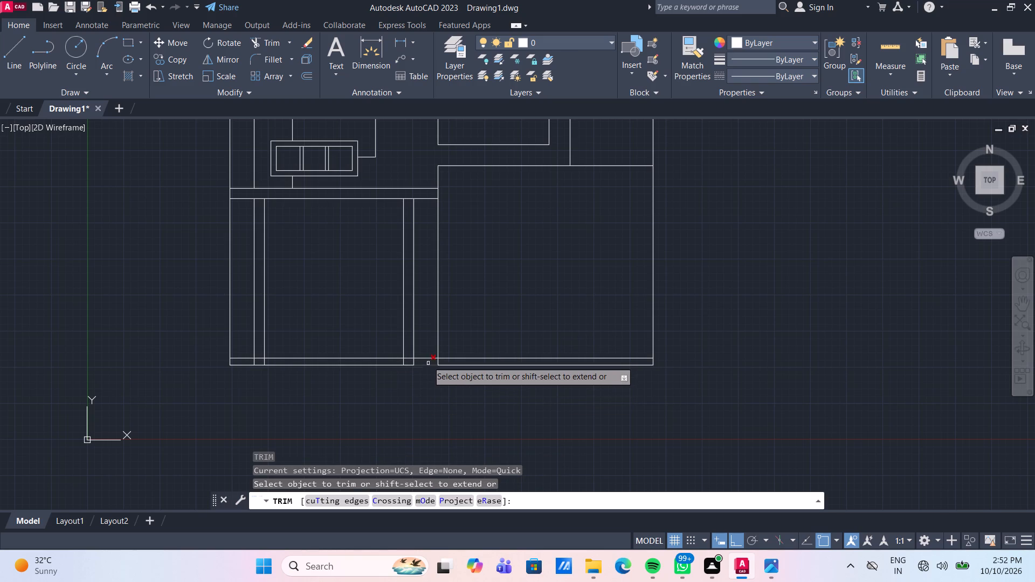
{"action": "left_click", "coordinate": [427, 357]}
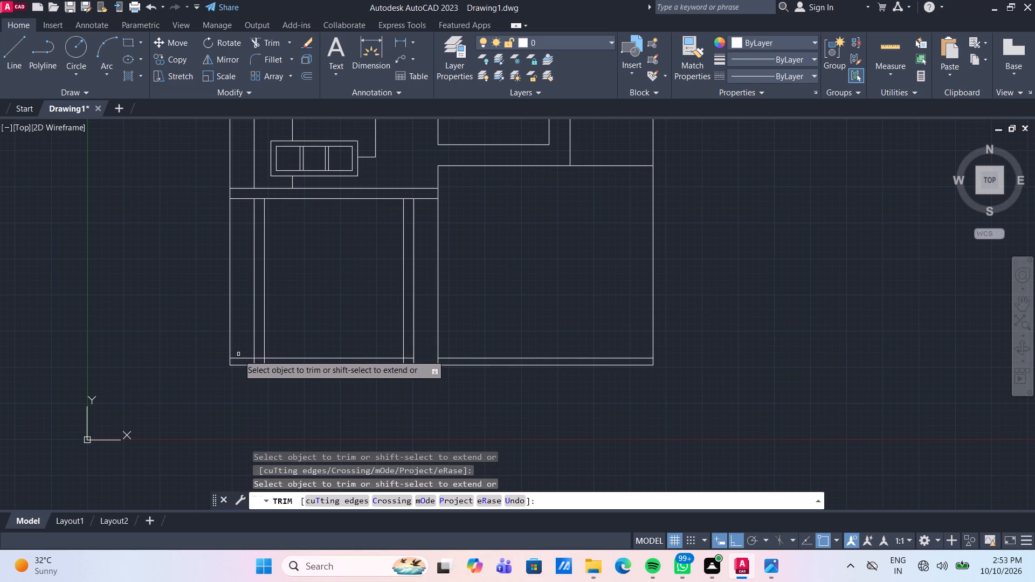
{"action": "left_click", "coordinate": [243, 359]}
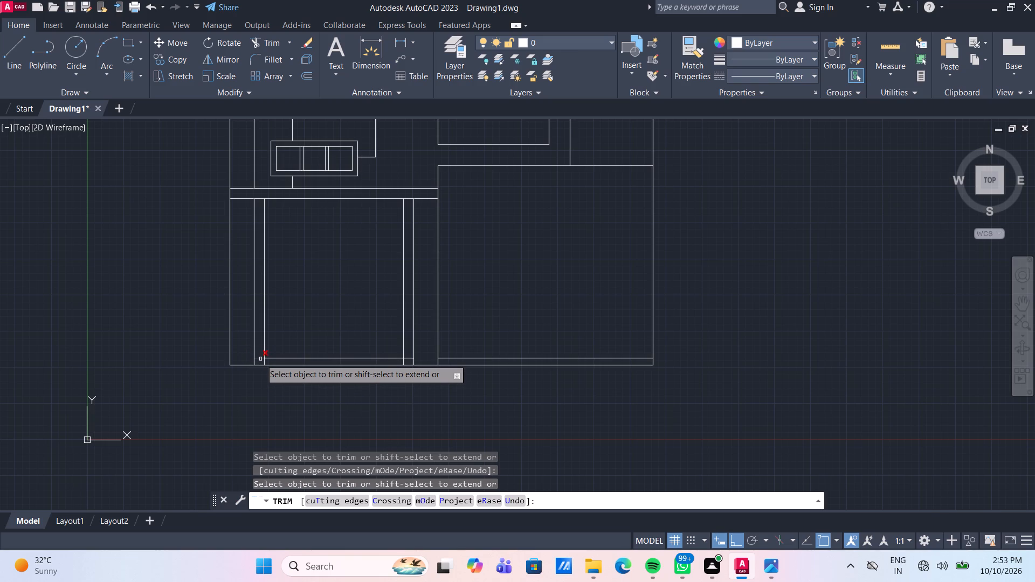
{"action": "left_click", "coordinate": [260, 359]}
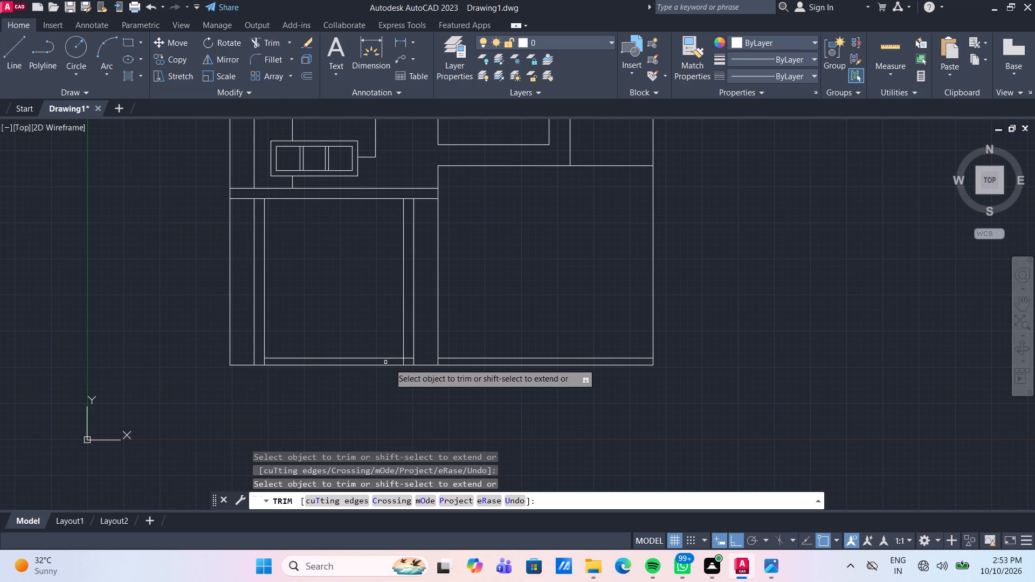
{"action": "left_click", "coordinate": [410, 359]}
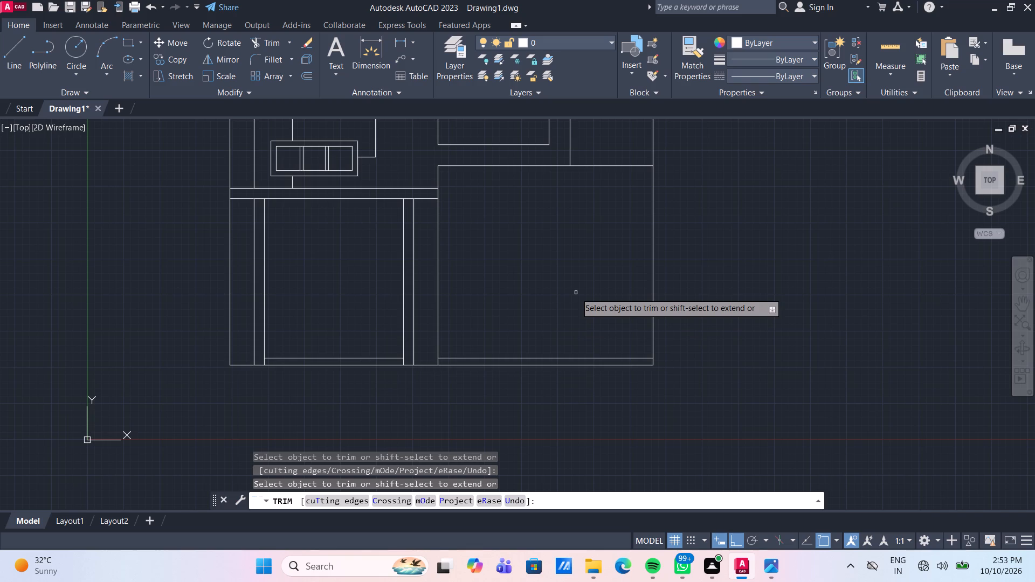
{"action": "key", "text": "Escape"}
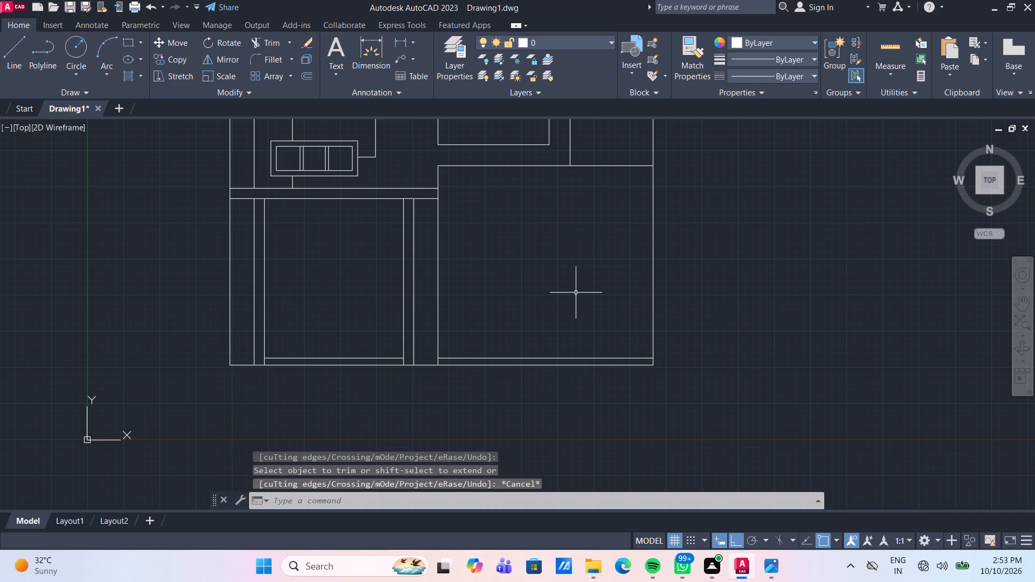
Draw a horizontal line across the upper part of the lower-right bay, from its left edge to its right edge.
{"action": "middle_click_drag", "start_coordinate": [568, 293], "coordinate": [472, 313]}
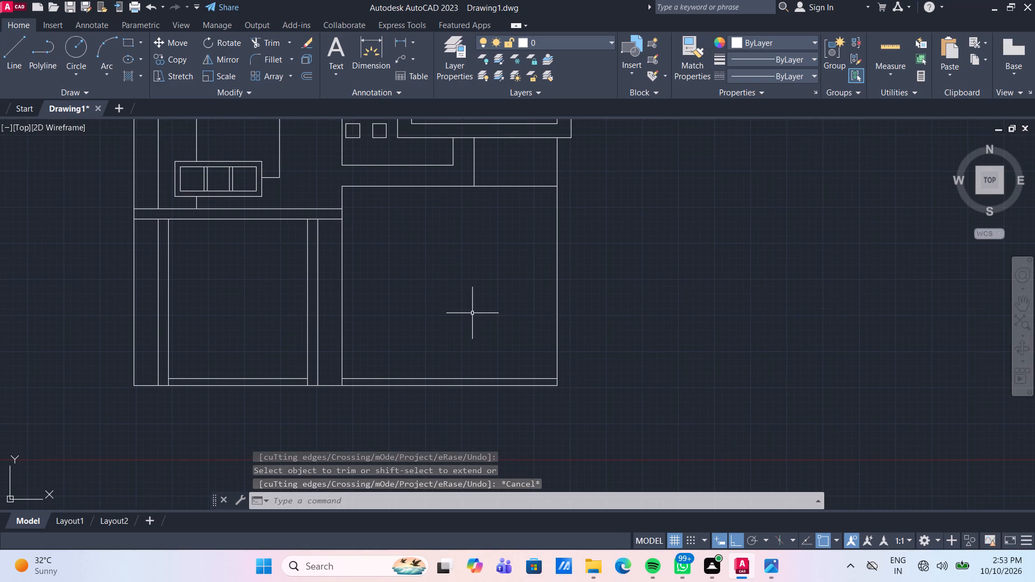
{"action": "left_click", "coordinate": [11, 53]}
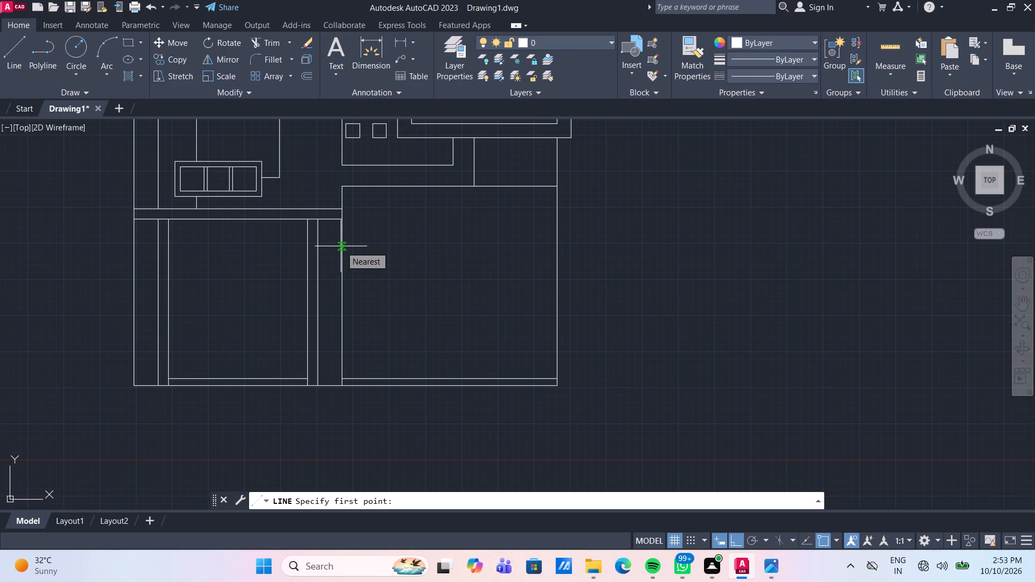
{"action": "left_click", "coordinate": [341, 246]}
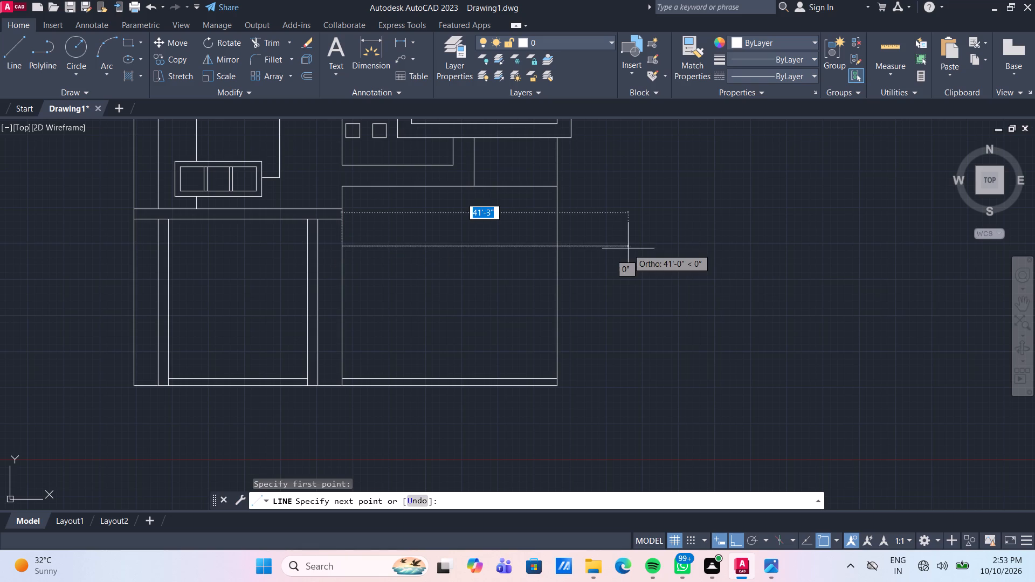
{"action": "left_click", "coordinate": [560, 247]}
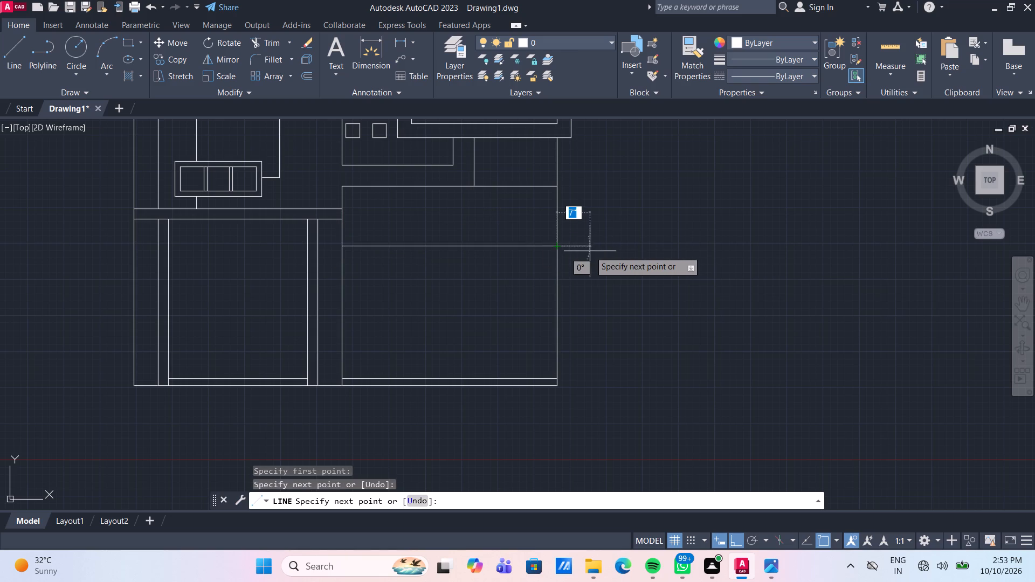
{"action": "key", "text": "Return"}
Offset the lower-right bay's new horizontal line downward twice, at successive 1' spacings.
{"action": "key", "text": "o"}
{"action": "key", "text": "Return"}
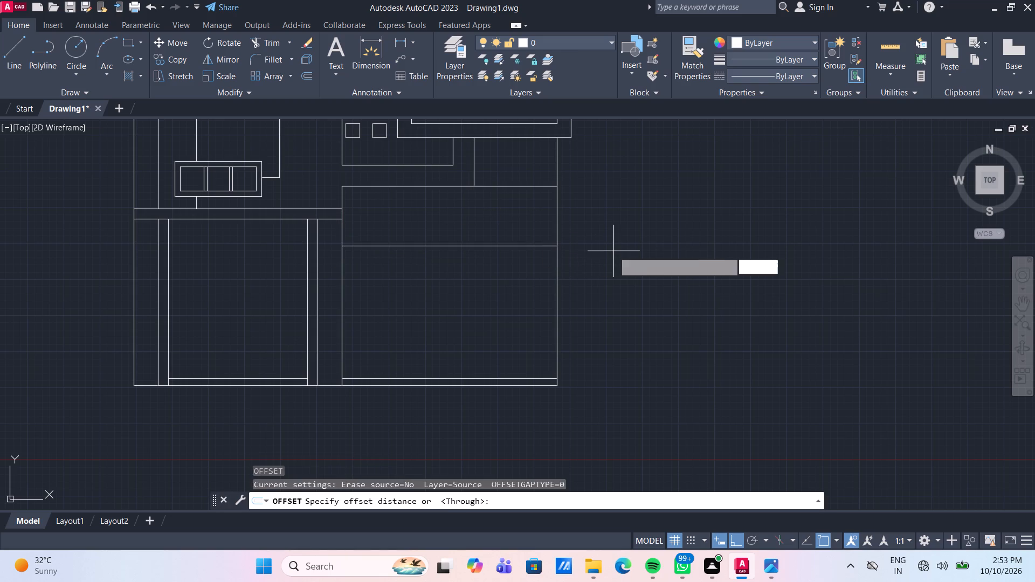
{"action": "key", "text": "Return"}
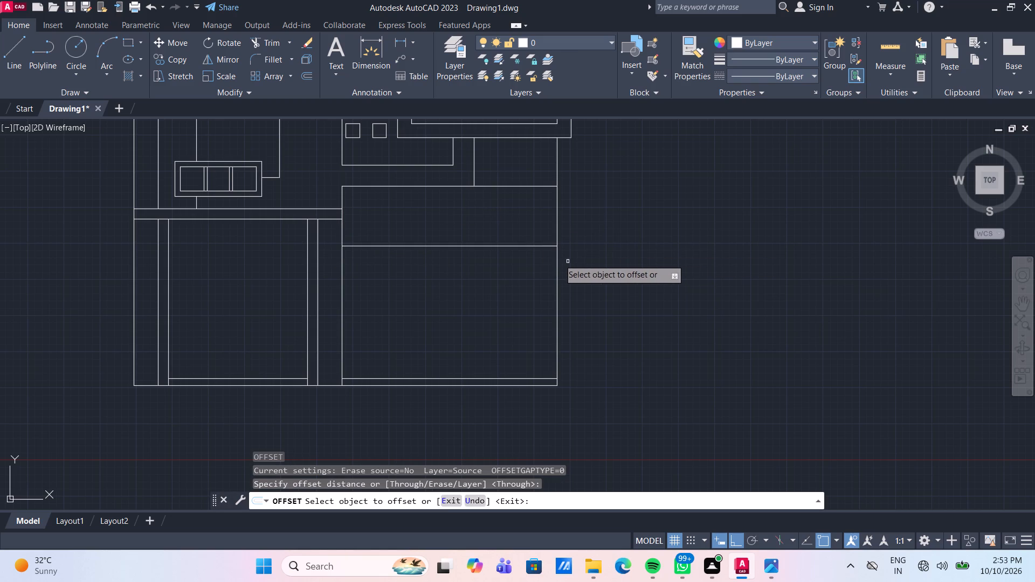
{"action": "left_click", "coordinate": [538, 248]}
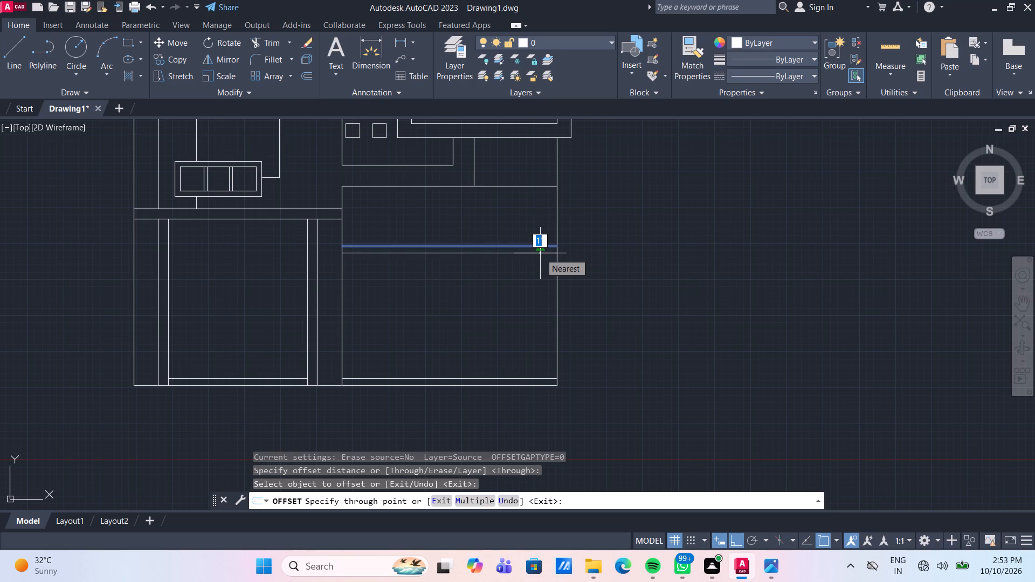
{"action": "type", "text": "1'"}
{"action": "key", "text": "Return"}
{"action": "left_click", "coordinate": [540, 253]}
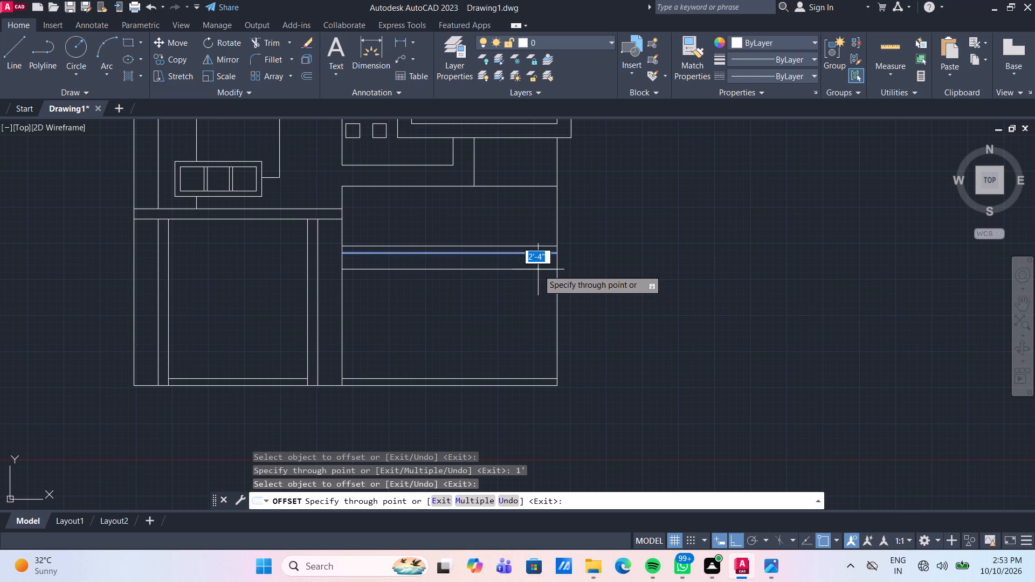
{"action": "type", "text": "1'"}
{"action": "key", "text": "Return"}
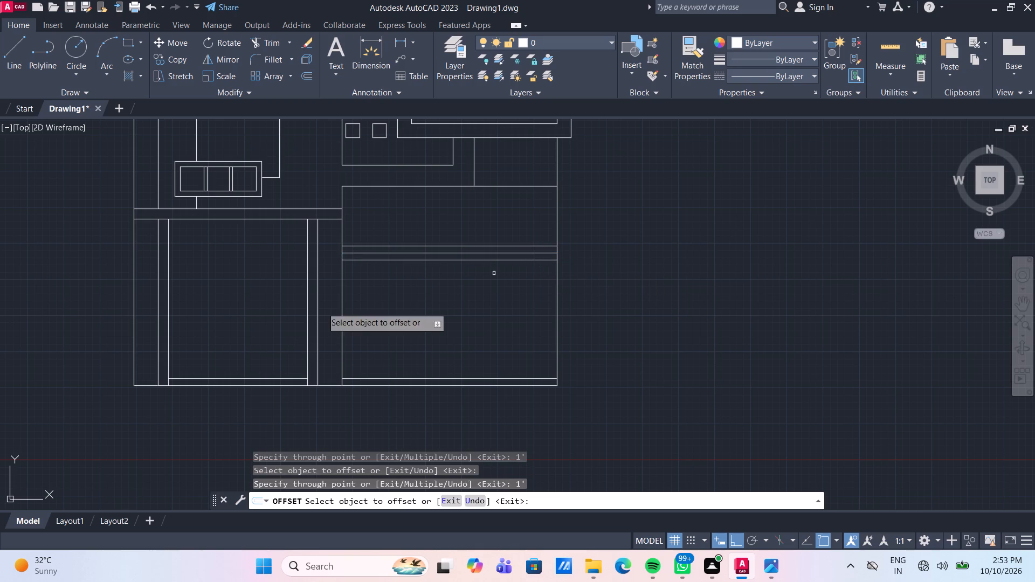
Offset the lower-right bay's left edge 2' inward.
{"action": "left_click", "coordinate": [342, 303]}
{"action": "type", "text": "2'"}
{"action": "key", "text": "Return"}
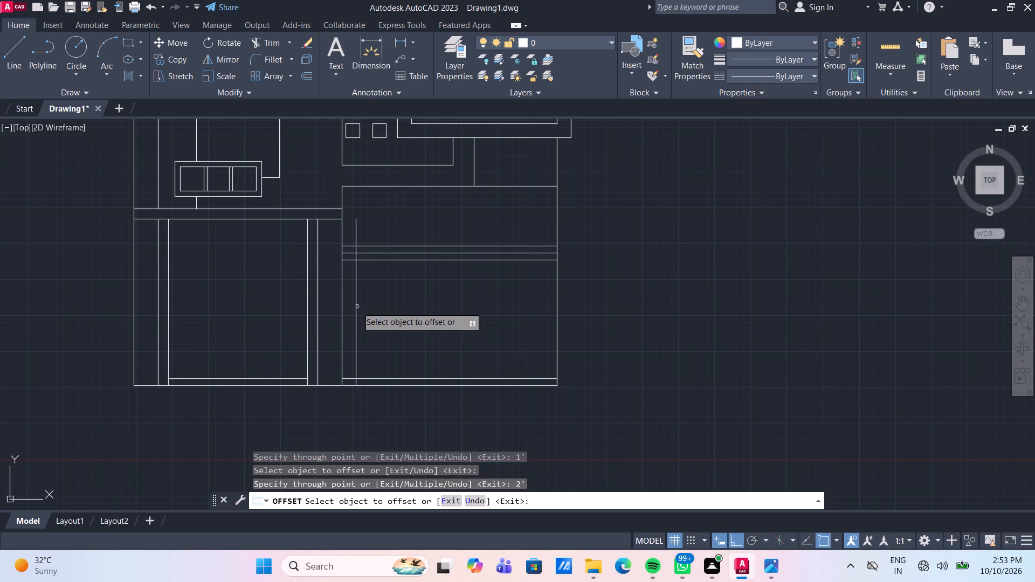
Offset the lower-right bay's right edge 3' inward, and offset that new line a further 2' inward to form a pillar.
{"action": "left_click", "coordinate": [558, 324]}
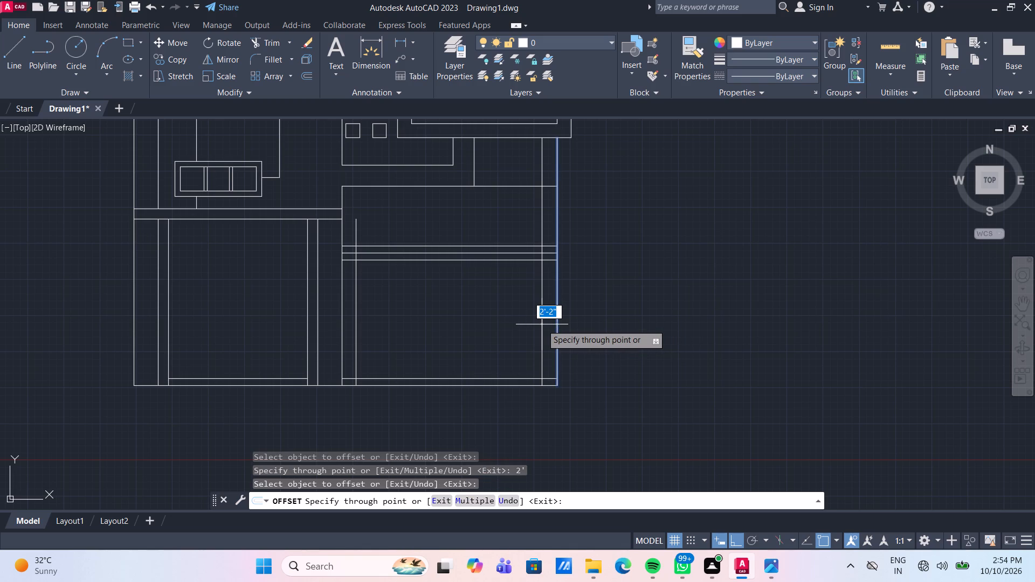
{"action": "type", "text": "3'"}
{"action": "key", "text": "Return"}
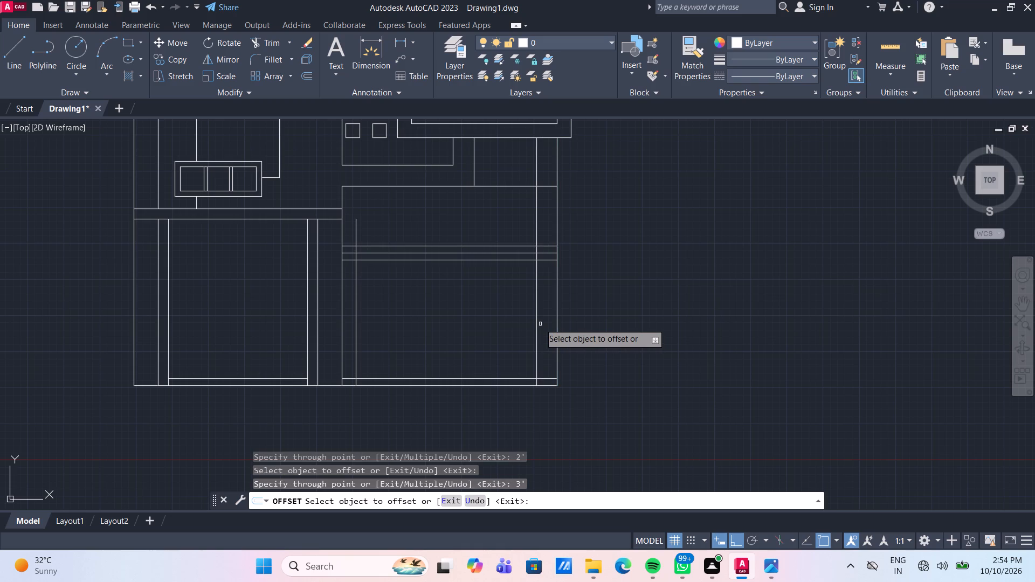
{"action": "left_click", "coordinate": [536, 321]}
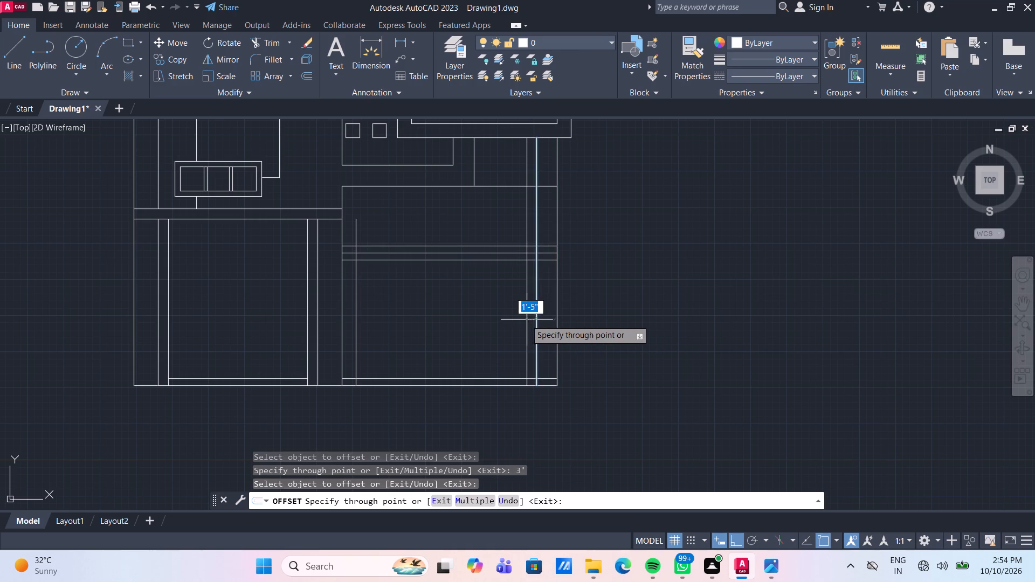
{"action": "type", "text": "2'"}
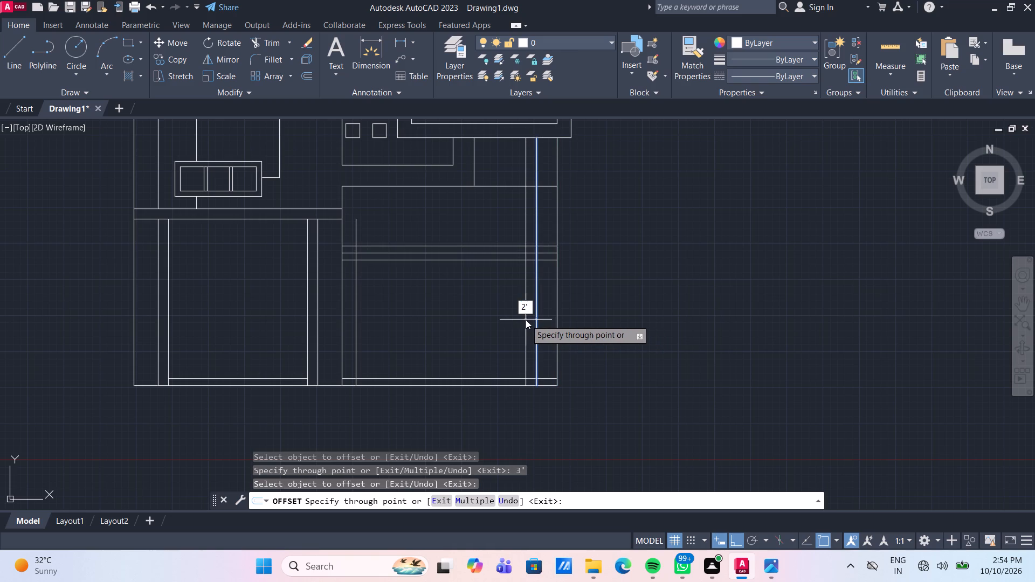
{"action": "key", "text": "Return"}
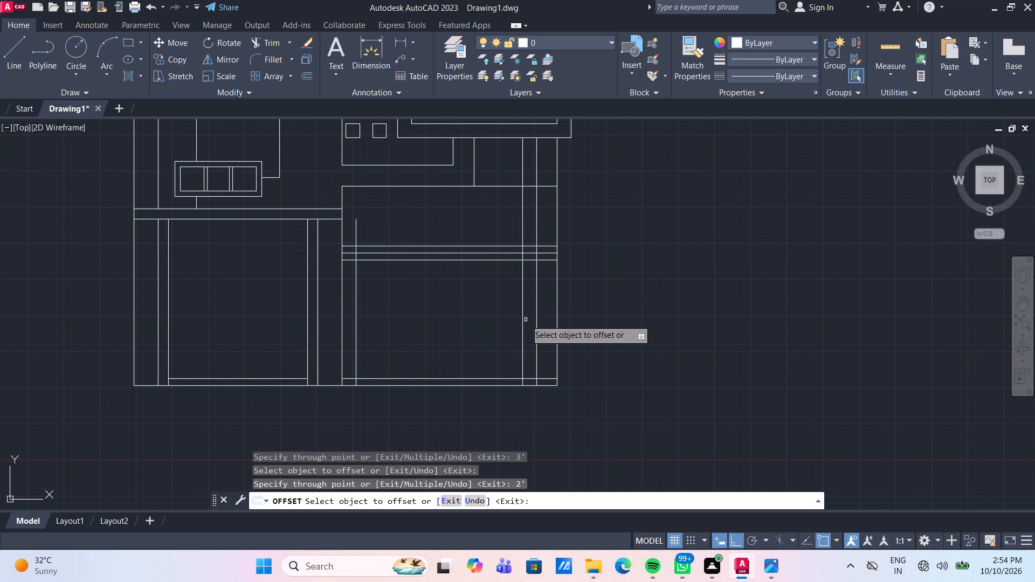
{"action": "key", "text": "Escape"}
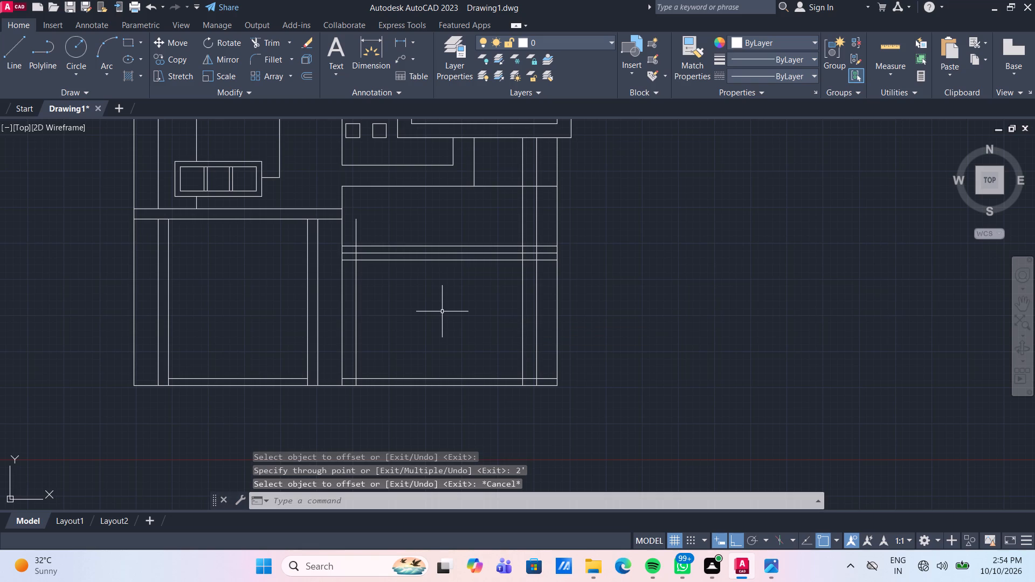
Trim the pillar verticals above the uppermost of the three band lines, and trim that line to the two pillar widths.
{"action": "type", "text": "tr"}
{"action": "key", "text": "space"}
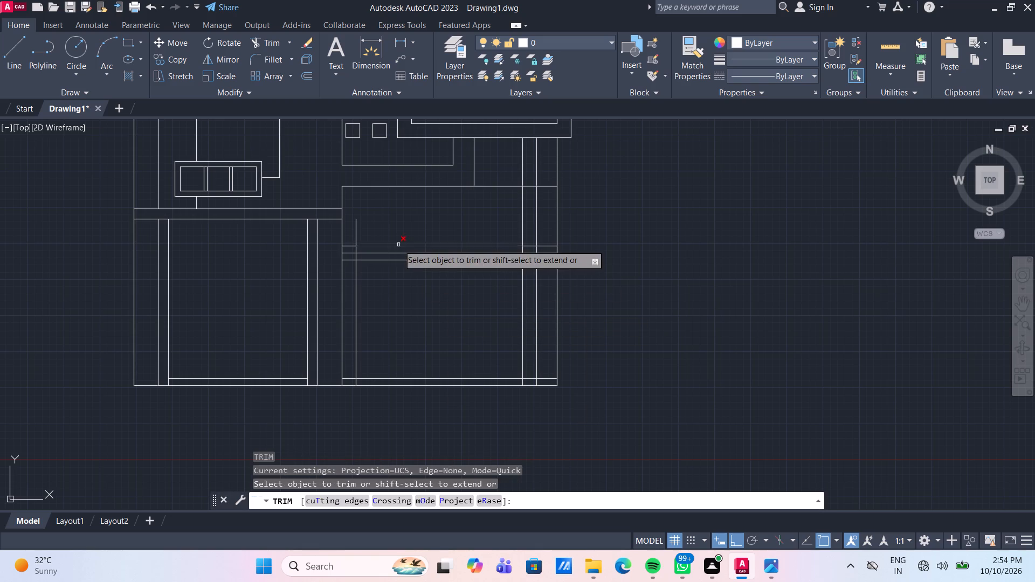
{"action": "left_click", "coordinate": [355, 228]}
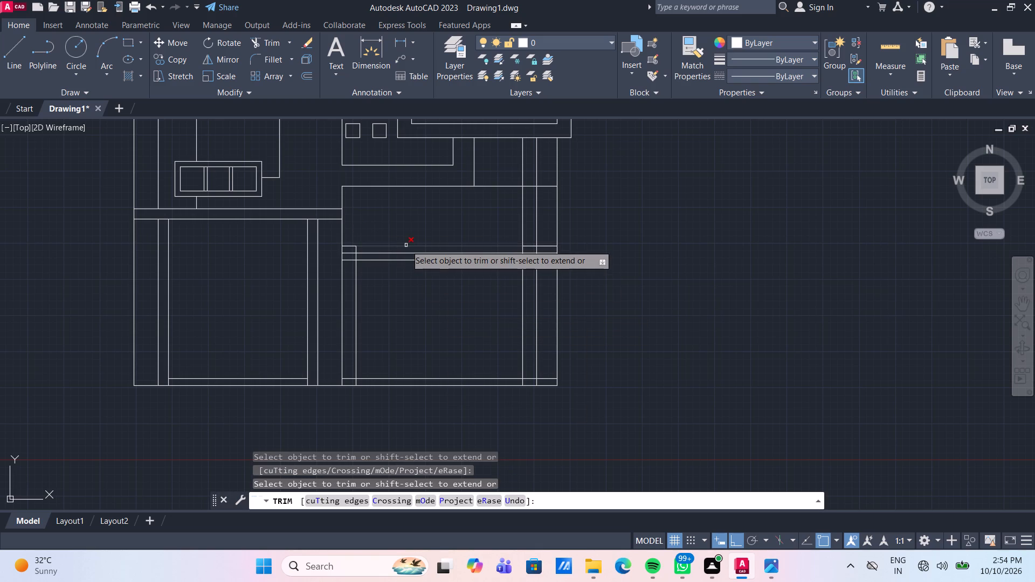
{"action": "left_click", "coordinate": [406, 245]}
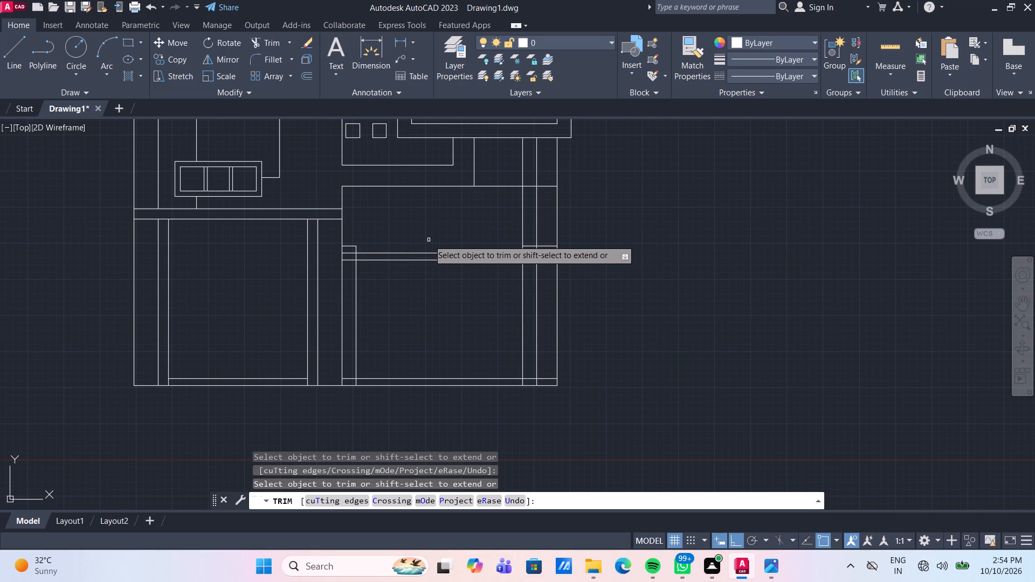
{"action": "left_click", "coordinate": [548, 247]}
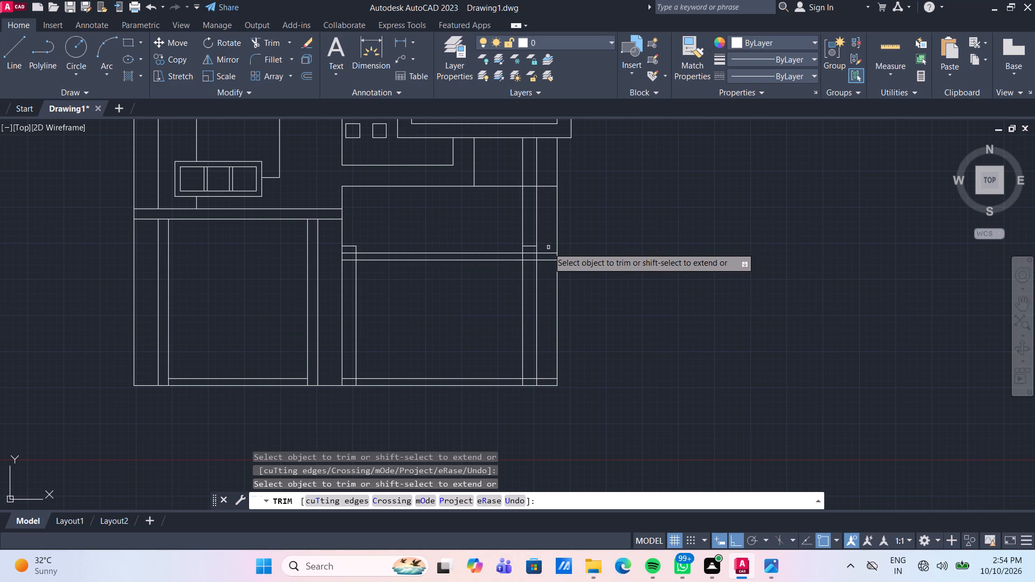
{"action": "left_click_drag", "start_coordinate": [541, 226], "coordinate": [532, 222]}
{"action": "left_click", "coordinate": [491, 213]}
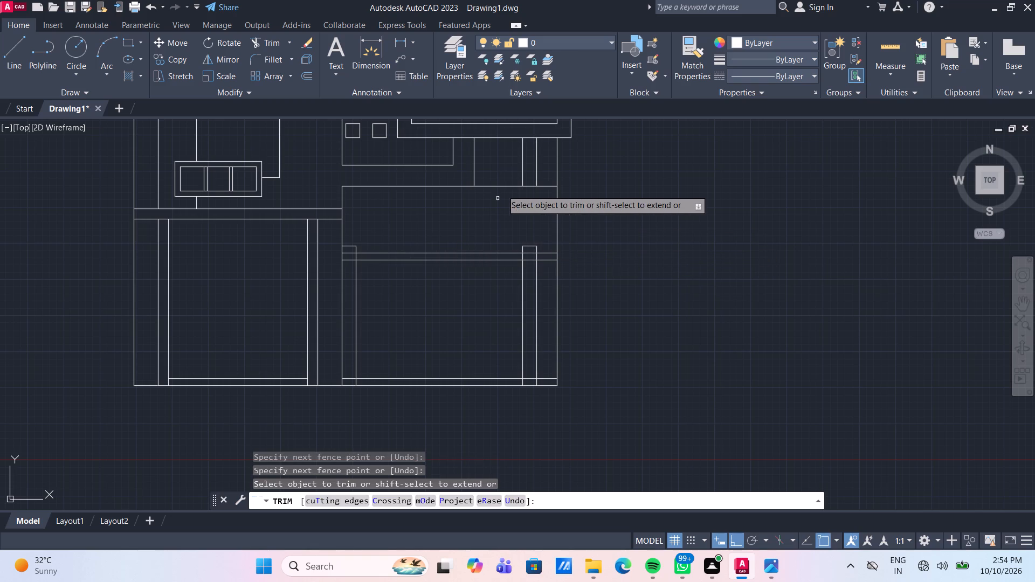
{"action": "left_click_drag", "start_coordinate": [510, 153], "coordinate": [517, 156]}
{"action": "left_click", "coordinate": [550, 167]}
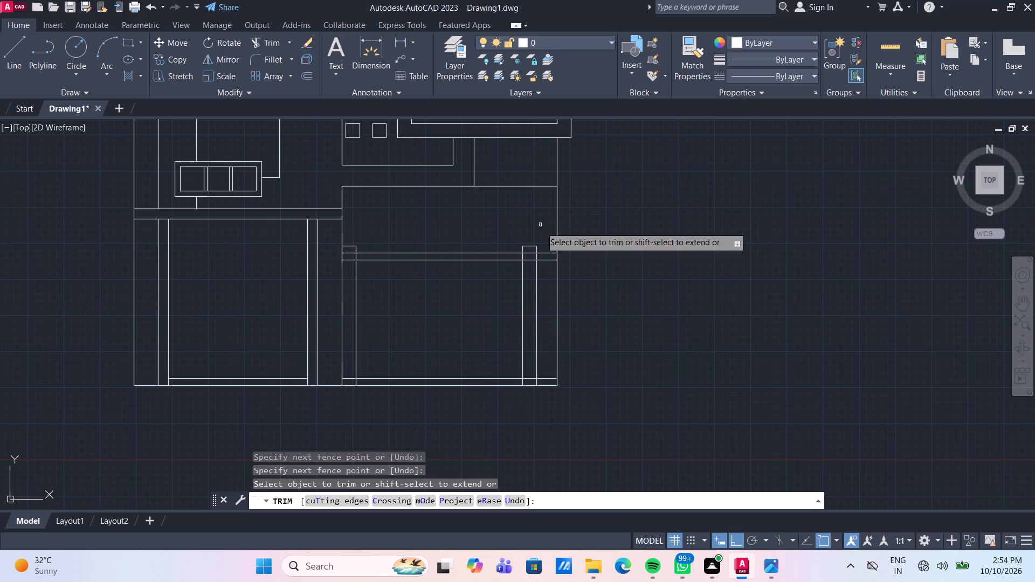
Trim the middle band line to the pillar widths and cut the lowest band line out of both pillars.
{"action": "middle_click_drag", "start_coordinate": [436, 273], "coordinate": [431, 318]}
{"action": "scroll", "coordinate": [419, 323], "scroll_direction": "up", "scroll_amount": 1}
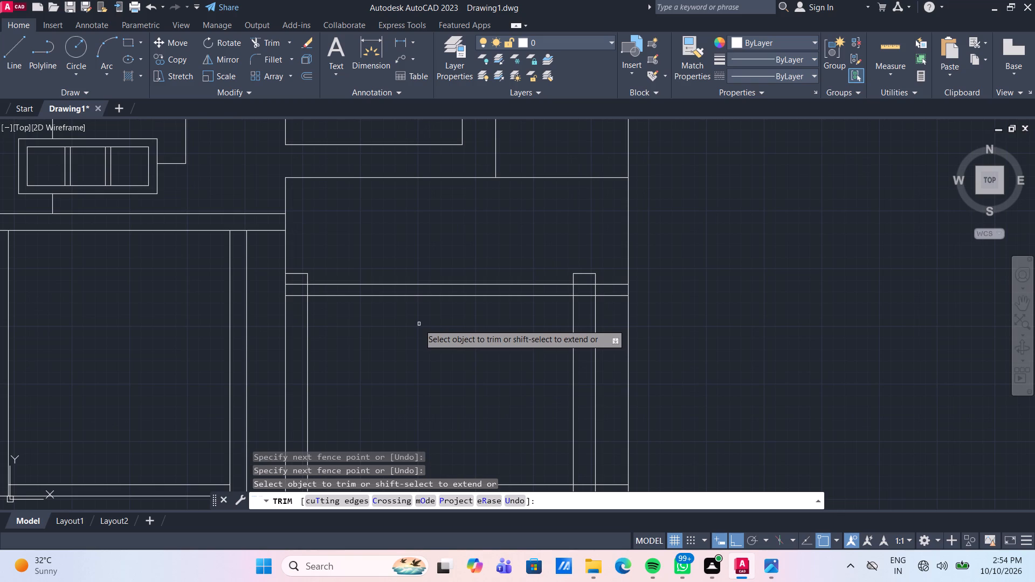
{"action": "left_click", "coordinate": [350, 285]}
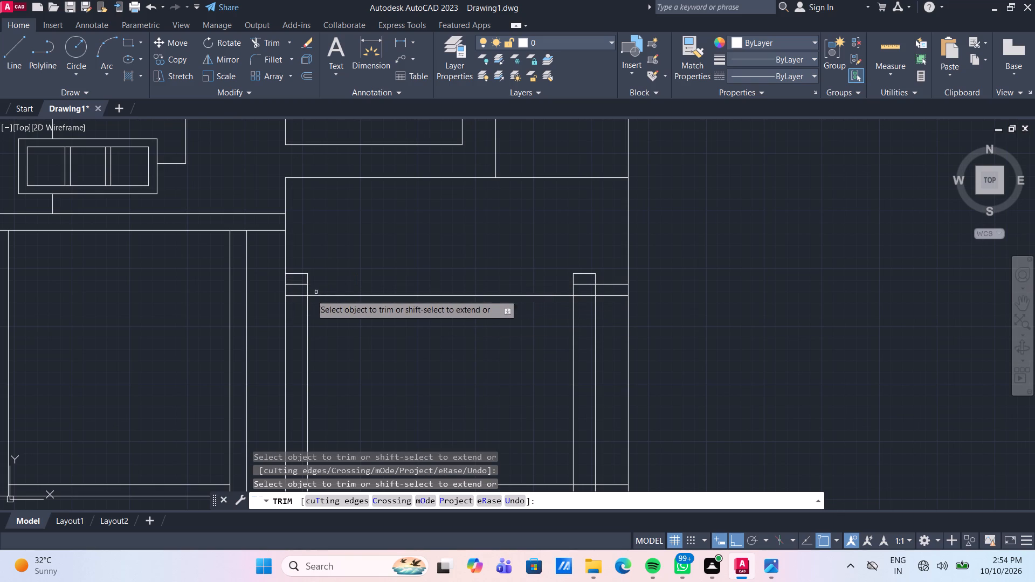
{"action": "left_click", "coordinate": [298, 295]}
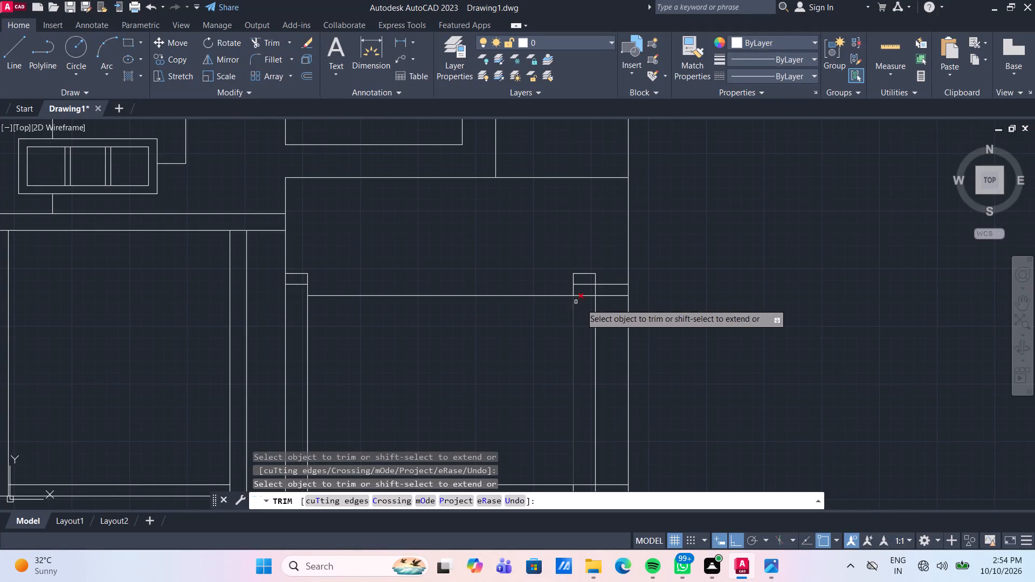
{"action": "left_click", "coordinate": [609, 286]}
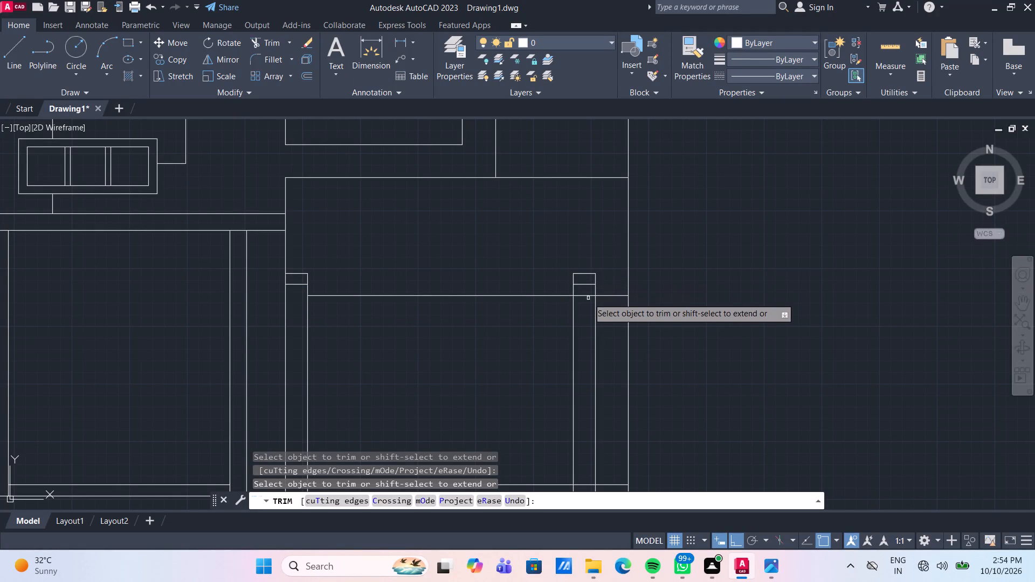
{"action": "left_click", "coordinate": [587, 296]}
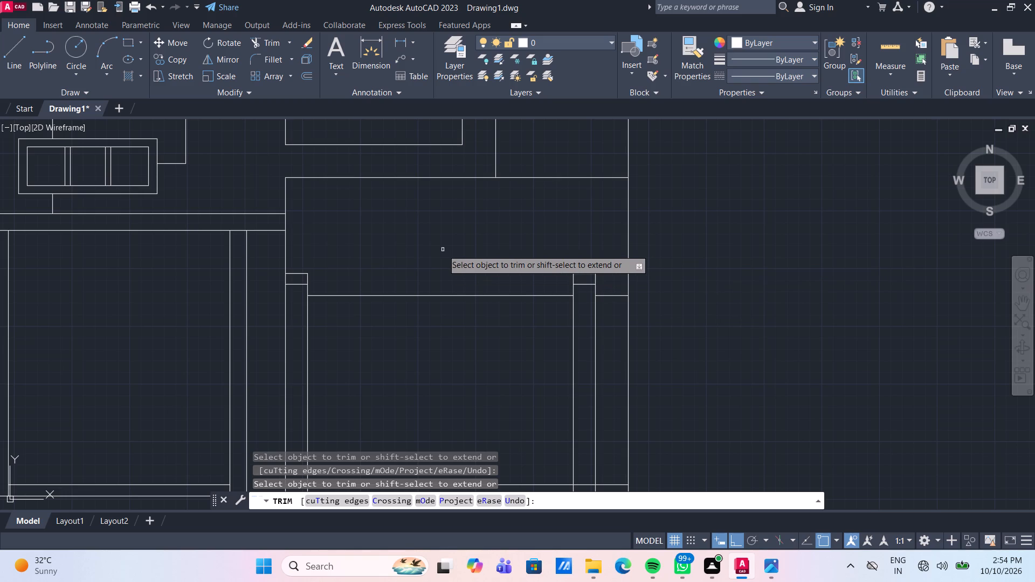
{"action": "key", "text": "Escape"}
Stretch the right end of the right pillar's top line 6" outward beyond the pillar.
{"action": "scroll", "coordinate": [545, 268], "scroll_direction": "up", "scroll_amount": 1}
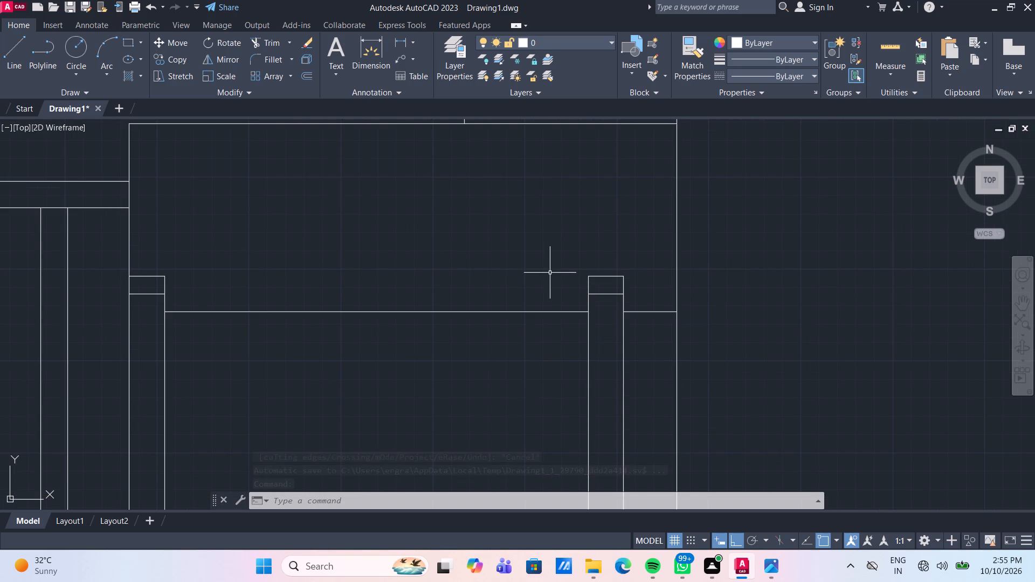
{"action": "left_click", "coordinate": [613, 277]}
{"action": "scroll", "coordinate": [621, 282], "scroll_direction": "up", "scroll_amount": 2}
{"action": "left_click", "coordinate": [623, 266]}
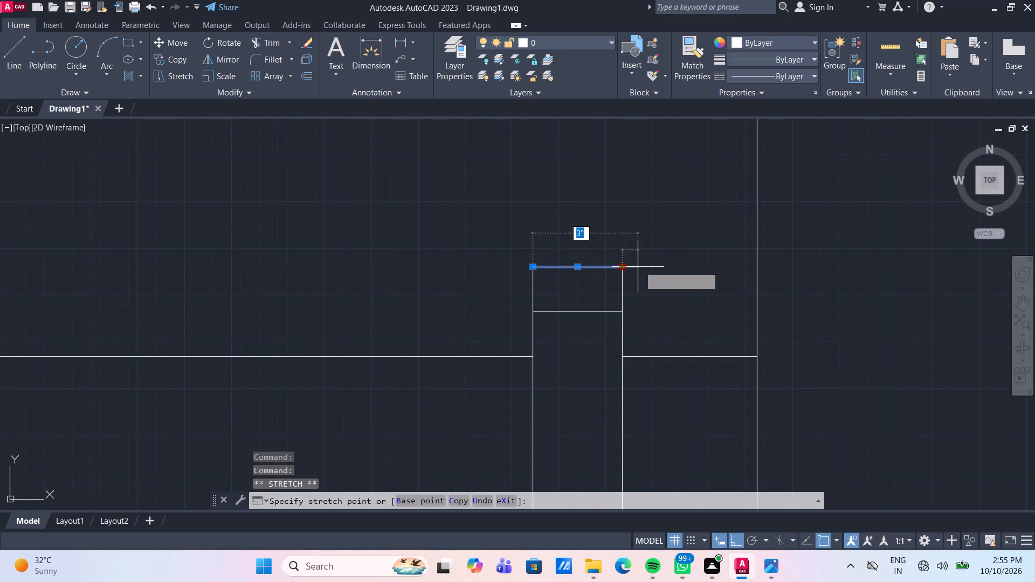
{"action": "type", "text": "6\""}
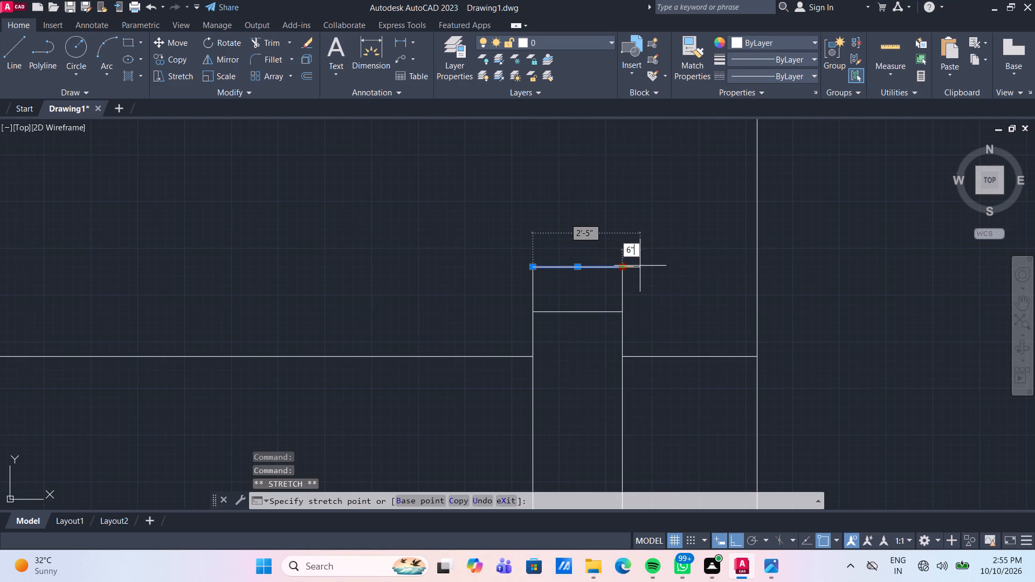
{"action": "key", "text": "Return"}
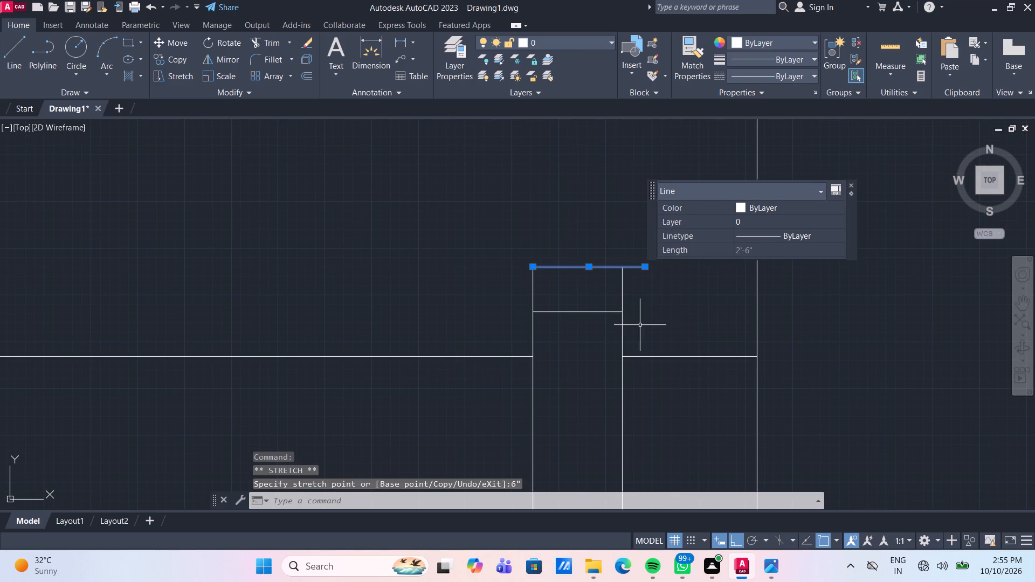
{"action": "scroll", "coordinate": [640, 325], "scroll_direction": "down", "scroll_amount": 3}
{"action": "scroll", "coordinate": [655, 336], "scroll_direction": "up", "scroll_amount": 2}
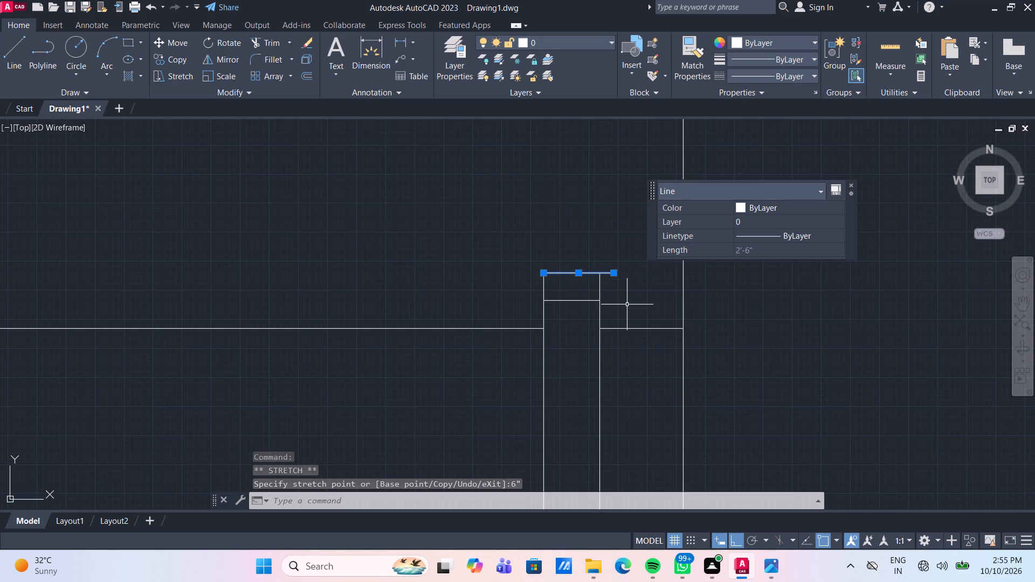
{"action": "key", "text": "Escape"}
Stretch the left end of the right pillar's top line 6" outward beyond the pillar.
{"action": "scroll", "coordinate": [627, 304], "scroll_direction": "down", "scroll_amount": 3}
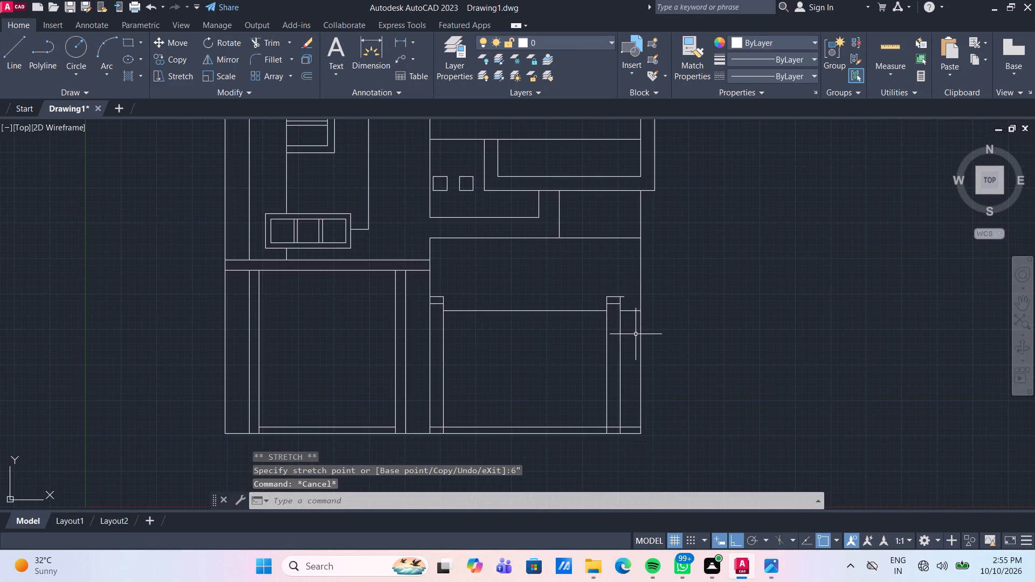
{"action": "scroll", "coordinate": [636, 334], "scroll_direction": "up", "scroll_amount": 2}
{"action": "scroll", "coordinate": [604, 274], "scroll_direction": "up", "scroll_amount": 1}
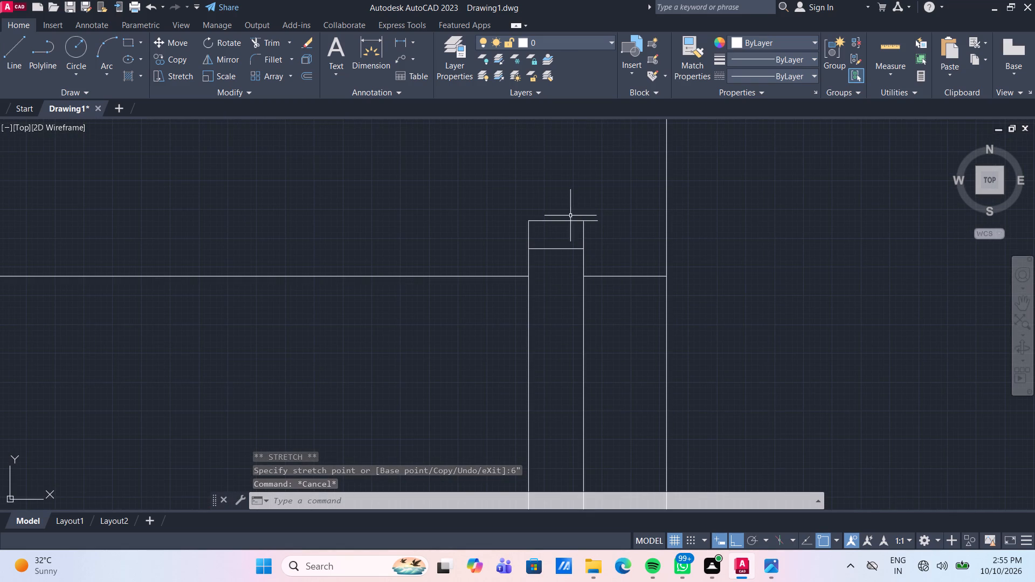
{"action": "left_click", "coordinate": [567, 221]}
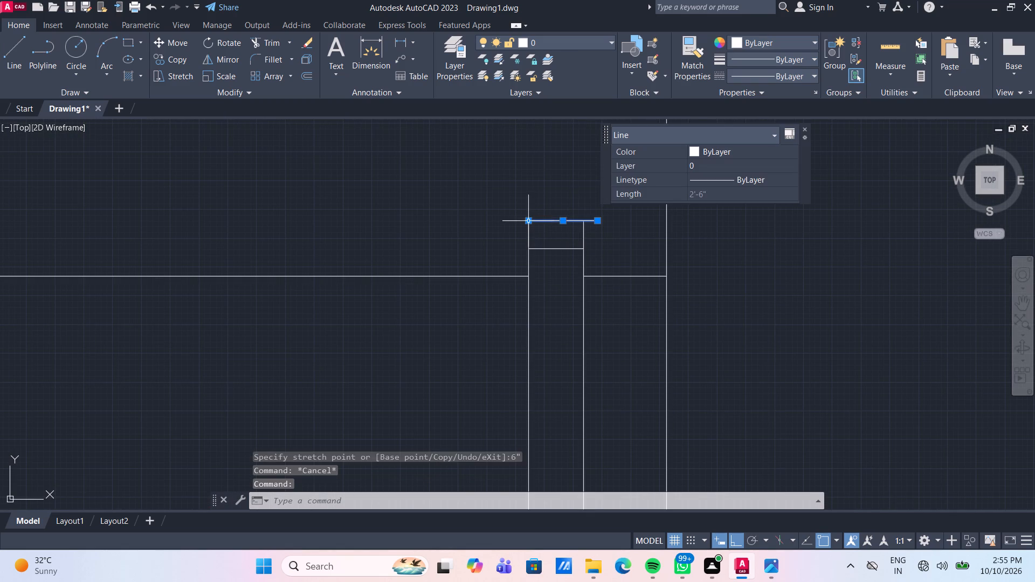
{"action": "left_click", "coordinate": [529, 221]}
{"action": "type", "text": "6\""}
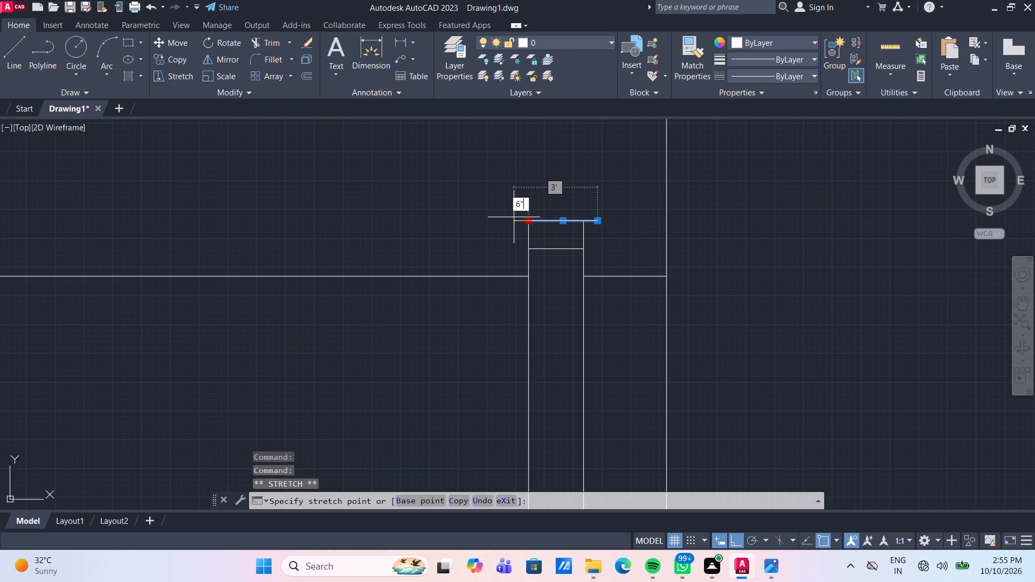
{"action": "key", "text": "Return"}
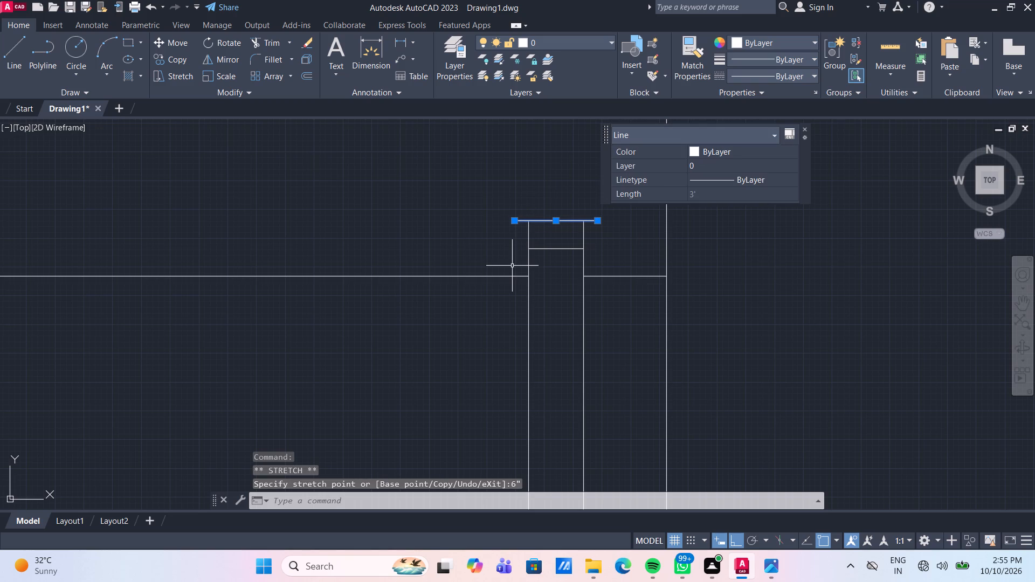
{"action": "key", "text": "Escape"}
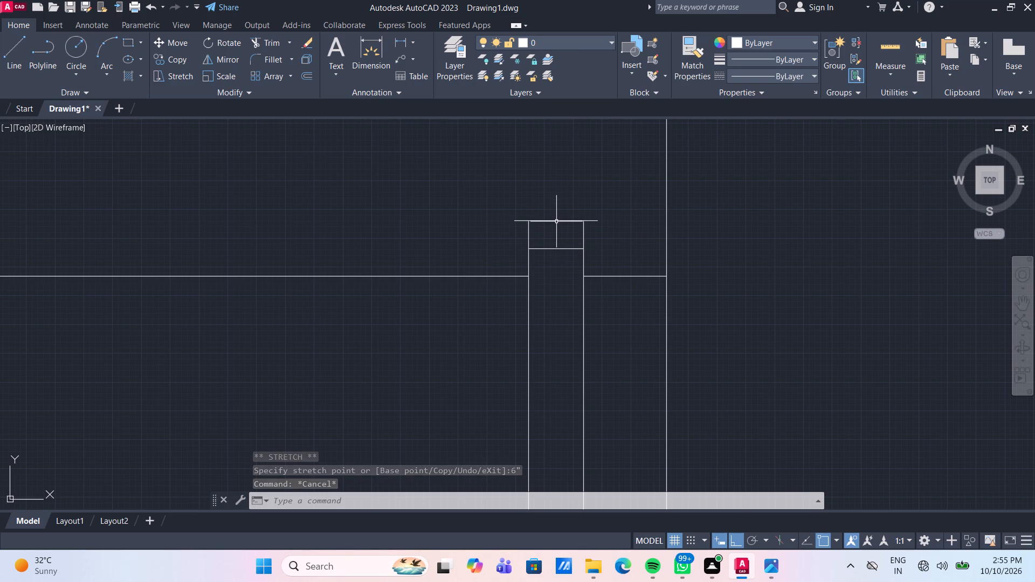
Stretch both ends of the horizontal line just below the right pillar's top line 6" outward beyond the pillar.
{"action": "left_click", "coordinate": [561, 250]}
{"action": "left_click", "coordinate": [530, 252]}
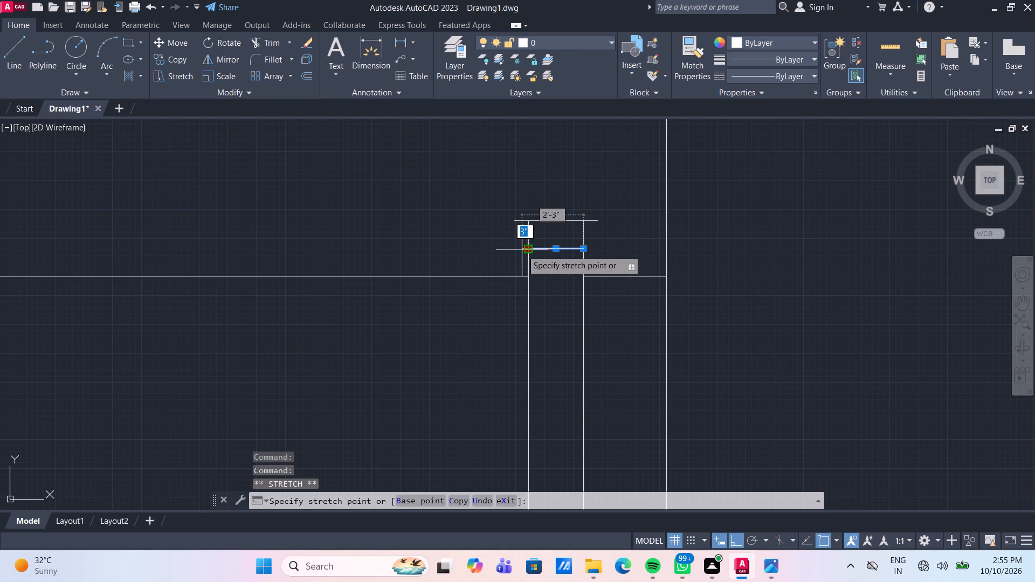
{"action": "type", "text": "6\""}
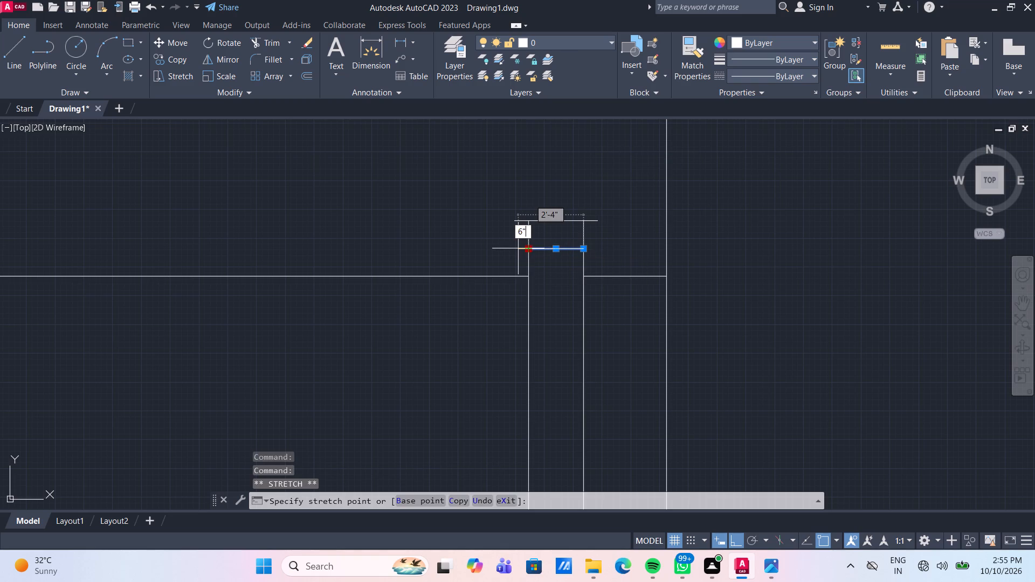
{"action": "key", "text": "Return"}
{"action": "left_click", "coordinate": [584, 250]}
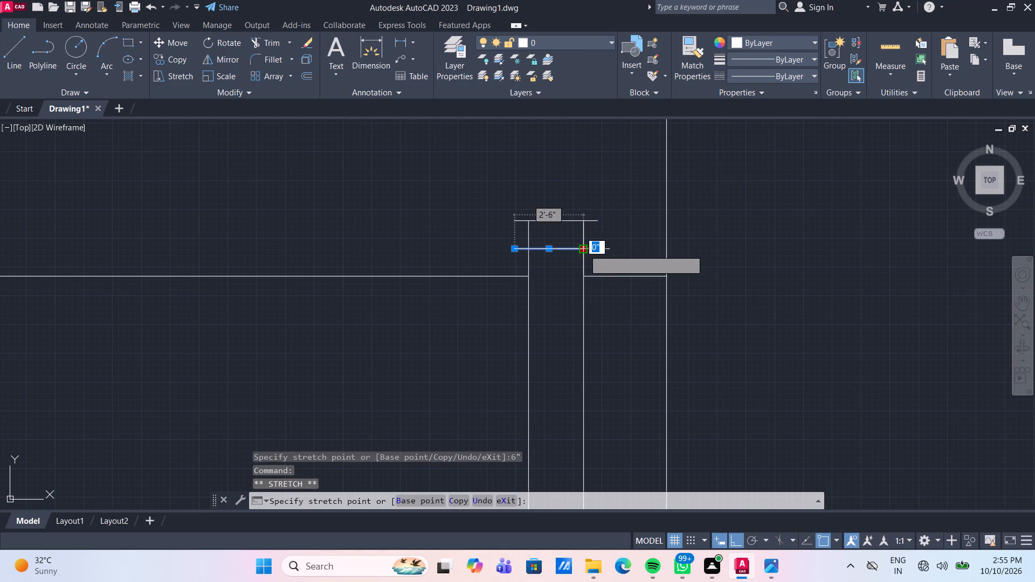
{"action": "type", "text": "6\""}
{"action": "key", "text": "Return"}
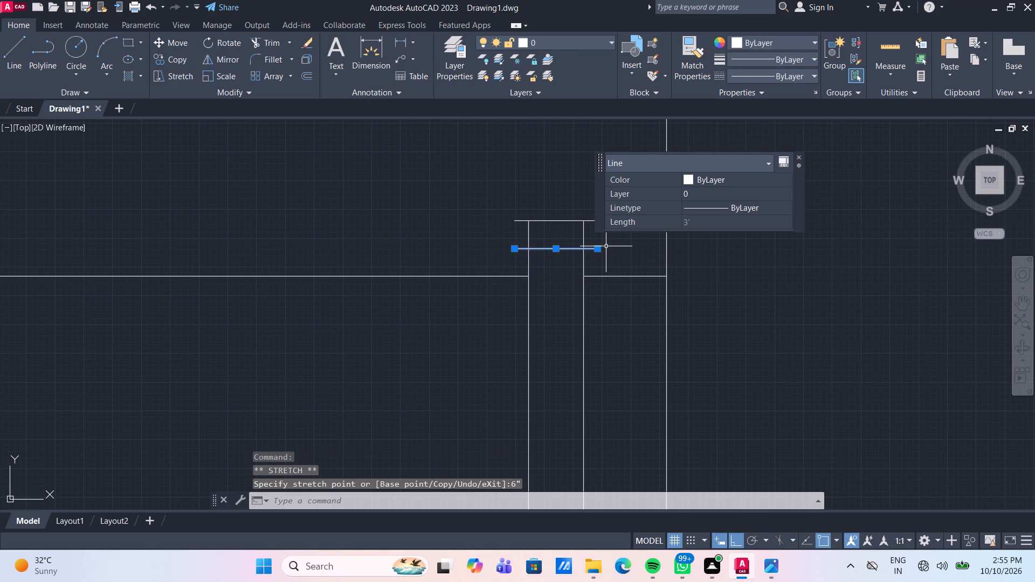
{"action": "key", "text": "Escape"}
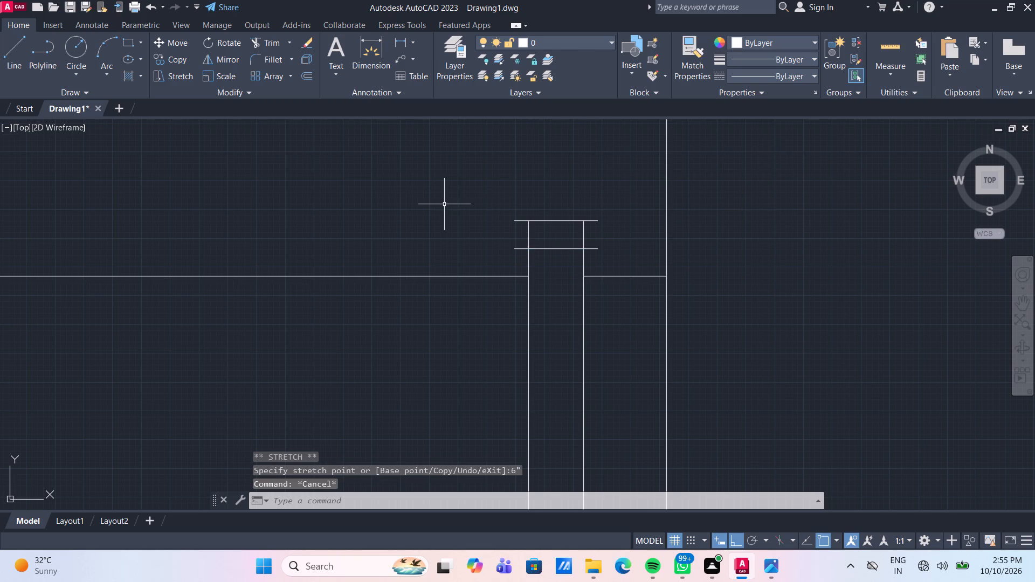
Draw vertical lines closing both ends of the right pillar's cap between its two overhanging horizontal lines.
{"action": "type", "text": "l"}
{"action": "key", "text": "space"}
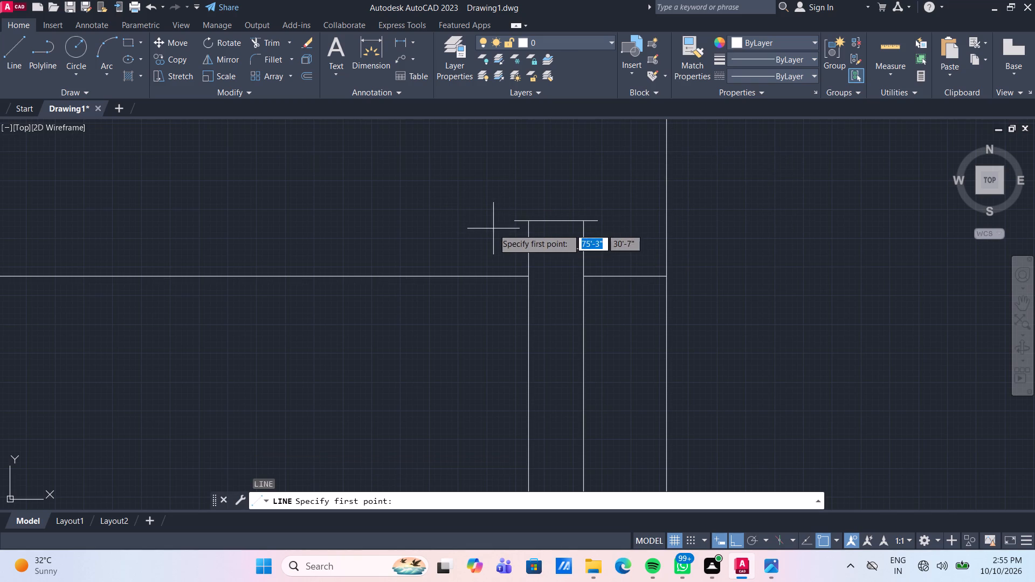
{"action": "left_click", "coordinate": [514, 220]}
{"action": "left_click", "coordinate": [514, 246]}
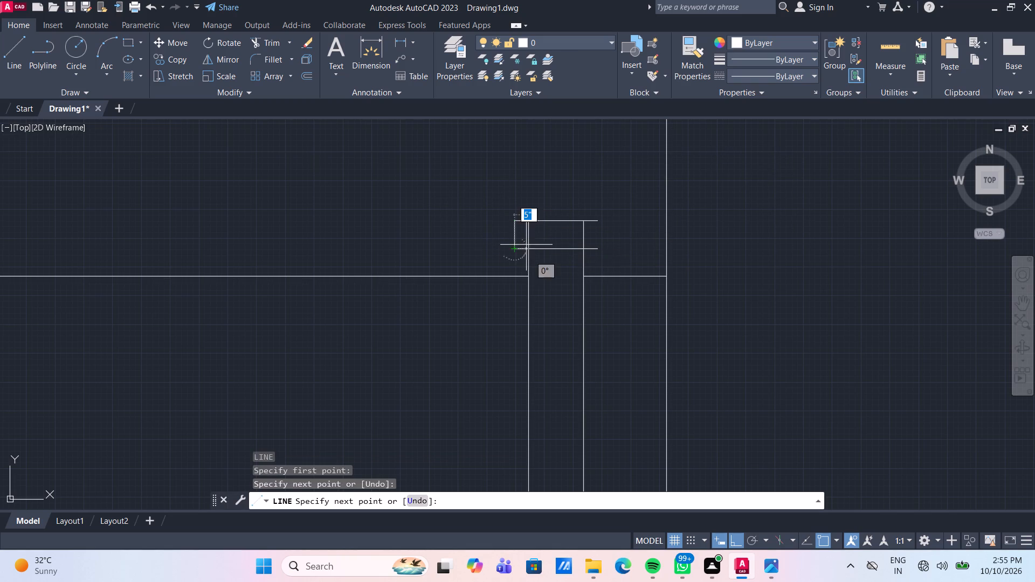
{"action": "left_click", "coordinate": [598, 223]}
{"action": "left_click", "coordinate": [598, 248]}
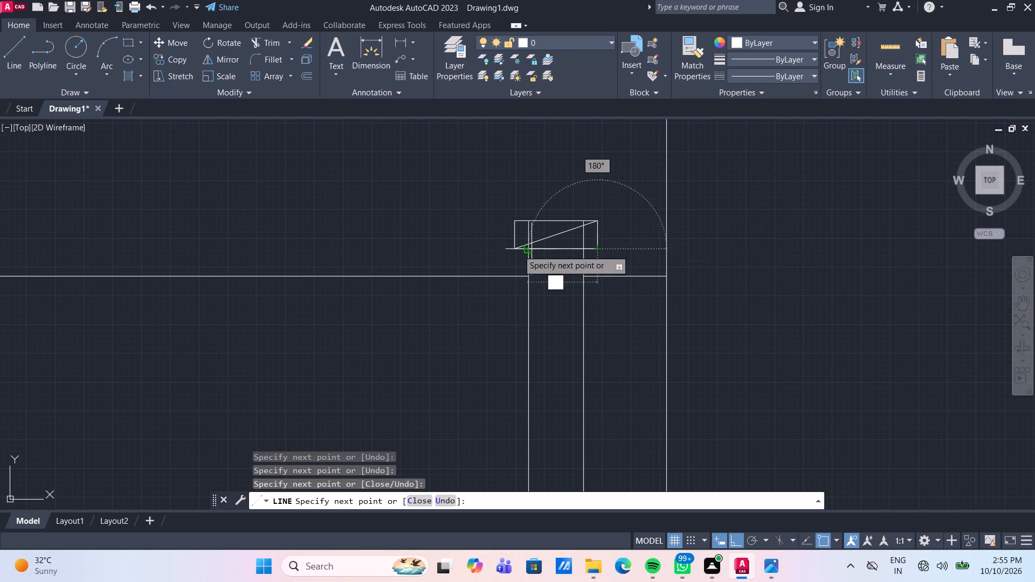
{"action": "key", "text": "Escape"}
Trim the stray diagonal line and the pillar's vertical lines out of the right pillar's cap.
{"action": "type", "text": "tr"}
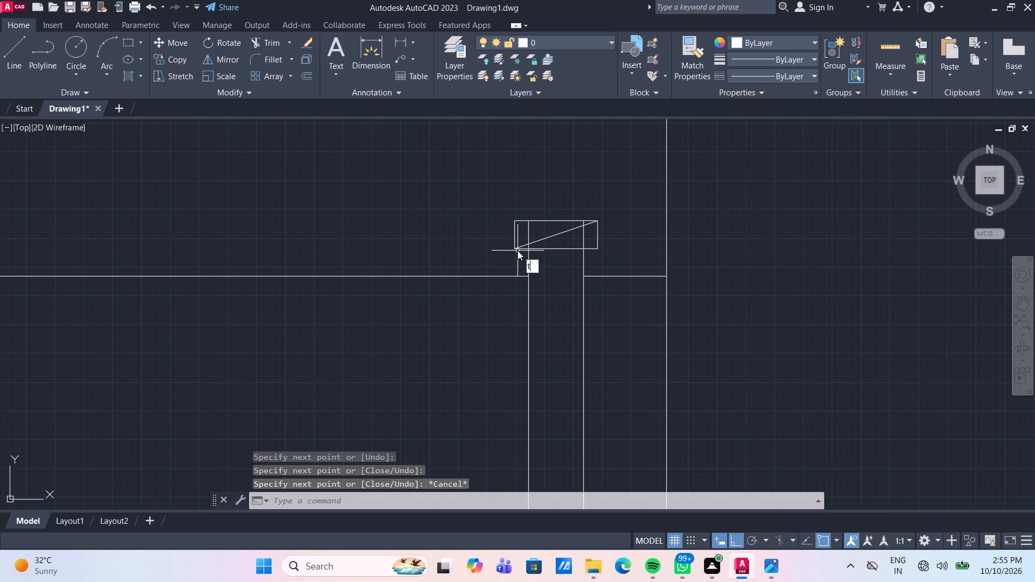
{"action": "key", "text": "space"}
{"action": "left_click", "coordinate": [533, 244]}
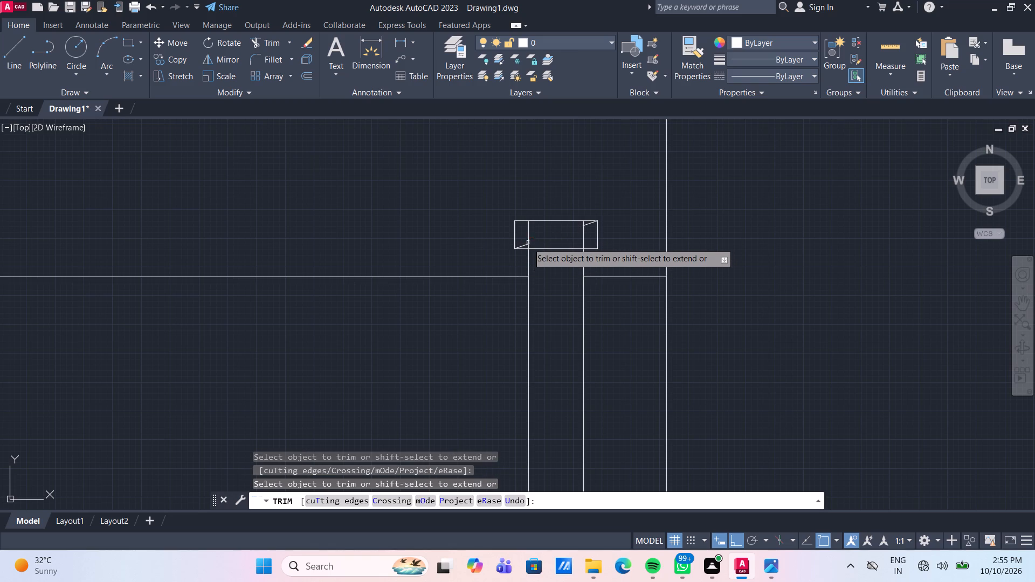
{"action": "left_click", "coordinate": [527, 243]}
{"action": "left_click", "coordinate": [526, 237]}
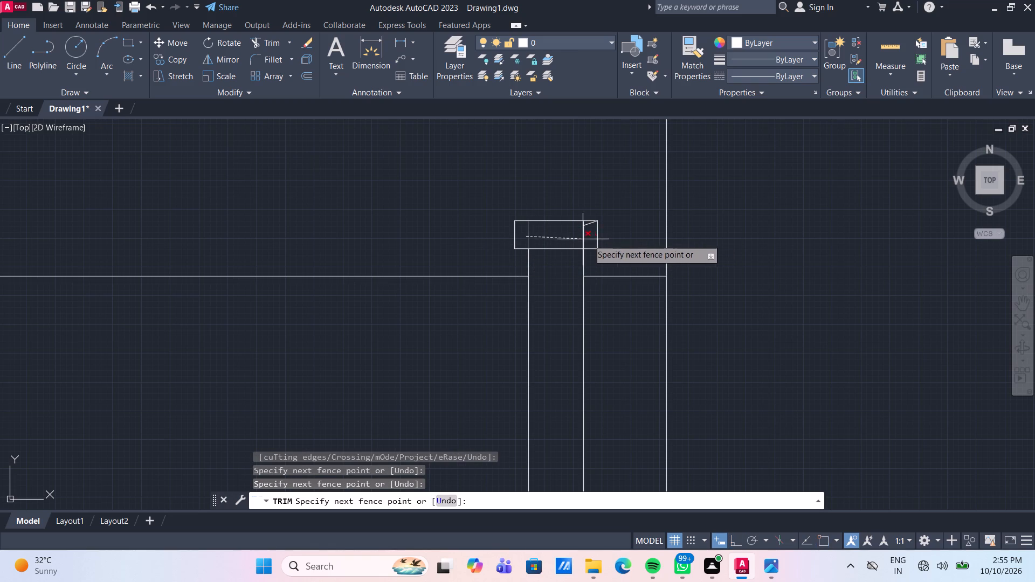
{"action": "left_click", "coordinate": [590, 239]}
{"action": "left_click", "coordinate": [587, 225]}
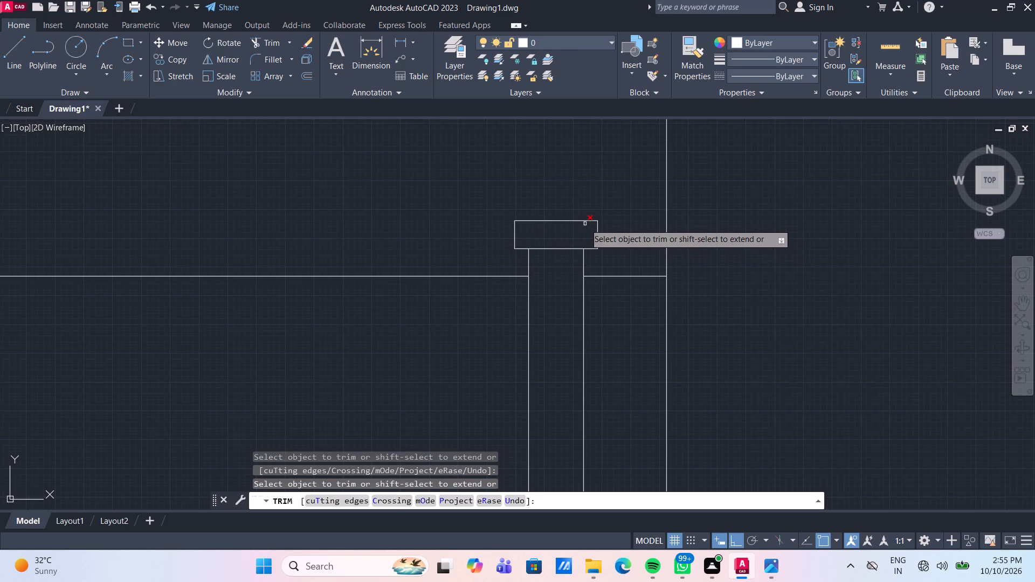
{"action": "left_click", "coordinate": [583, 224]}
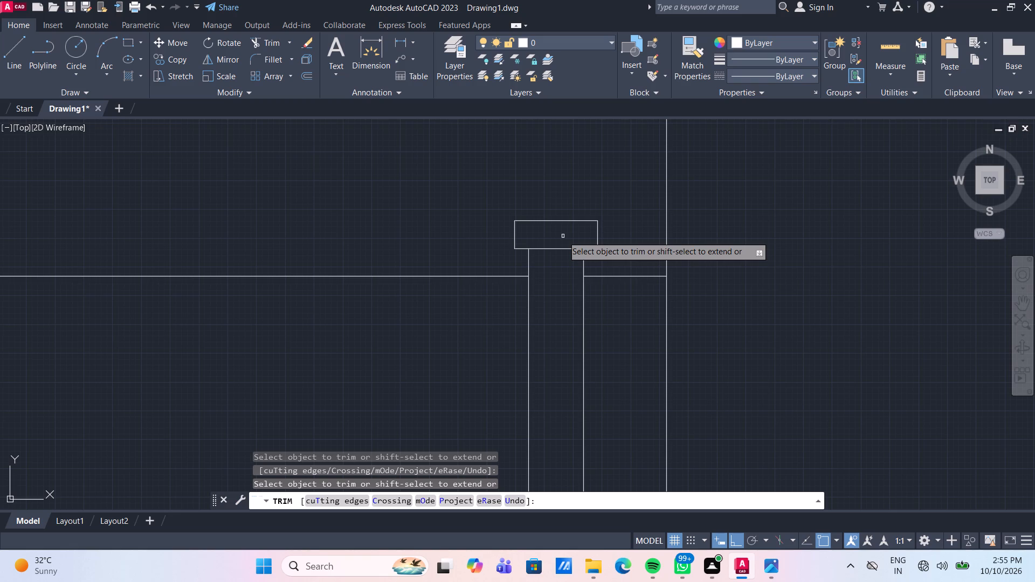
{"action": "scroll", "coordinate": [563, 236], "scroll_direction": "down", "scroll_amount": 3}
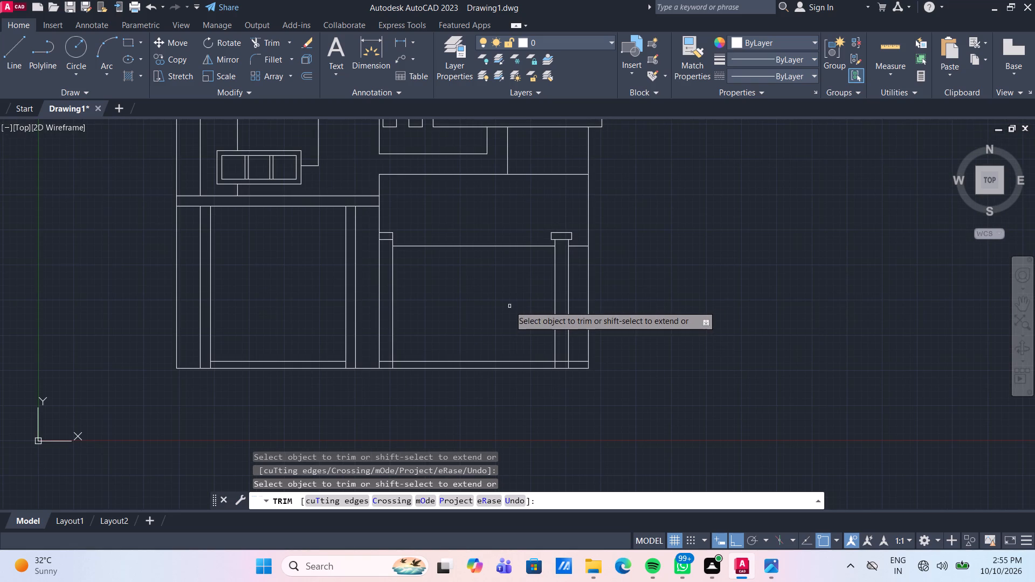
{"action": "scroll", "coordinate": [396, 247], "scroll_direction": "up", "scroll_amount": 2}
{"action": "middle_click_drag", "start_coordinate": [432, 216], "coordinate": [489, 212]}
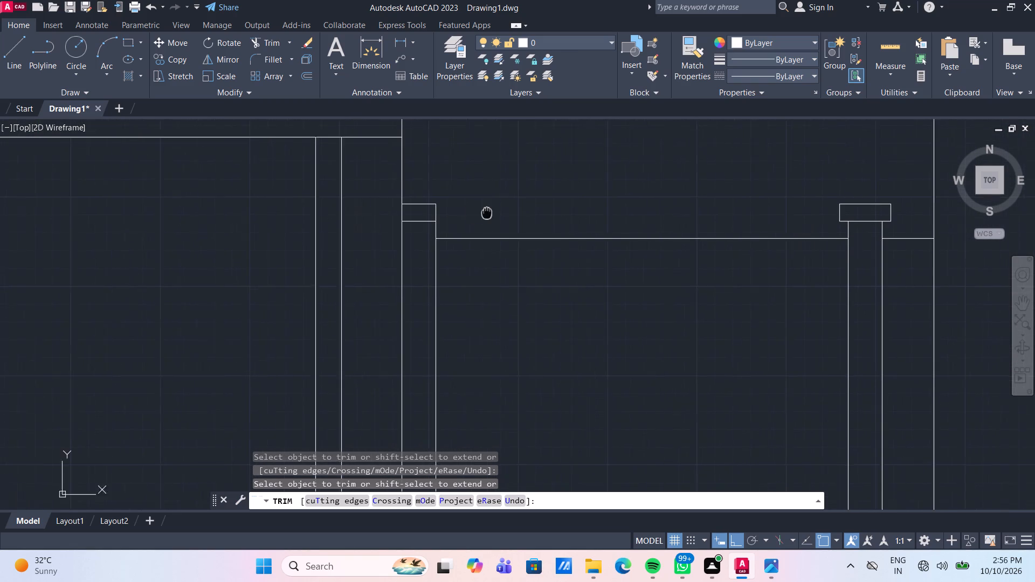
{"action": "middle_click_drag", "start_coordinate": [489, 212], "coordinate": [491, 220]}
{"action": "key", "text": "Escape"}
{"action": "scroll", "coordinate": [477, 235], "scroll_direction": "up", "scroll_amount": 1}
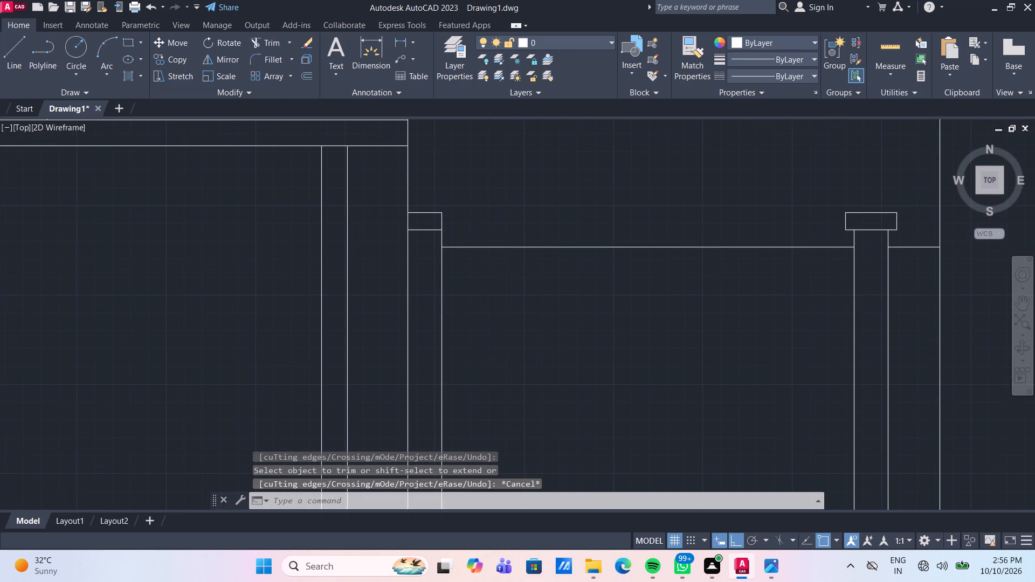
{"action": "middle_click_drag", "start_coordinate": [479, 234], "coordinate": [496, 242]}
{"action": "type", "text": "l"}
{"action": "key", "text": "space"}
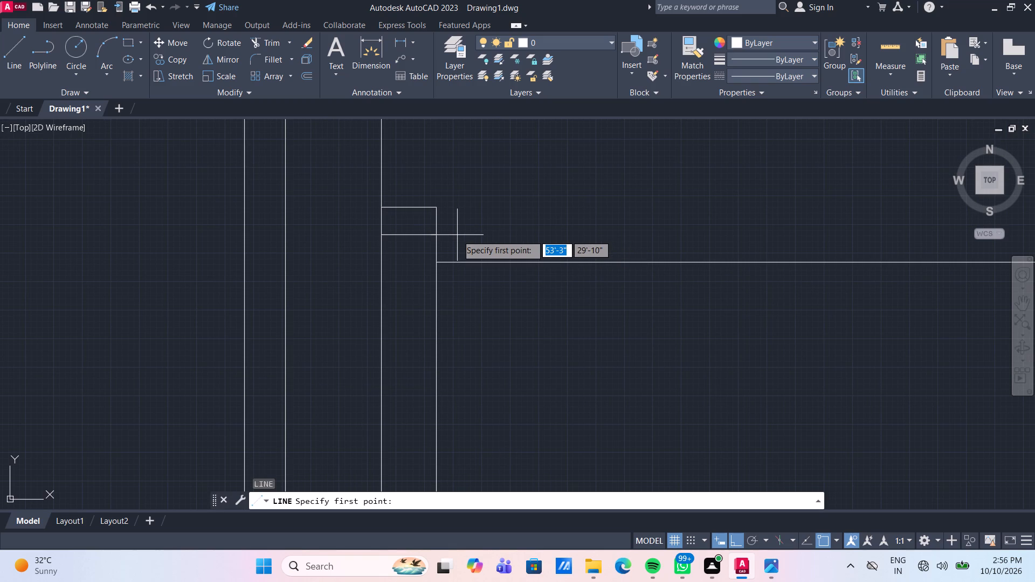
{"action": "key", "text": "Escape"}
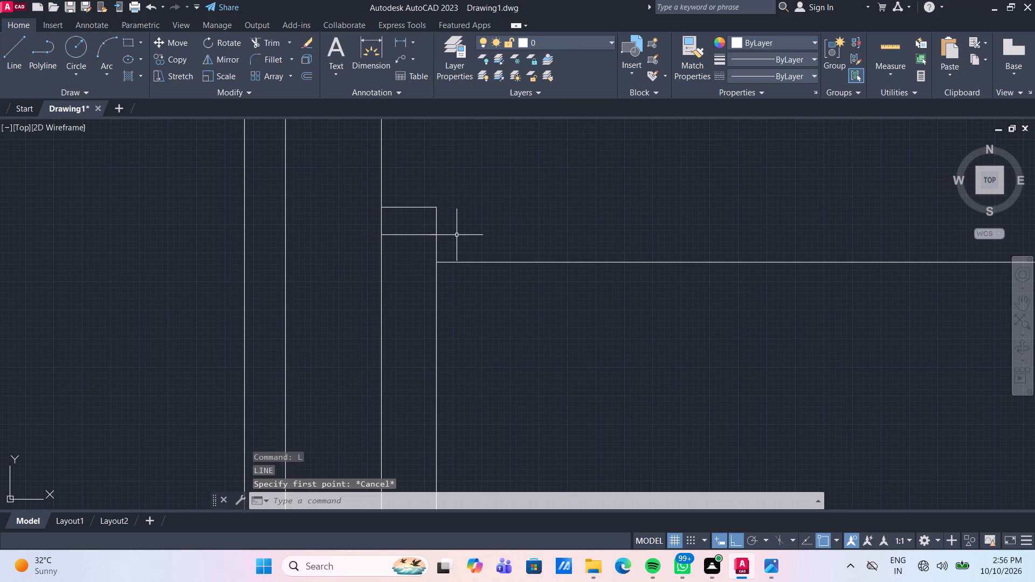
Stretch both ends of the horizontal line just below the left pillar's top line 6" outward beyond the pillar.
{"action": "left_click", "coordinate": [414, 235]}
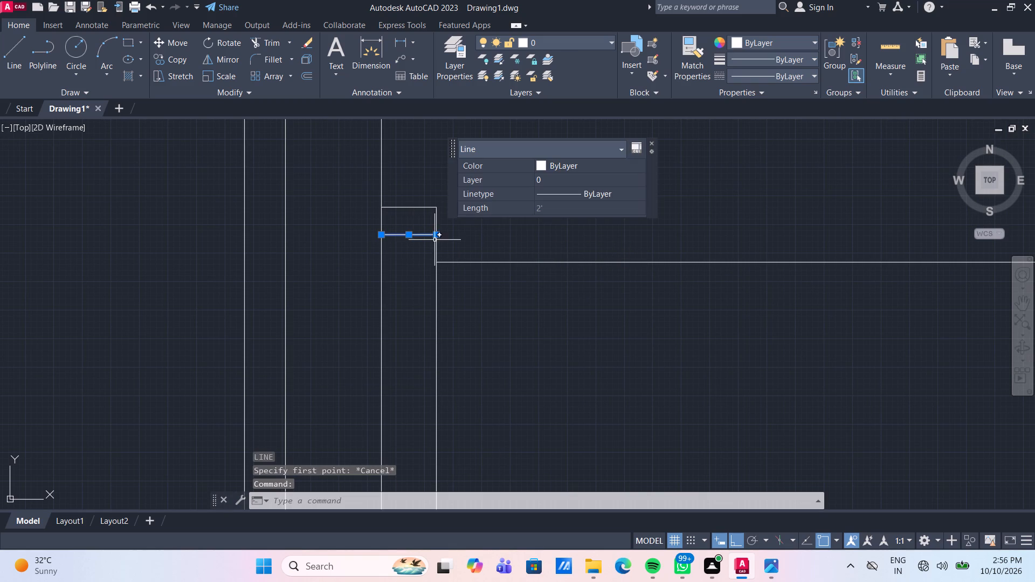
{"action": "left_click", "coordinate": [437, 236]}
{"action": "type", "text": "6\""}
{"action": "key", "text": "Return"}
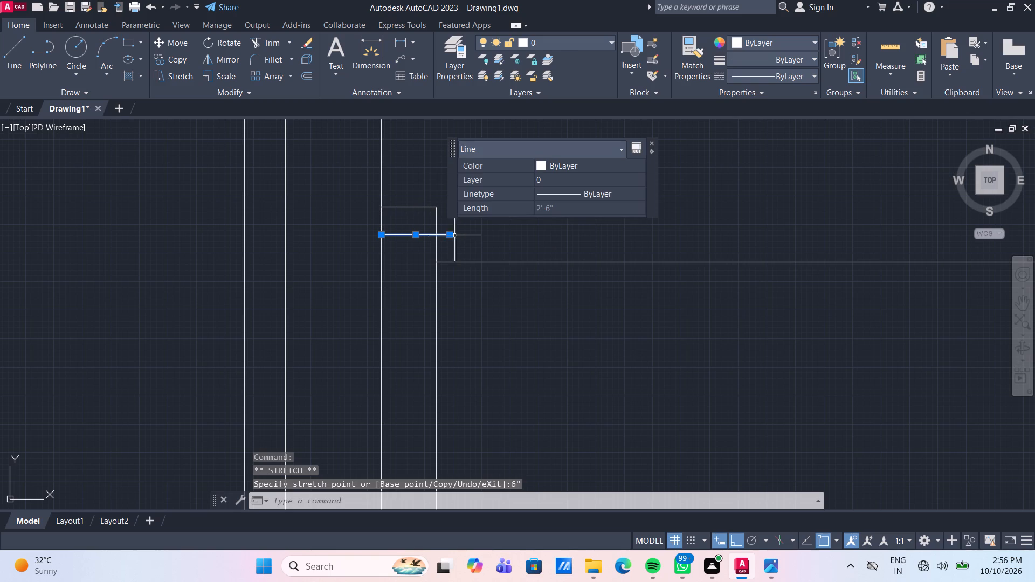
{"action": "left_click", "coordinate": [383, 235]}
{"action": "type", "text": "6\""}
{"action": "key", "text": "Return"}
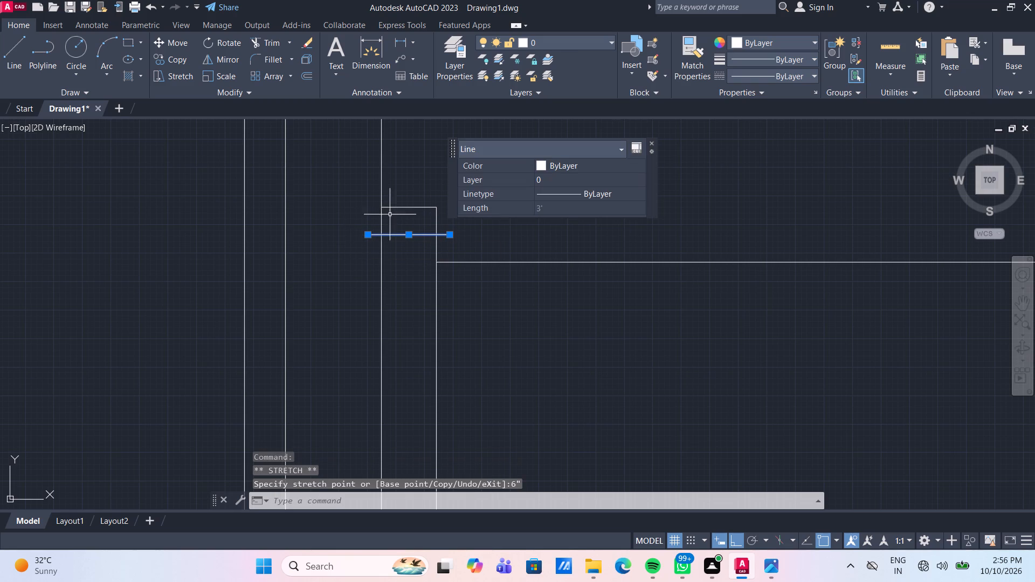
Stretch both ends of the left pillar's top line 6" outward beyond the pillar.
{"action": "left_click", "coordinate": [399, 208]}
{"action": "left_click", "coordinate": [381, 208]}
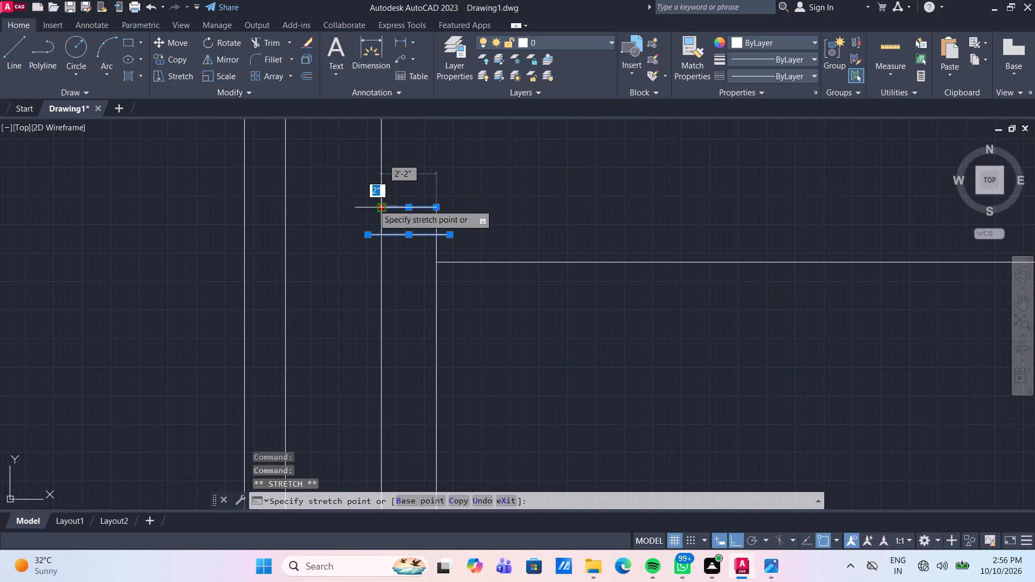
{"action": "type", "text": "6\""}
{"action": "key", "text": "Return"}
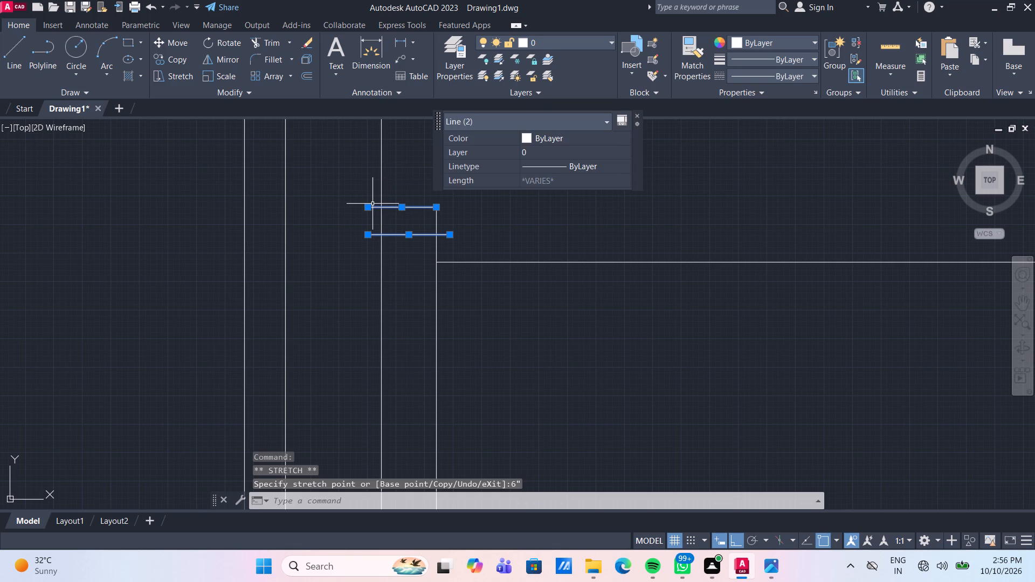
{"action": "left_click", "coordinate": [434, 209]}
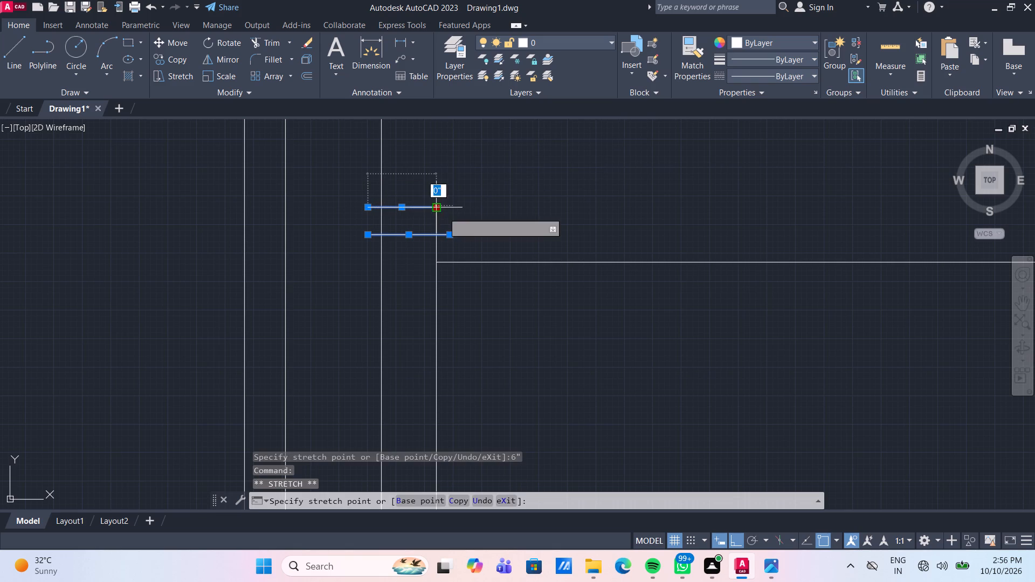
{"action": "type", "text": "6\""}
{"action": "key", "text": "Return"}
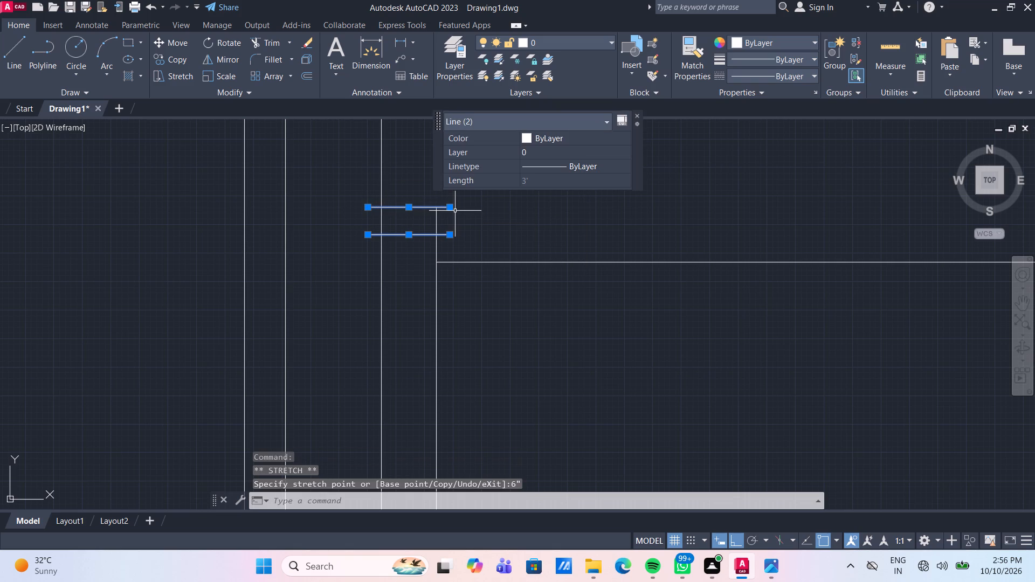
{"action": "key", "text": "Escape"}
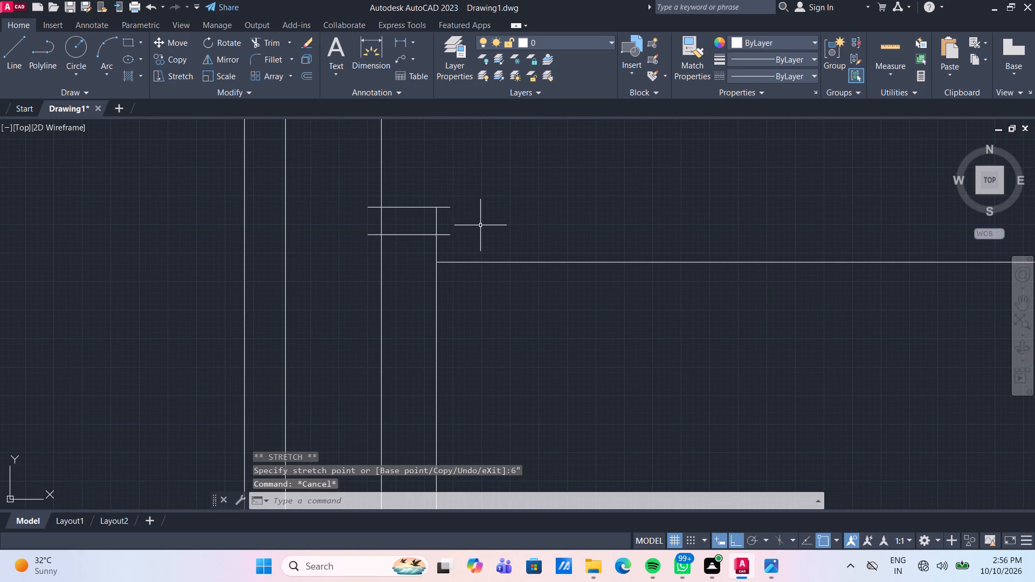
Draw vertical lines closing both ends of the left pillar's cap between its two overhanging horizontal lines.
{"action": "type", "text": "l"}
{"action": "key", "text": "space"}
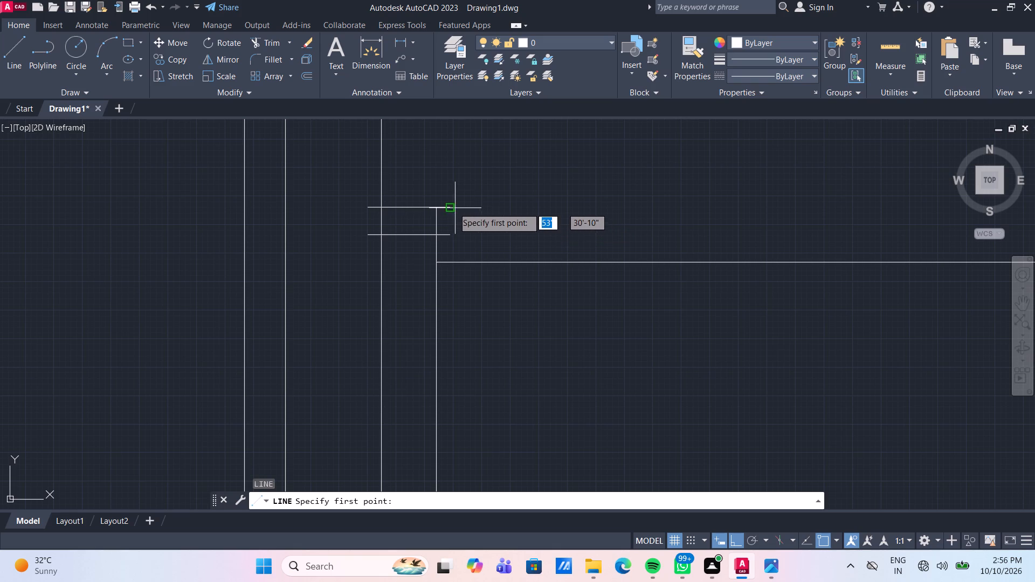
{"action": "left_click", "coordinate": [452, 207]}
{"action": "left_click", "coordinate": [451, 233]}
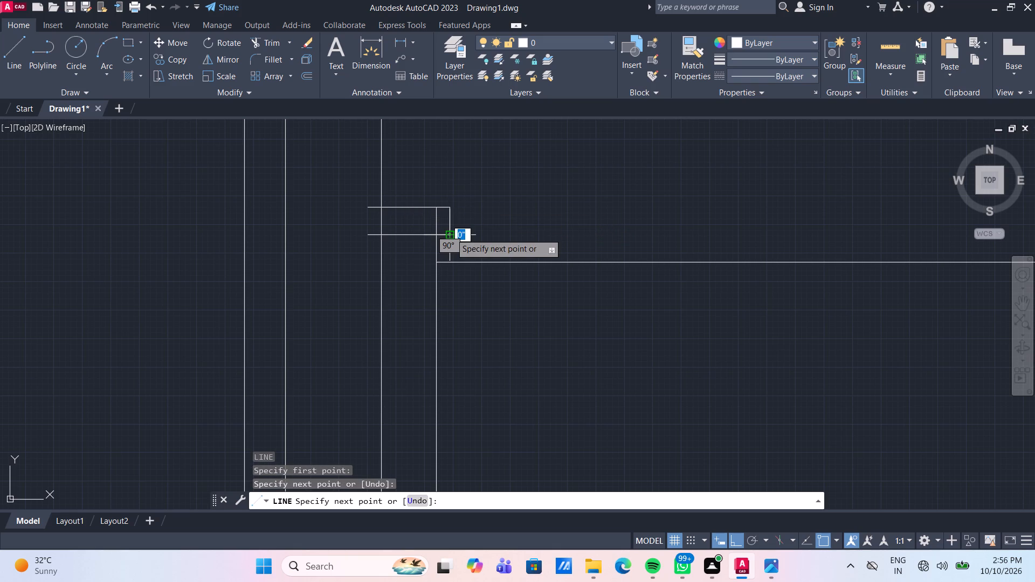
{"action": "key", "text": "Escape"}
{"action": "type", "text": "l"}
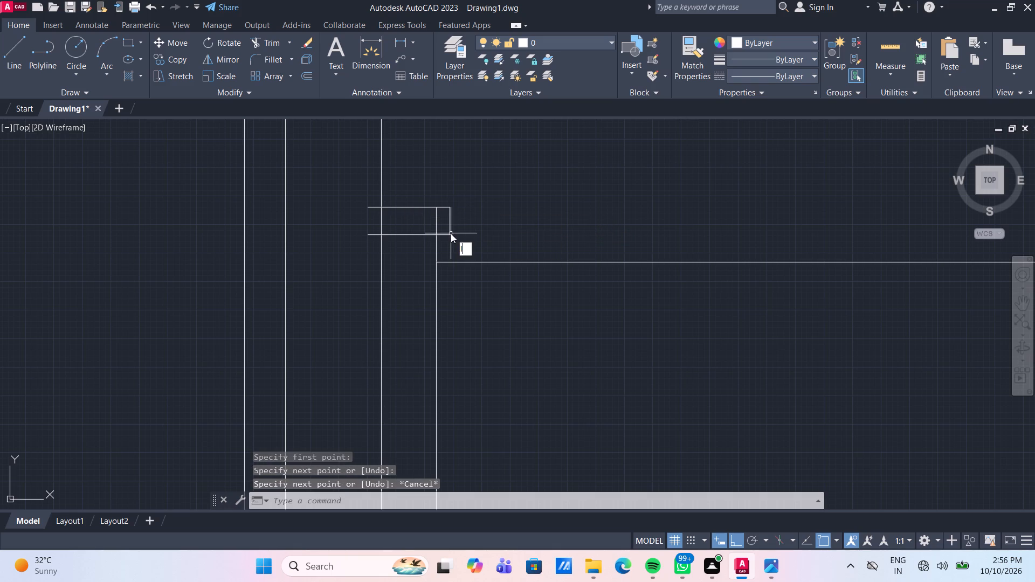
{"action": "key", "text": "space"}
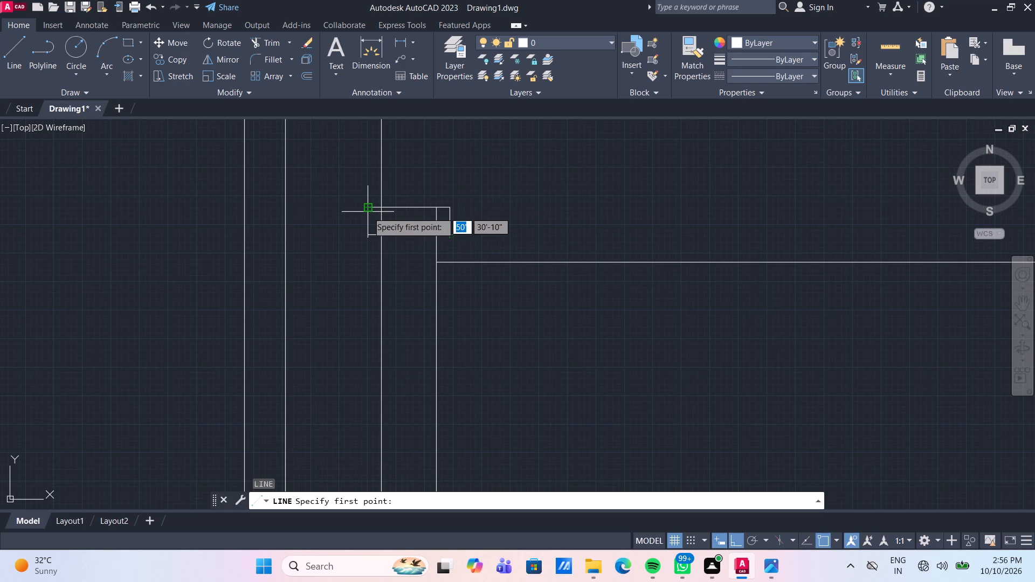
{"action": "left_click", "coordinate": [367, 205]}
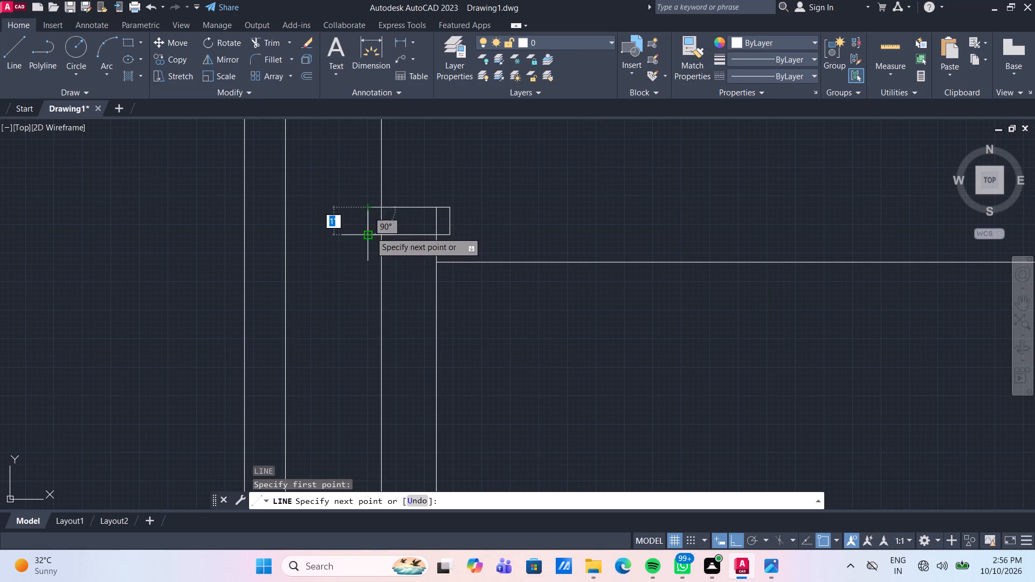
{"action": "left_click", "coordinate": [370, 232]}
{"action": "key", "text": "space"}
Trim the two vertical lines that cross the inside of the left pillar's cap.
{"action": "type", "text": "tr"}
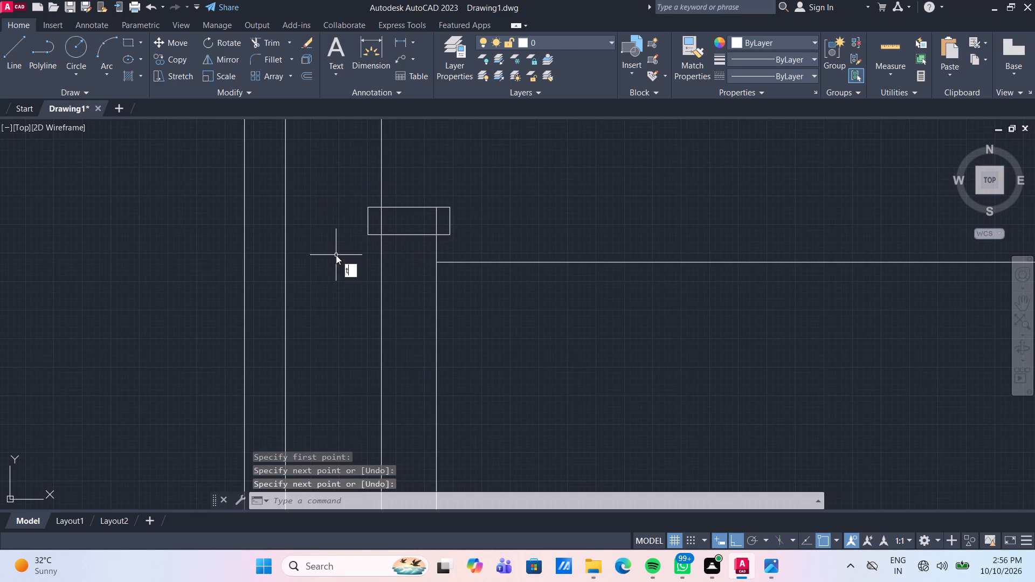
{"action": "key", "text": "space"}
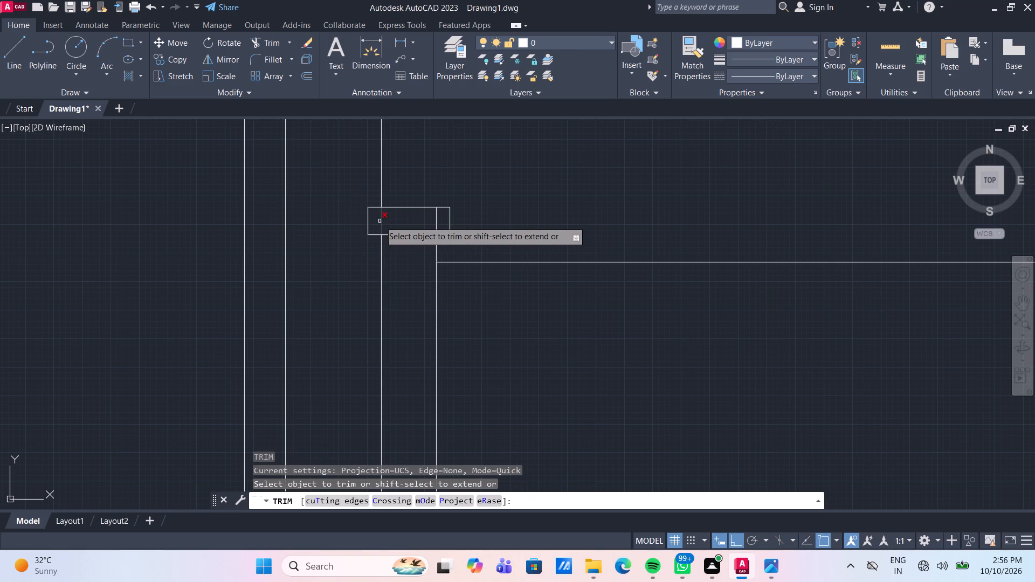
{"action": "left_click", "coordinate": [379, 221]}
{"action": "left_click", "coordinate": [435, 218]}
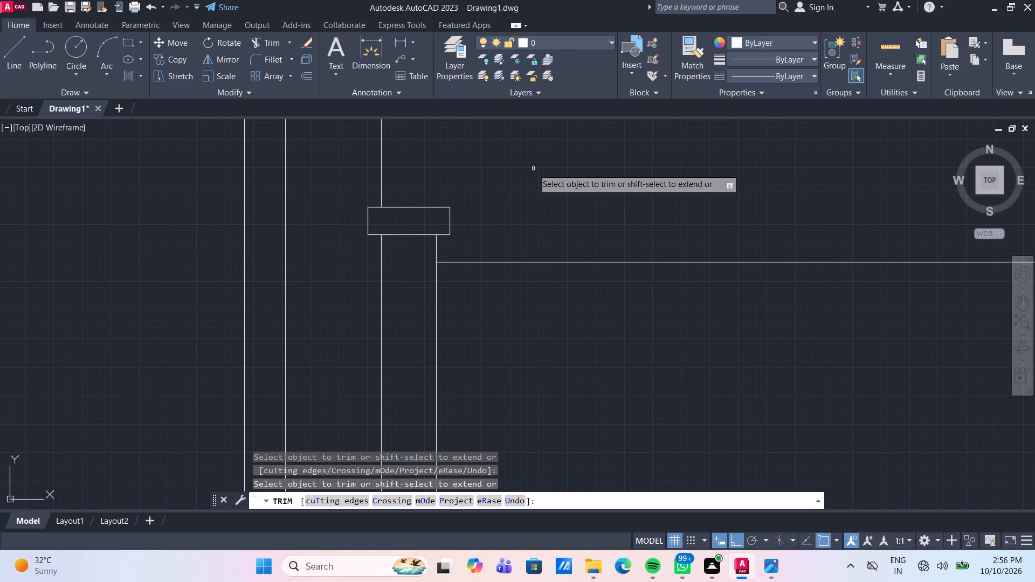
{"action": "key", "text": "Escape"}
Trim the line just above the base out of both capped pillars and the narrow strip outside the right pillar.
{"action": "scroll", "coordinate": [533, 169], "scroll_direction": "down", "scroll_amount": 3}
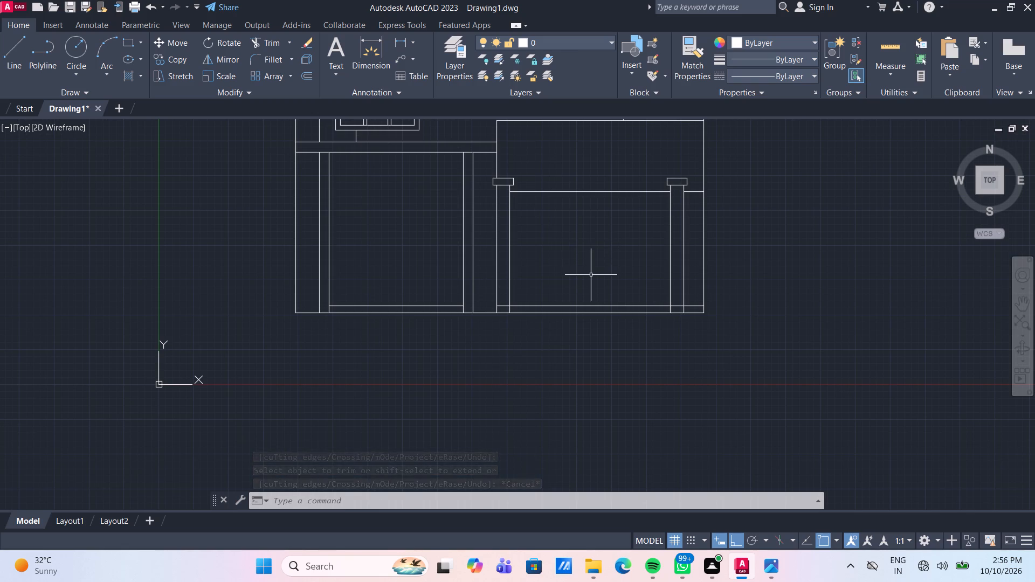
{"action": "middle_click_drag", "start_coordinate": [573, 290], "coordinate": [498, 267]}
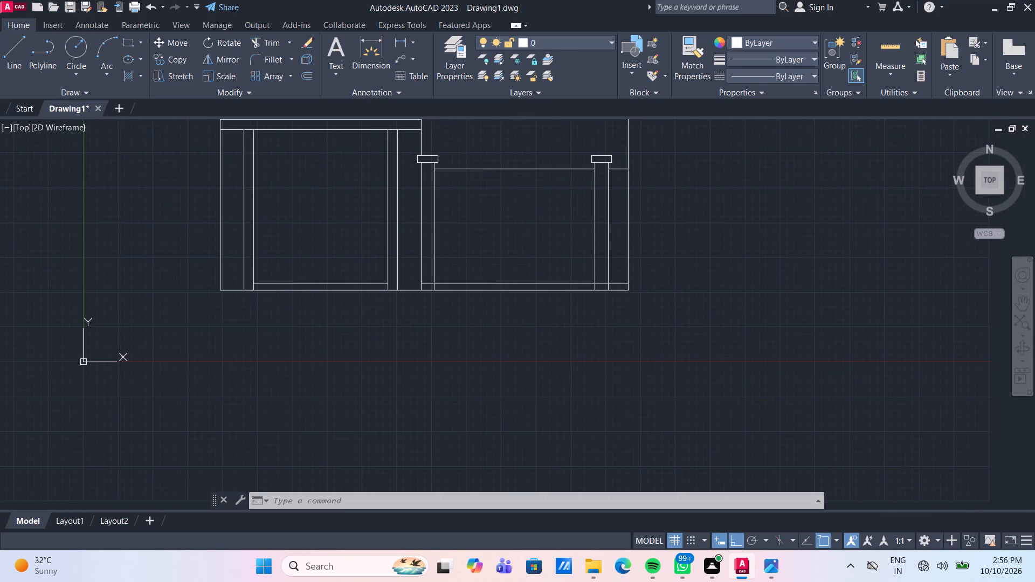
{"action": "scroll", "coordinate": [451, 300], "scroll_direction": "up", "scroll_amount": 1}
{"action": "type", "text": "tr"}
{"action": "key", "text": "space"}
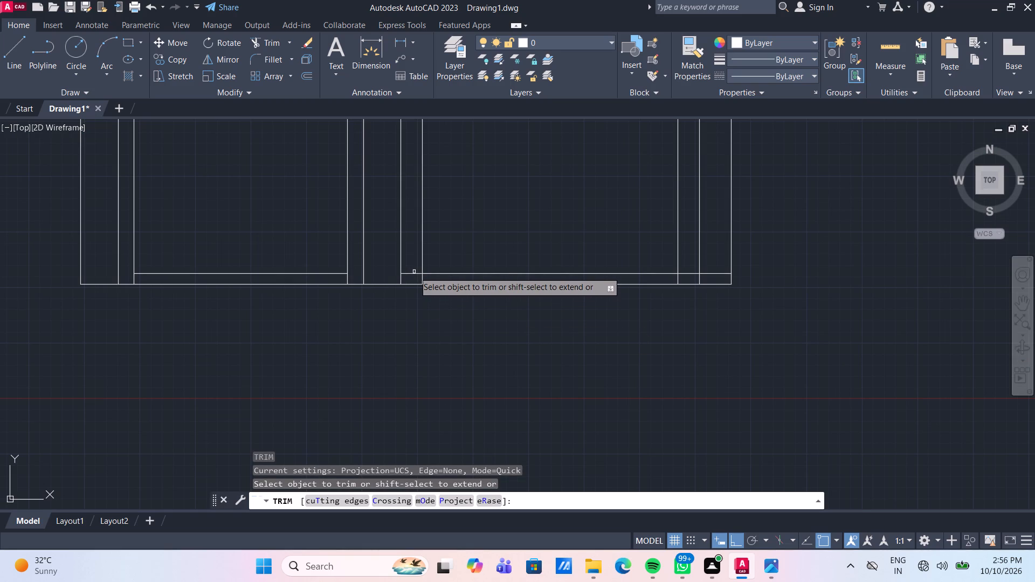
{"action": "left_click", "coordinate": [416, 273]}
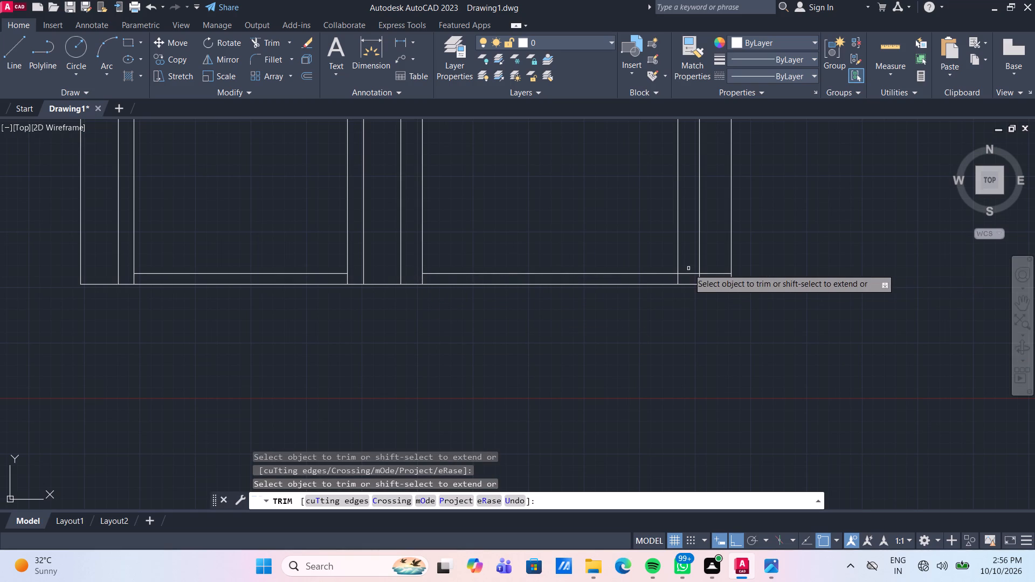
{"action": "left_click", "coordinate": [690, 274]}
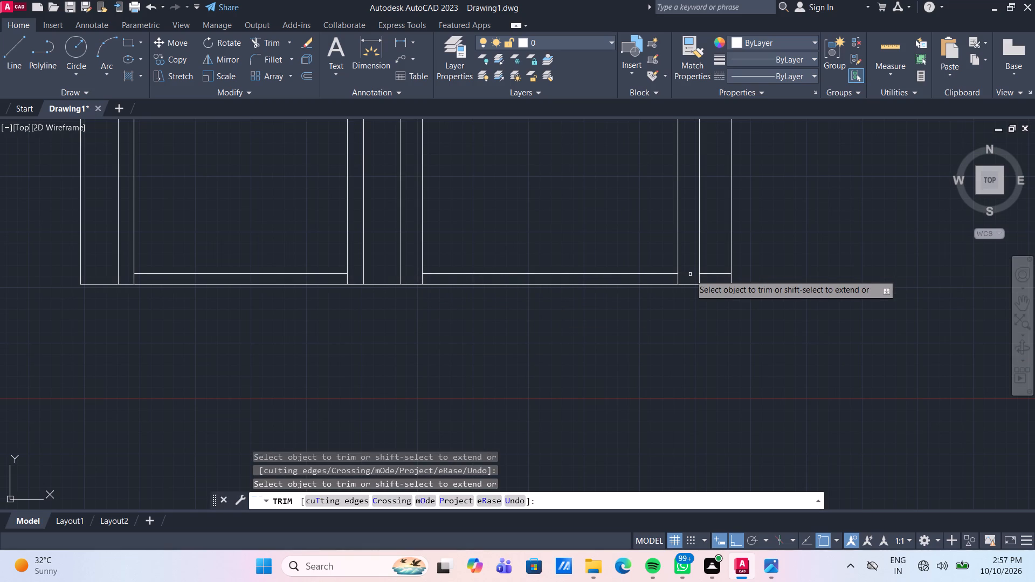
{"action": "left_click", "coordinate": [717, 272]}
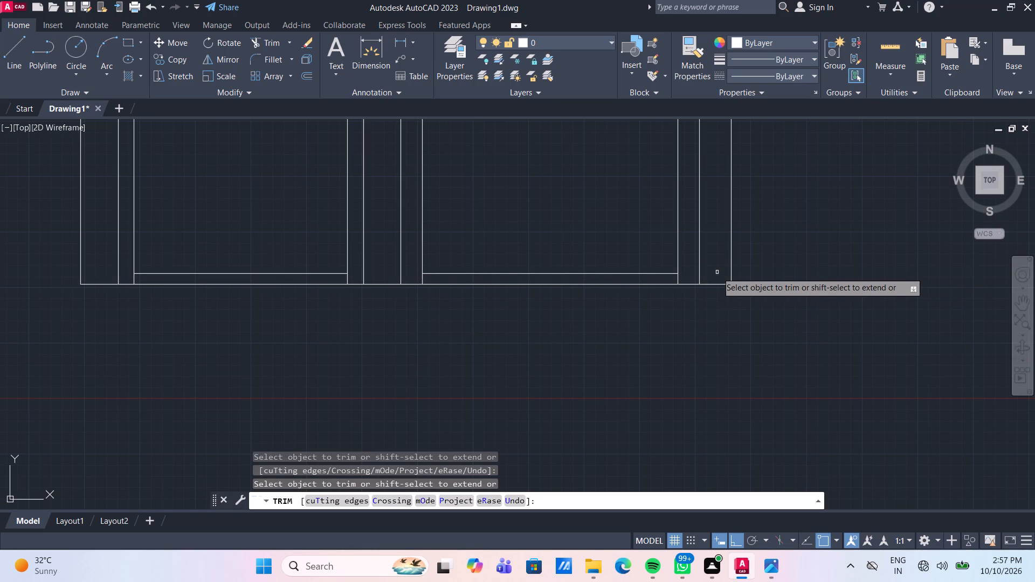
Offset the line just above the base between the two capped pillars 8" upward.
{"action": "scroll", "coordinate": [692, 325], "scroll_direction": "down", "scroll_amount": 1}
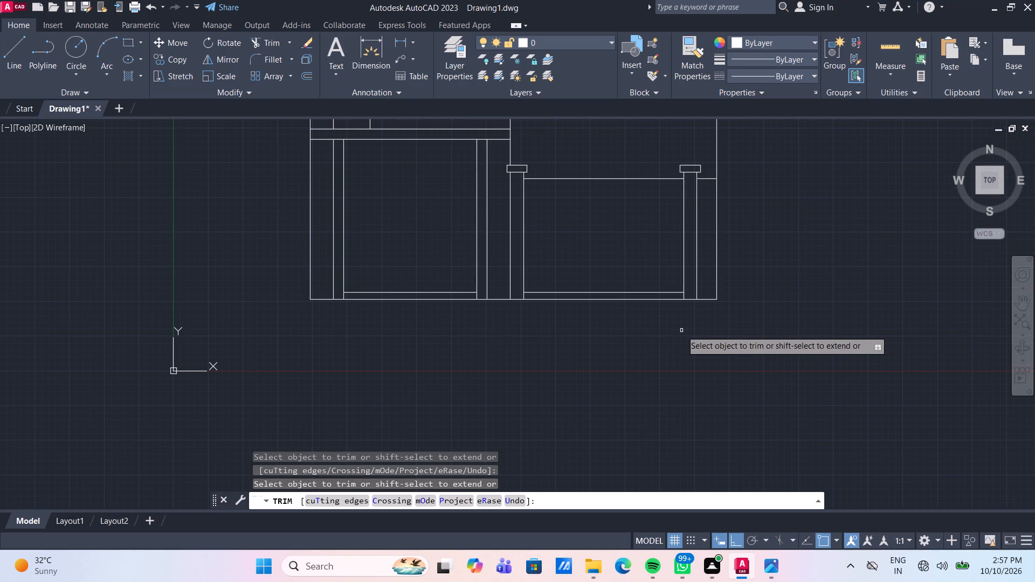
{"action": "middle_click_drag", "start_coordinate": [681, 330], "coordinate": [631, 336]}
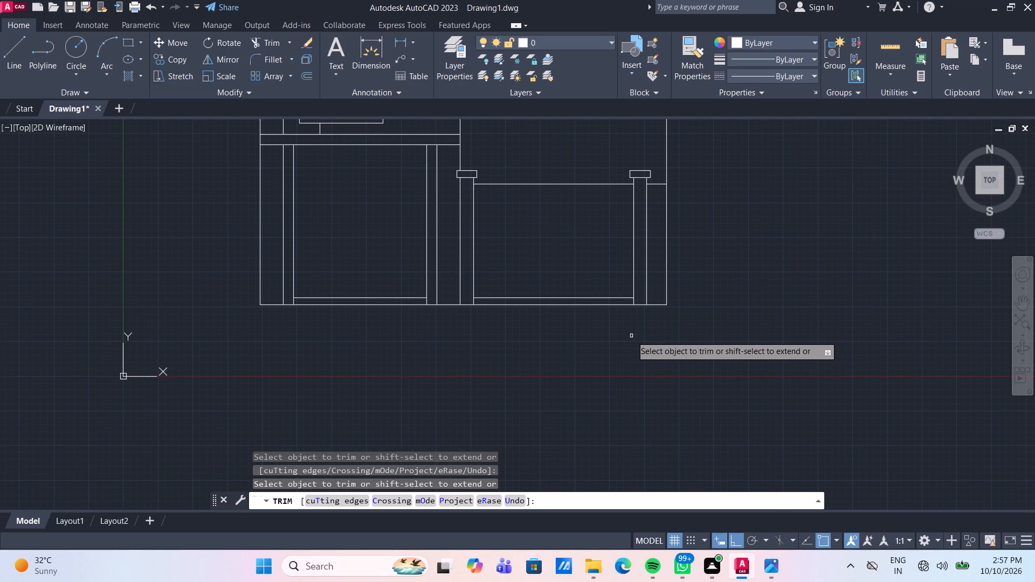
{"action": "key", "text": "Escape"}
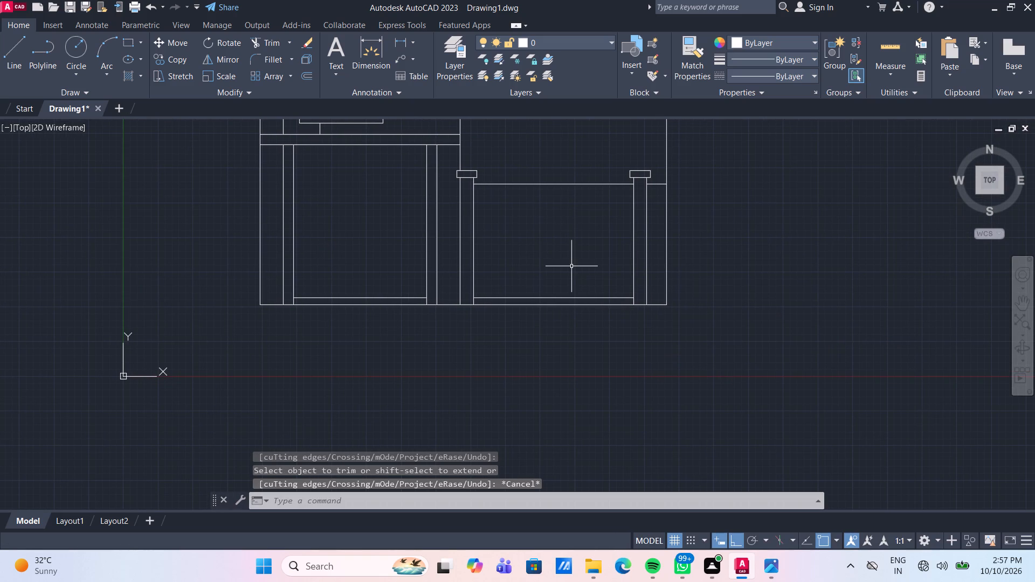
{"action": "type", "text": "o"}
{"action": "key", "text": "space"}
{"action": "key", "text": "space"}
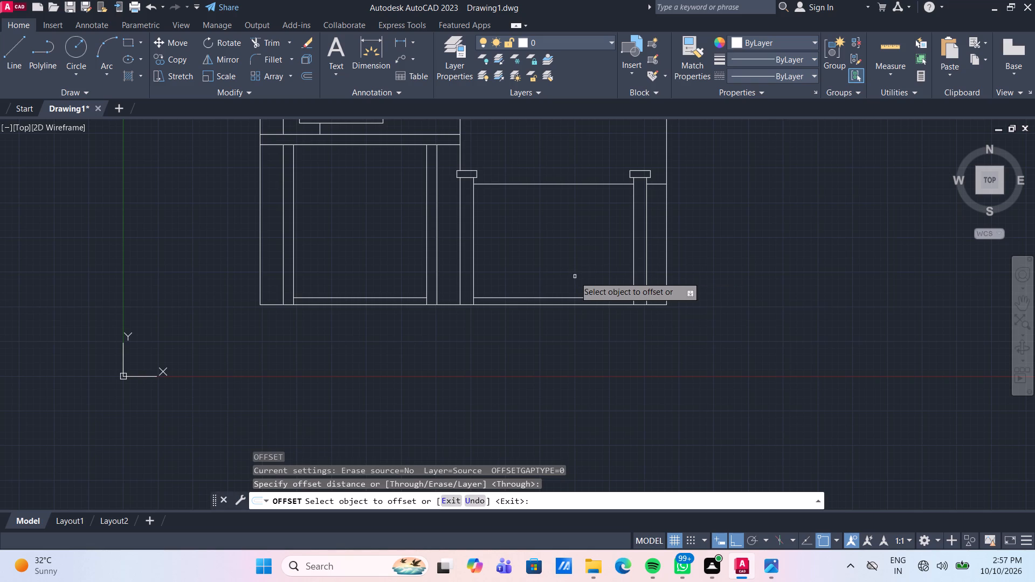
{"action": "scroll", "coordinate": [565, 303], "scroll_direction": "up", "scroll_amount": 1}
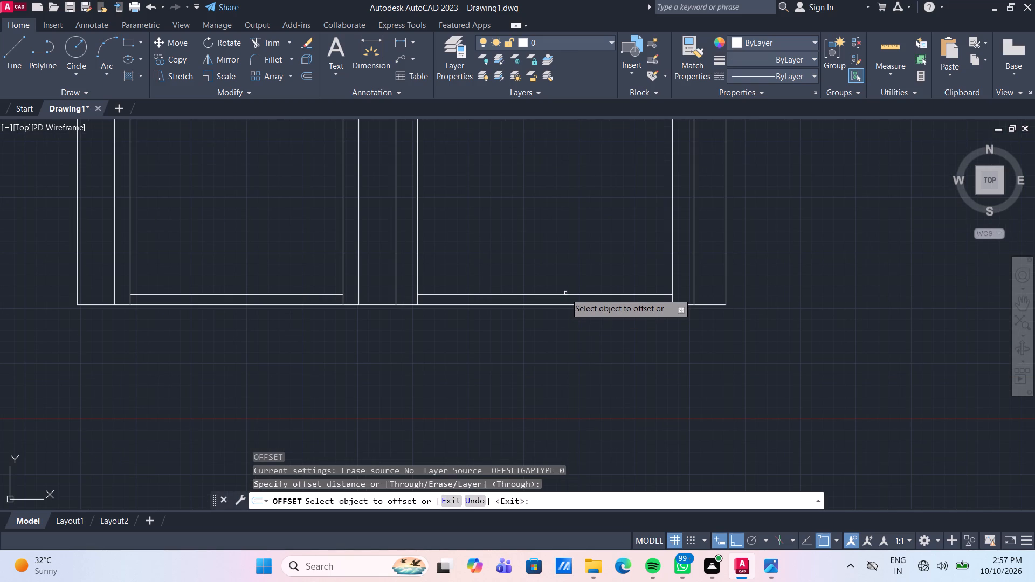
{"action": "left_click", "coordinate": [568, 294]}
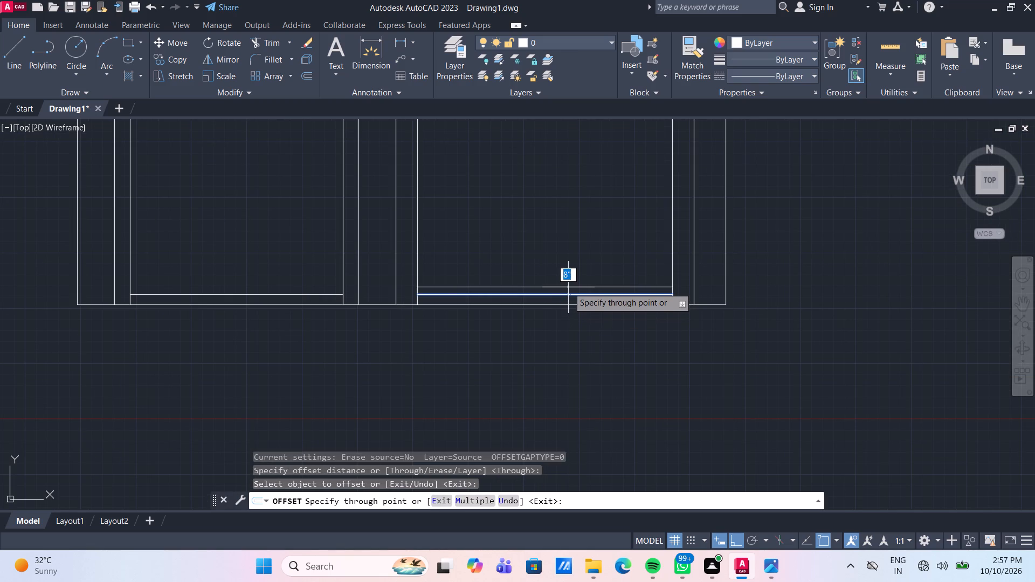
{"action": "type", "text": "8\""}
{"action": "key", "text": "Return"}
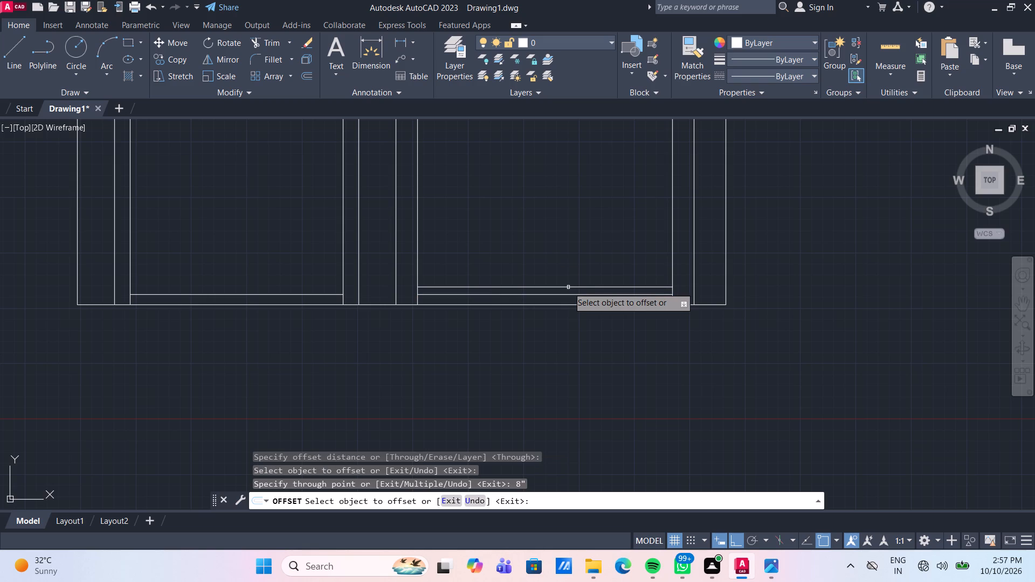
Add a second rail between the capped pillars by offsetting the new line 3' upward and the resulting line 8" upward.
{"action": "left_click", "coordinate": [568, 287]}
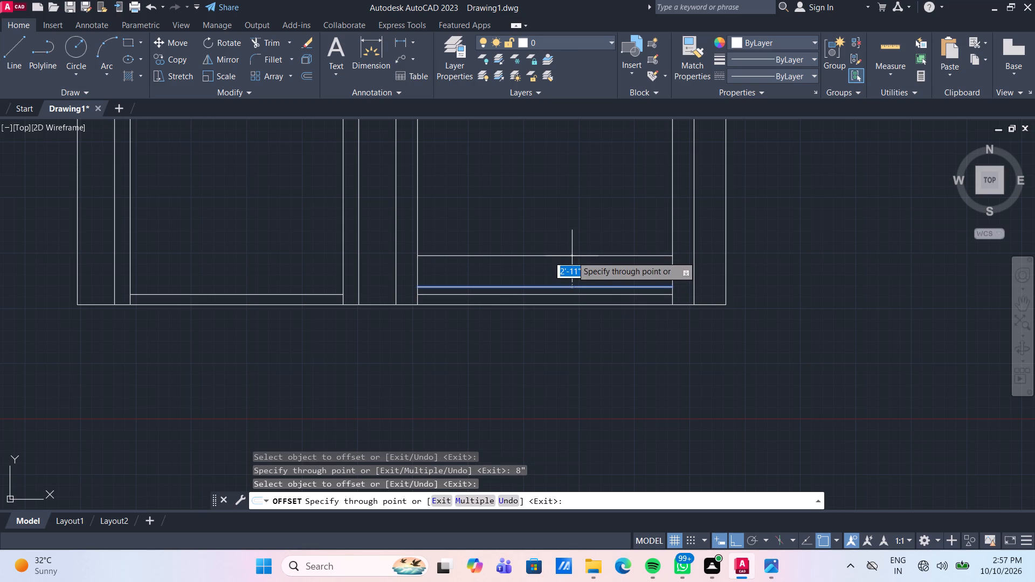
{"action": "scroll", "coordinate": [572, 256], "scroll_direction": "down", "scroll_amount": 1}
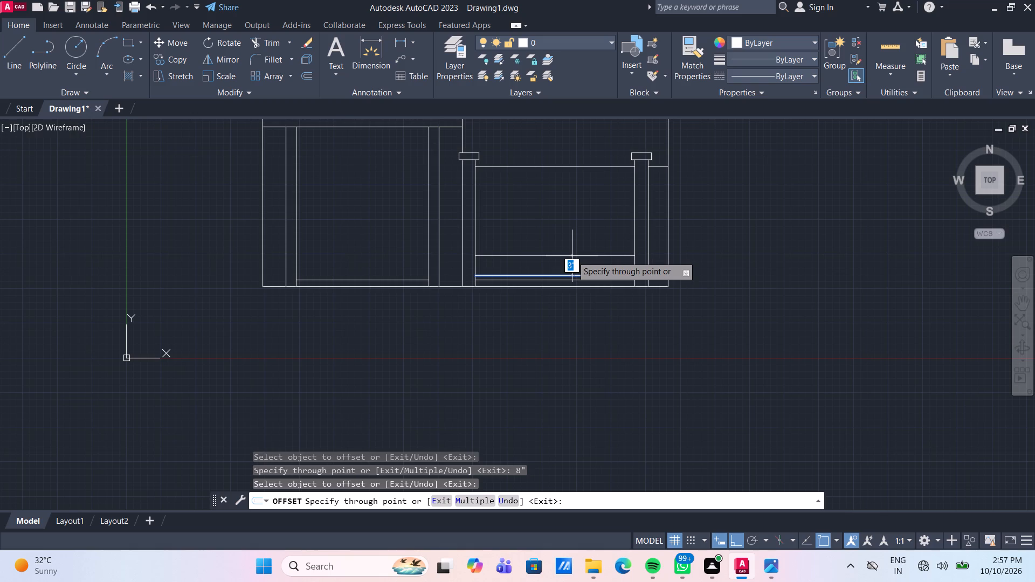
{"action": "type", "text": "3'"}
{"action": "key", "text": "Return"}
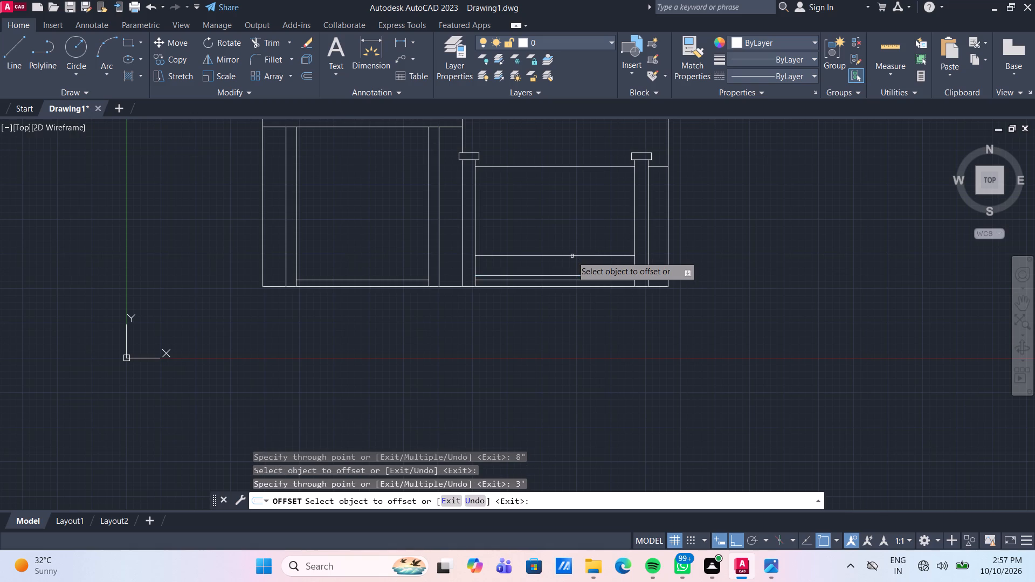
{"action": "left_click", "coordinate": [572, 256]}
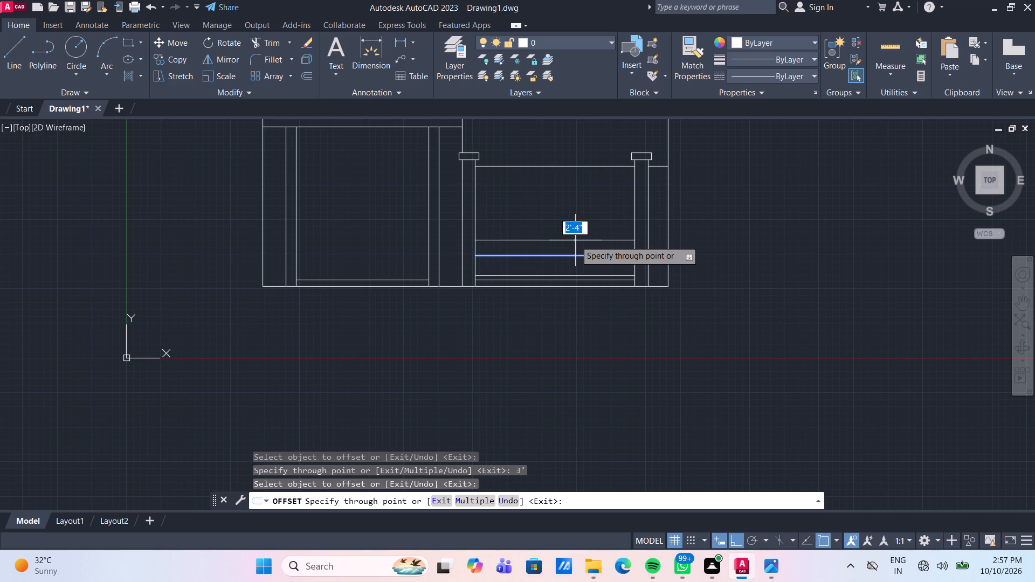
{"action": "type", "text": "8\""}
{"action": "key", "text": "Return"}
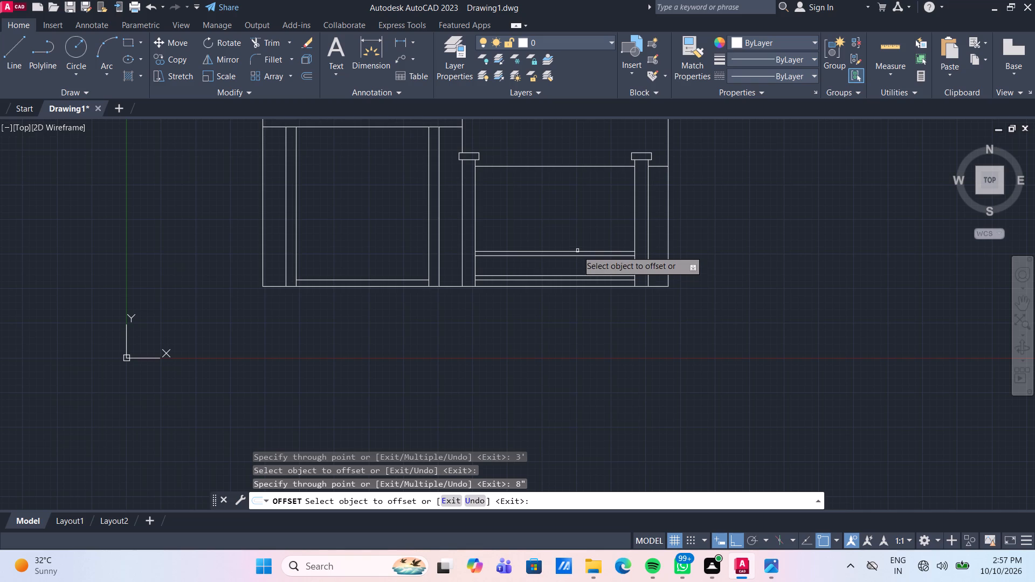
Add a third rail by offsetting the second rail's upper line 2' upward and the resulting line 6" upward.
{"action": "left_click", "coordinate": [577, 251]}
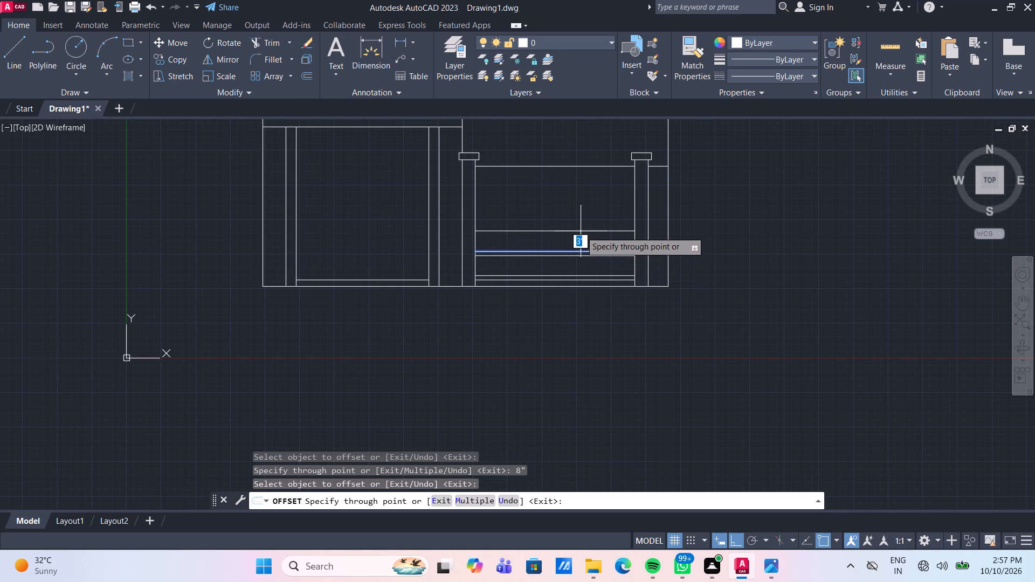
{"action": "type", "text": "2'"}
{"action": "key", "text": "Return"}
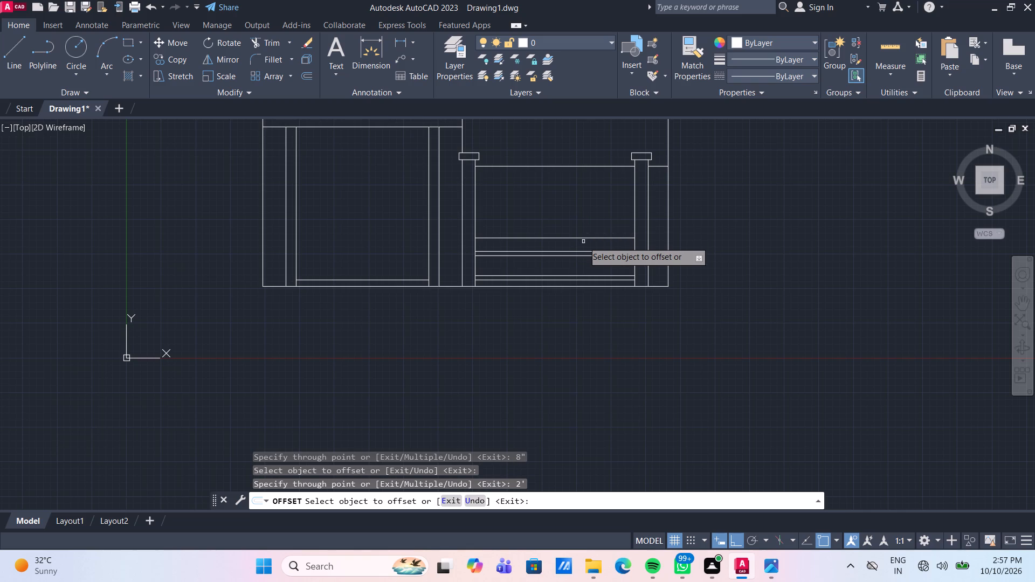
{"action": "left_click", "coordinate": [582, 238]}
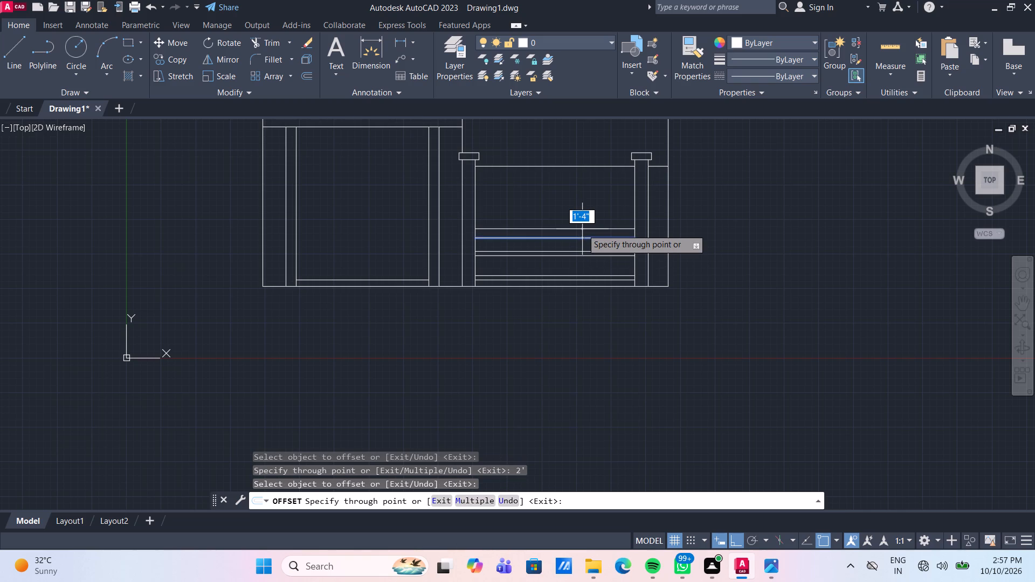
{"action": "key", "text": "6"}
{"action": "key", "text": "shift+quotedbl"}
{"action": "key", "text": "Return"}
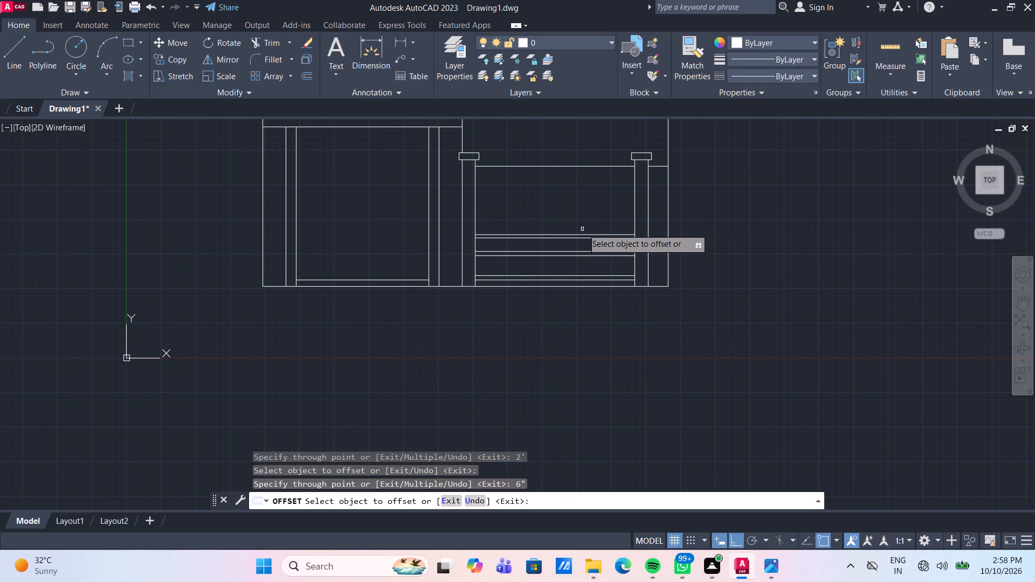
Add a fourth rail by offsetting the third rail's upper line 2' upward and the resulting line 6" upward.
{"action": "left_click_drag", "start_coordinate": [588, 234], "coordinate": [585, 228]}
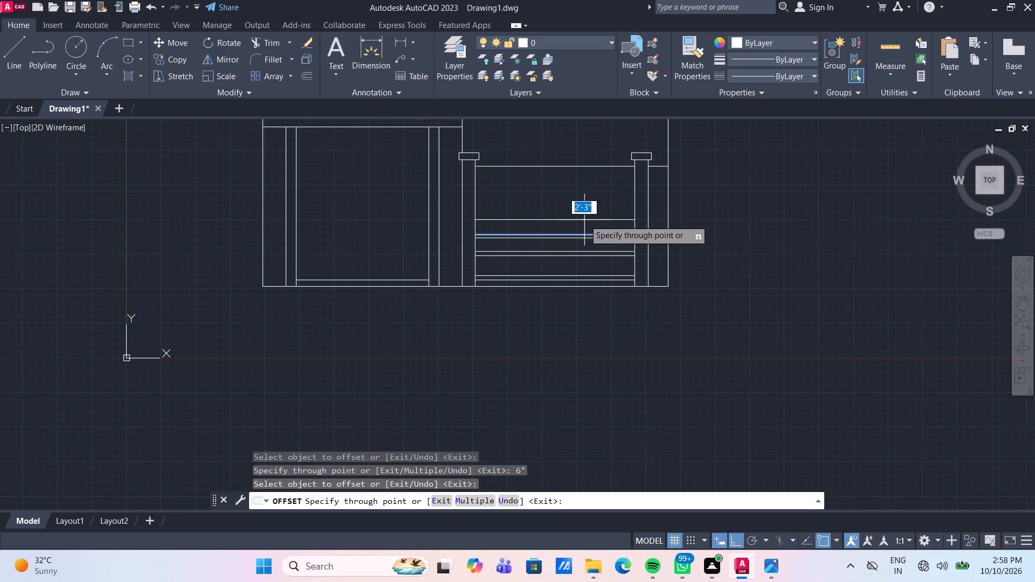
{"action": "type", "text": "2'"}
{"action": "key", "text": "Return"}
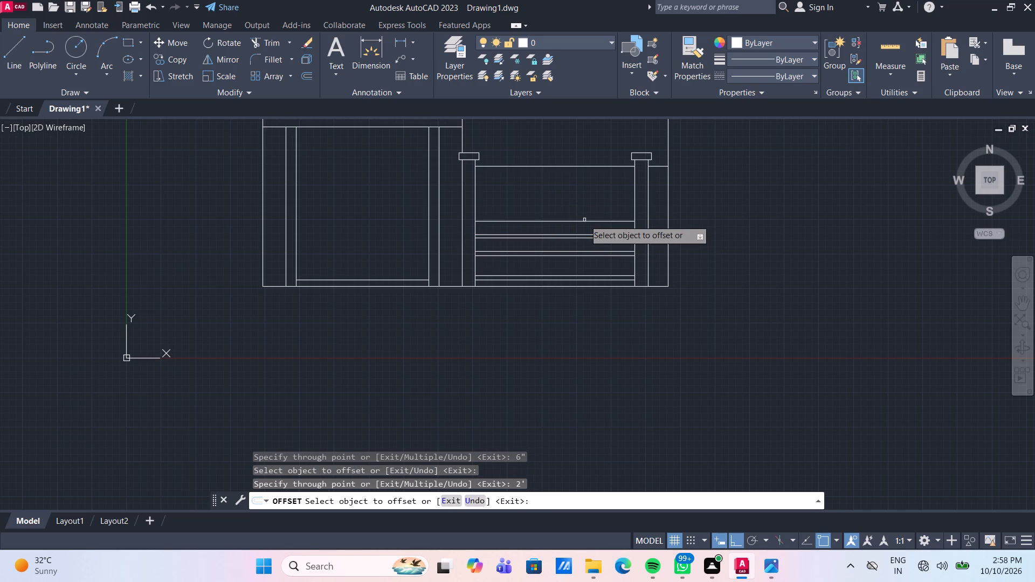
{"action": "left_click", "coordinate": [587, 221]}
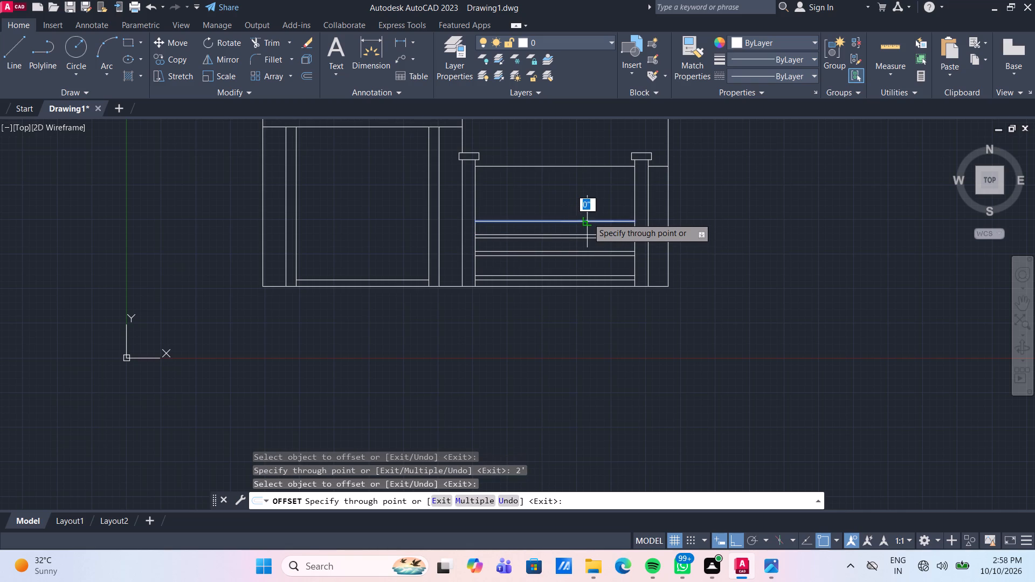
{"action": "type", "text": "6\""}
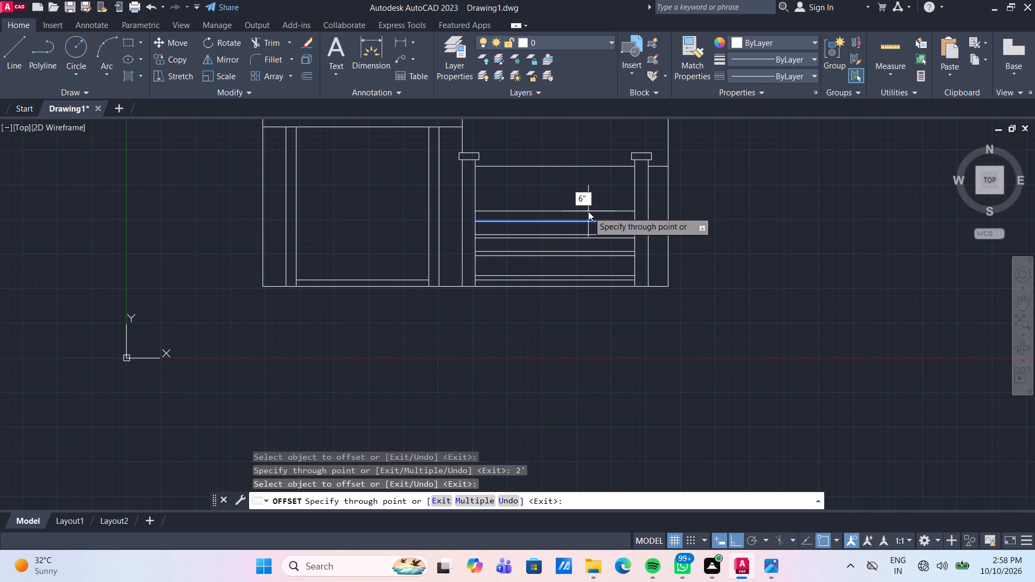
{"action": "key", "text": "Return"}
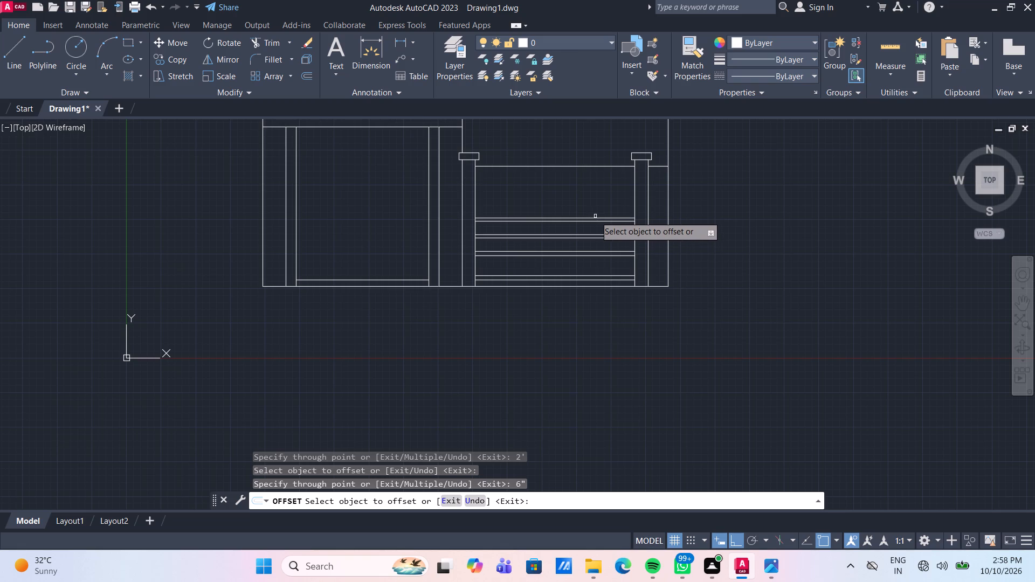
Add a fifth rail by offsetting the fourth rail's upper line 2' upward and the resulting line 6" upward.
{"action": "left_click", "coordinate": [596, 217]}
{"action": "type", "text": "2'"}
{"action": "key", "text": "Return"}
{"action": "left_click", "coordinate": [596, 206]}
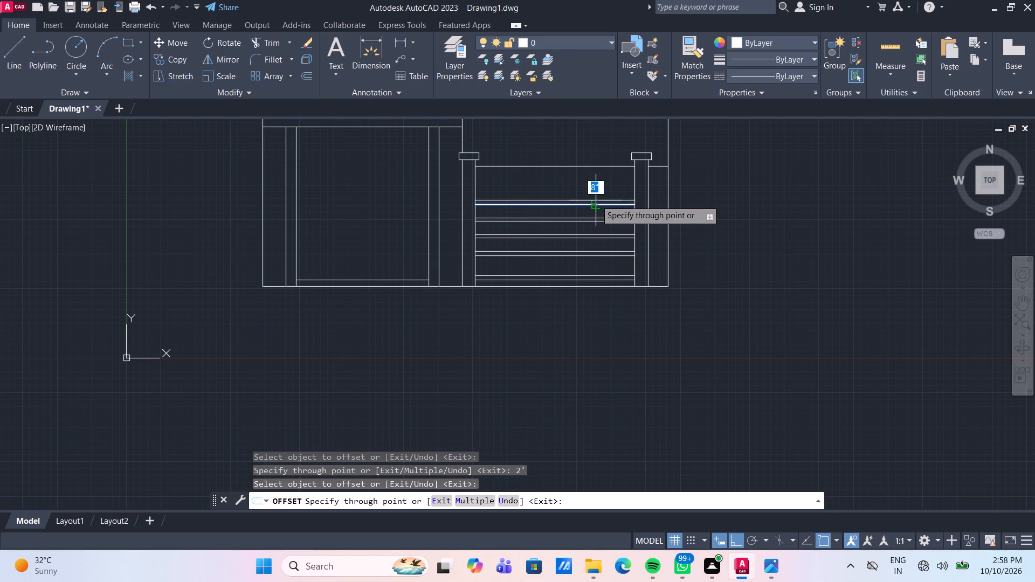
{"action": "type", "text": "6\""}
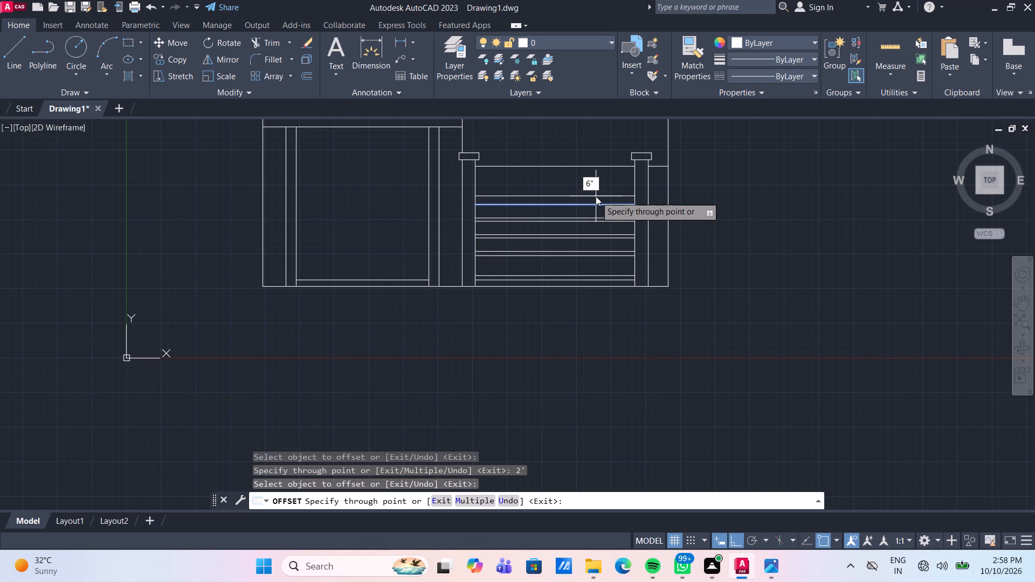
{"action": "key", "text": "Return"}
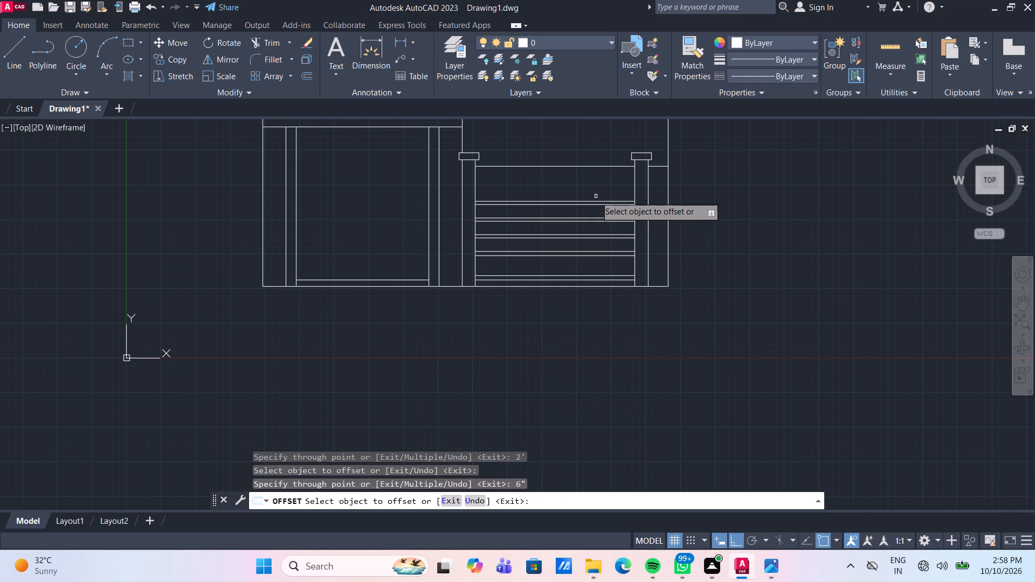
Offset the top line between the capped pillars 8" downward and the resulting line 3' further downward.
{"action": "left_click", "coordinate": [588, 166]}
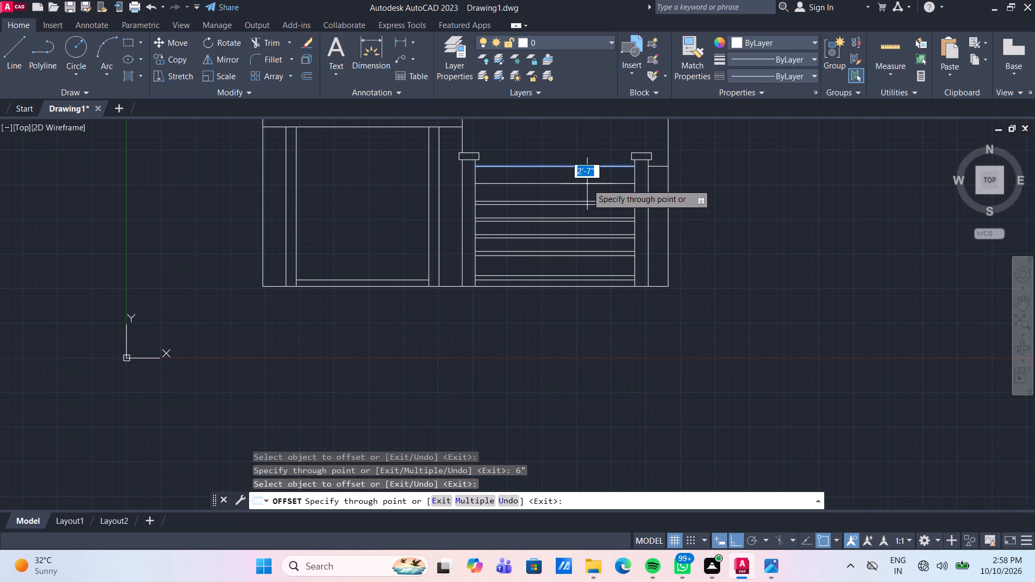
{"action": "type", "text": "8\""}
{"action": "key", "text": "Return"}
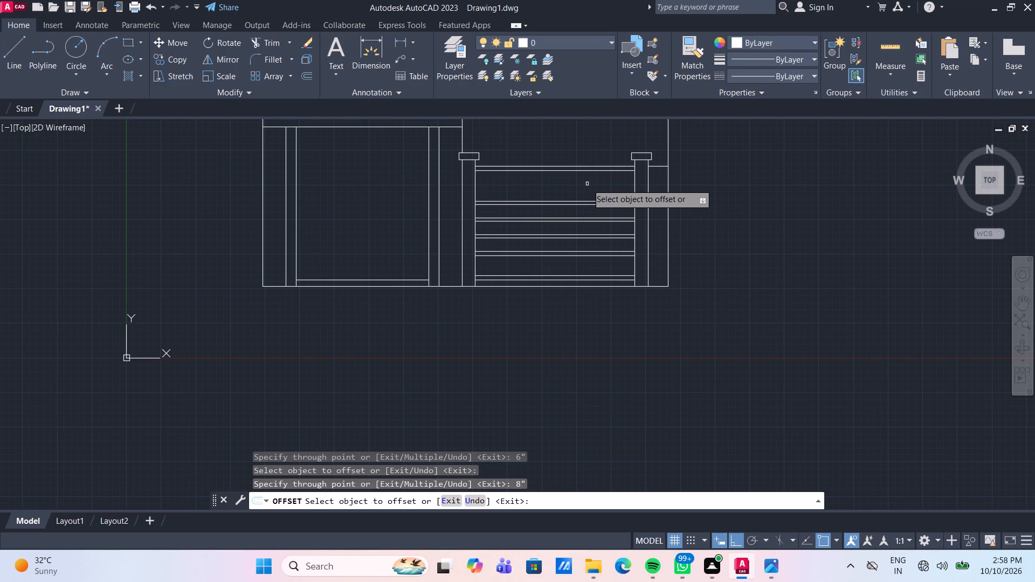
{"action": "left_click", "coordinate": [581, 170]}
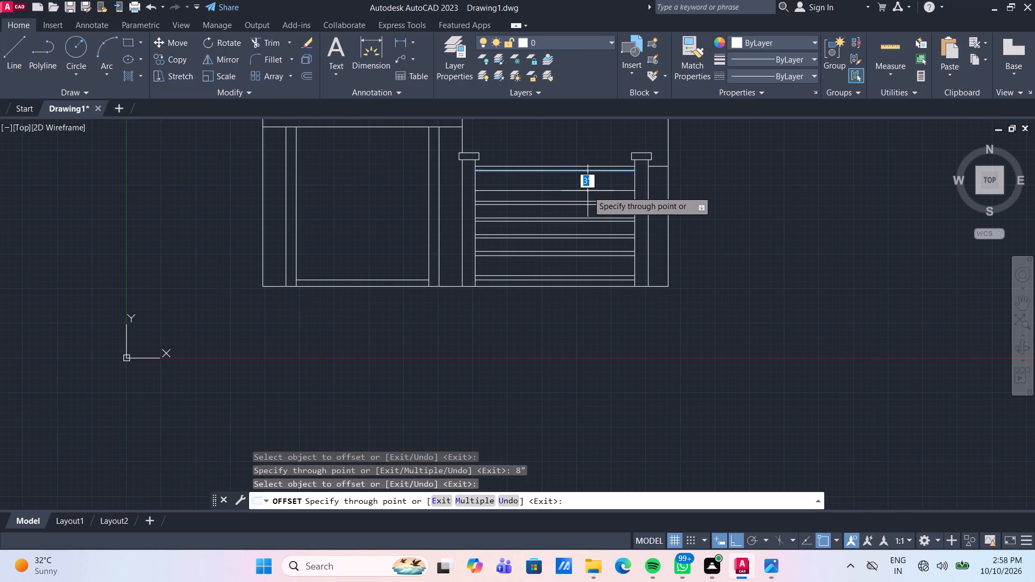
{"action": "type", "text": "3'"}
{"action": "key", "text": "Return"}
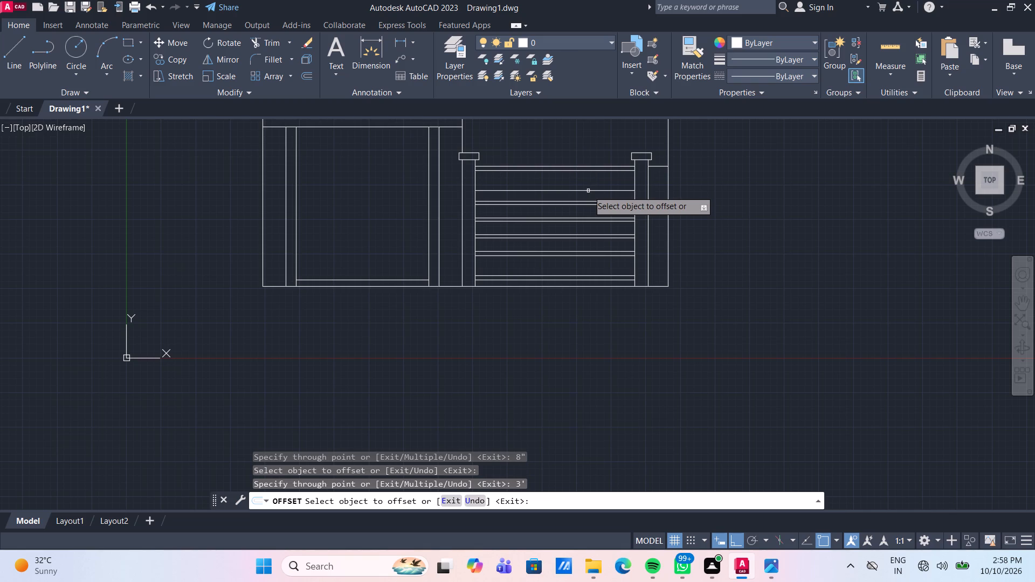
{"action": "scroll", "coordinate": [591, 193], "scroll_direction": "up", "scroll_amount": 2}
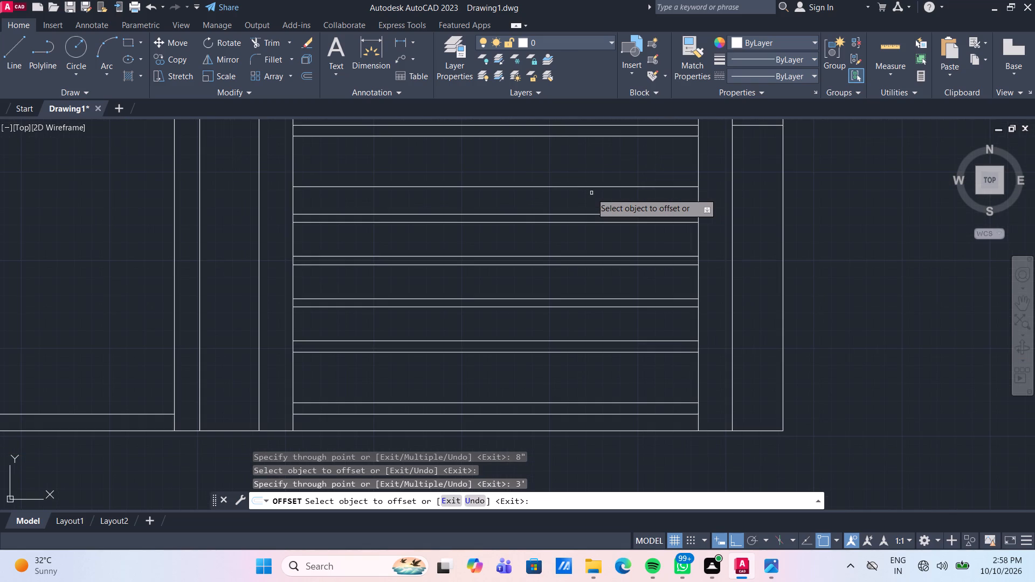
{"action": "key", "text": "Escape"}
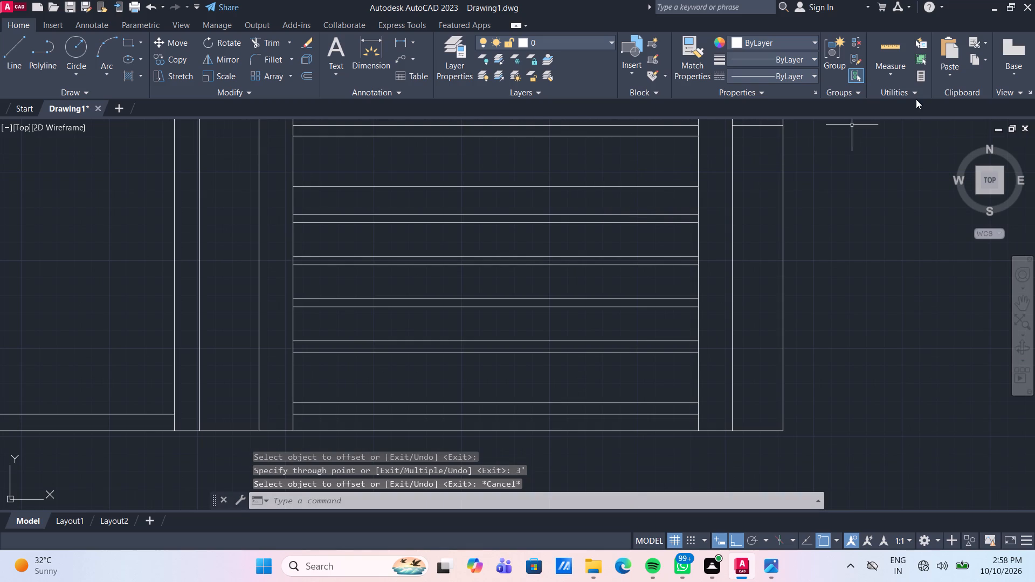
Measure the gap between the lowest line offset from the top and the fifth rail's upper line.
{"action": "left_click", "coordinate": [895, 45]}
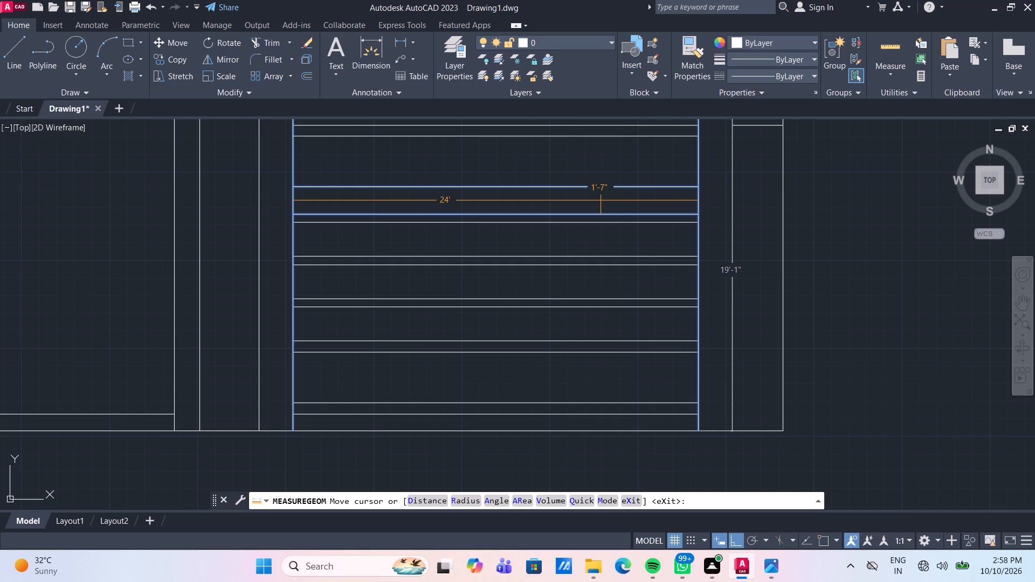
{"action": "key", "text": "Escape"}
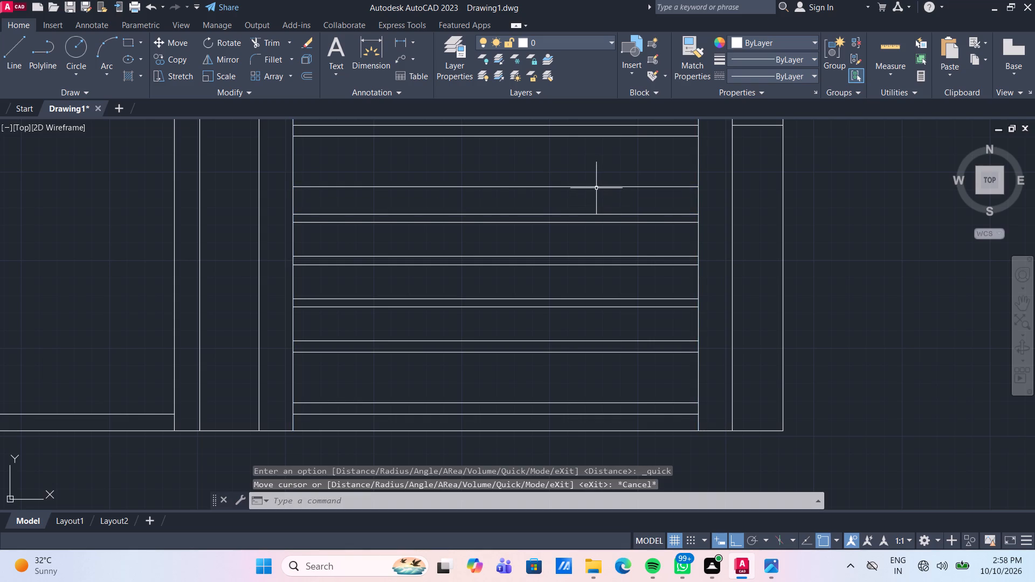
Move the single line above the fifth rail 5" upward.
{"action": "left_click", "coordinate": [596, 188]}
{"action": "type", "text": "m"}
{"action": "key", "text": "space"}
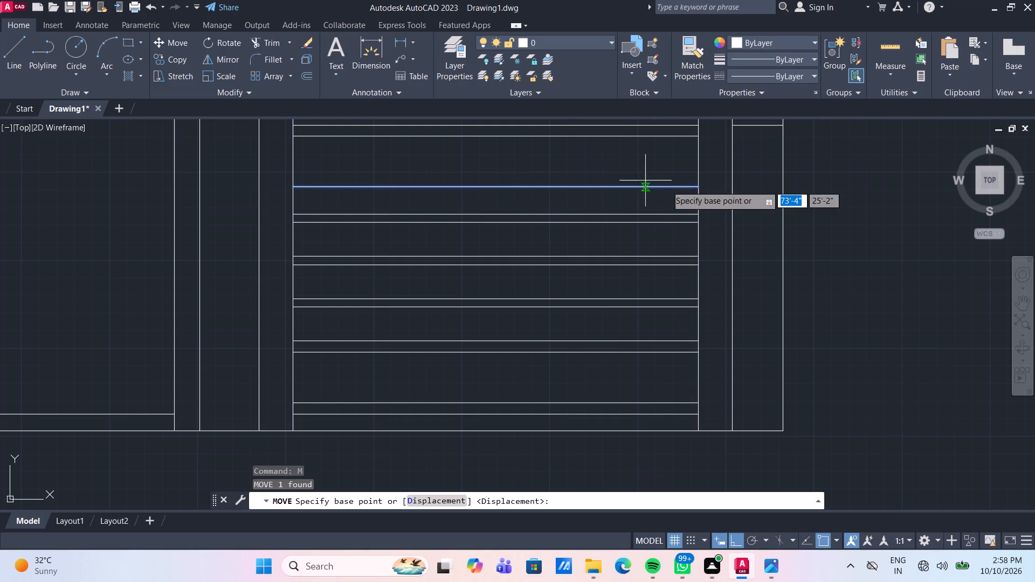
{"action": "left_click", "coordinate": [696, 189]}
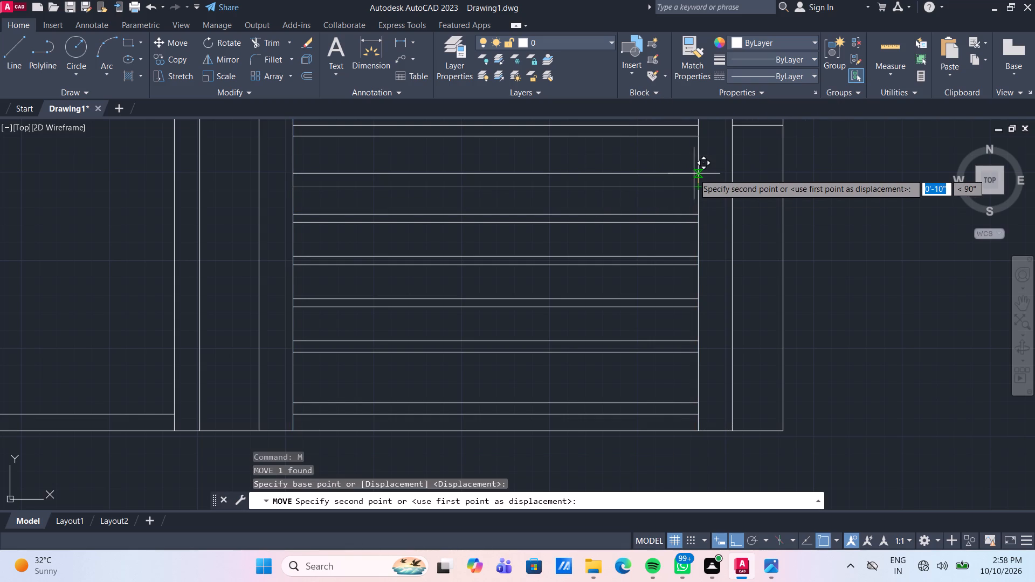
{"action": "type", "text": "5\""}
{"action": "key", "text": "Return"}
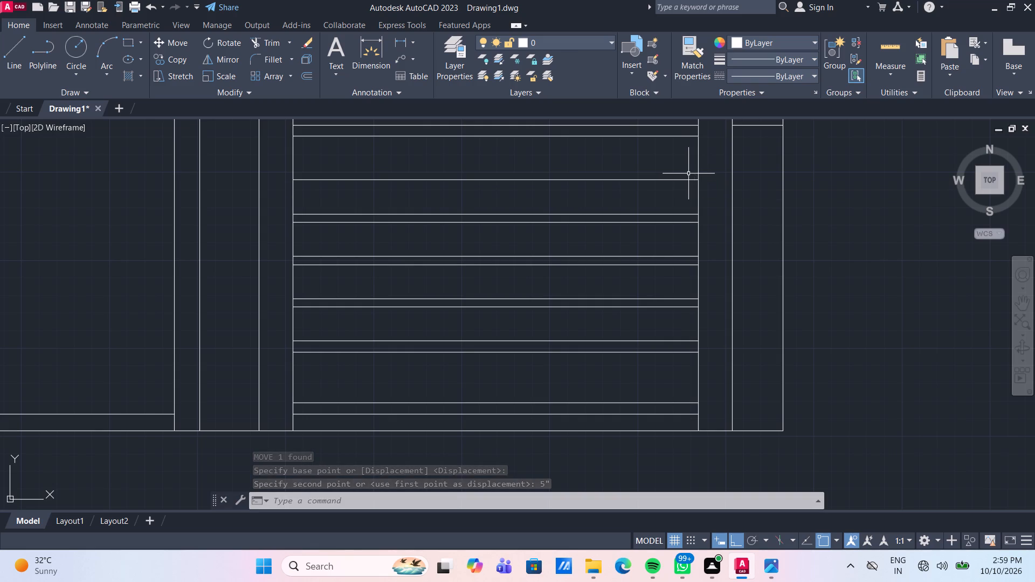
Complete the sixth rail by offsetting the moved line 6" upward.
{"action": "middle_click_drag", "start_coordinate": [618, 158], "coordinate": [611, 175]}
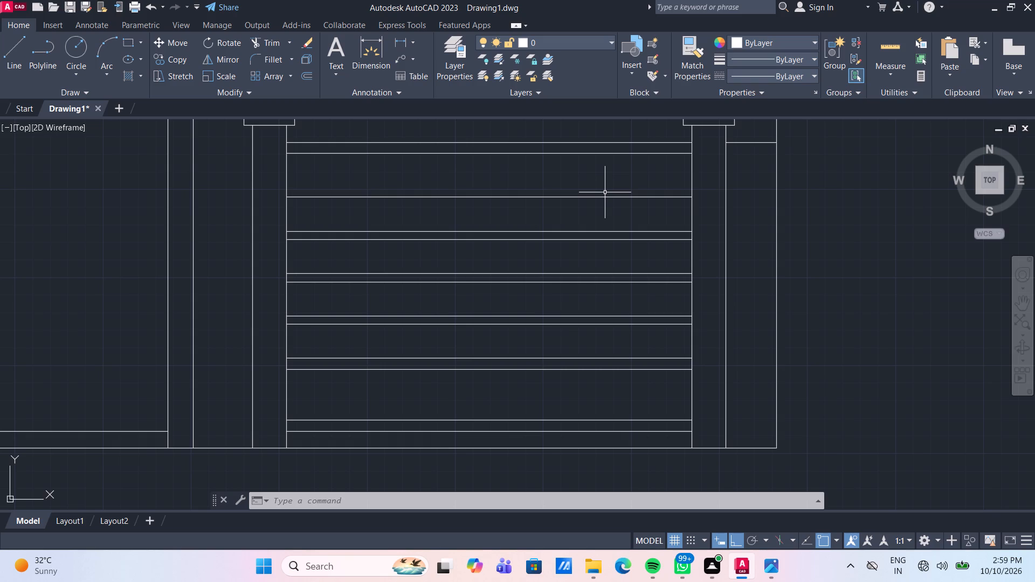
{"action": "key", "text": "o"}
{"action": "key", "text": "Return"}
{"action": "key", "text": "Return"}
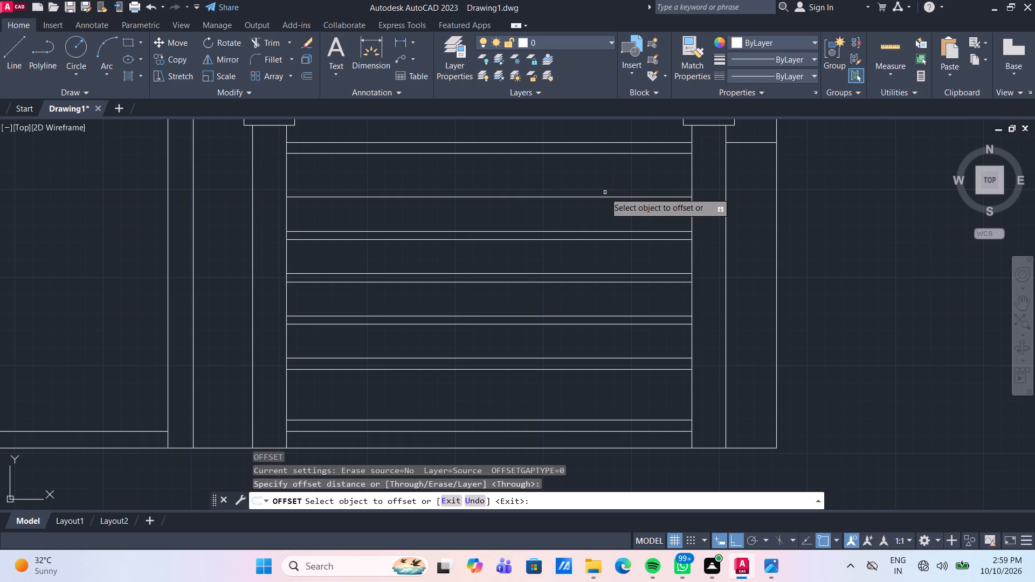
{"action": "left_click", "coordinate": [611, 196]}
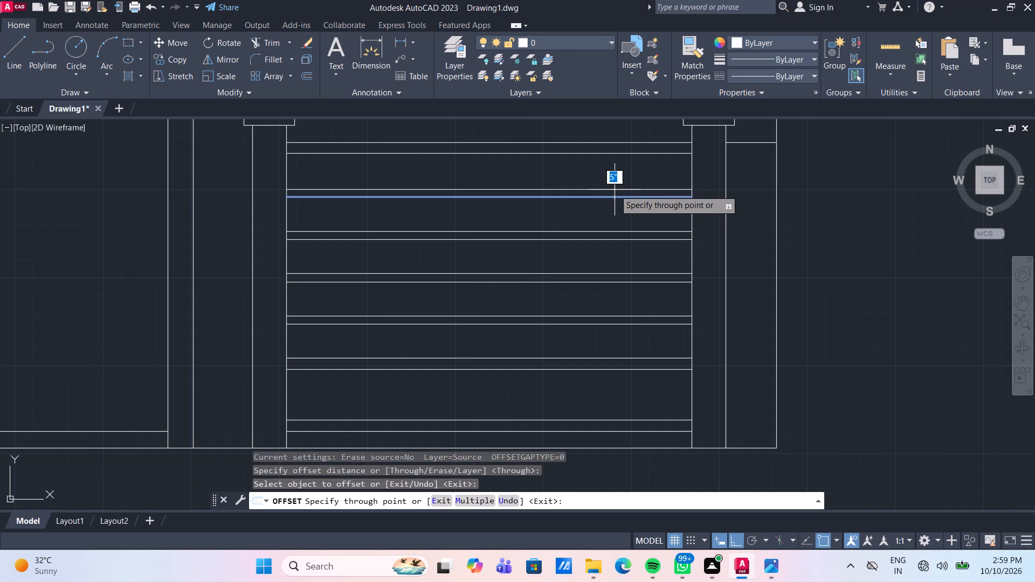
{"action": "type", "text": "6\""}
{"action": "key", "text": "Return"}
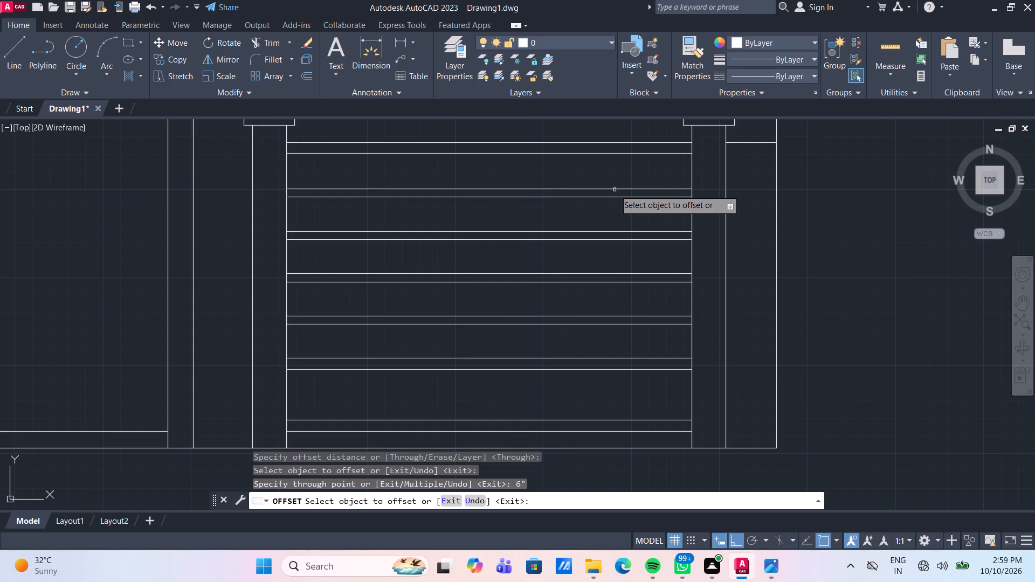
{"action": "key", "text": "Escape"}
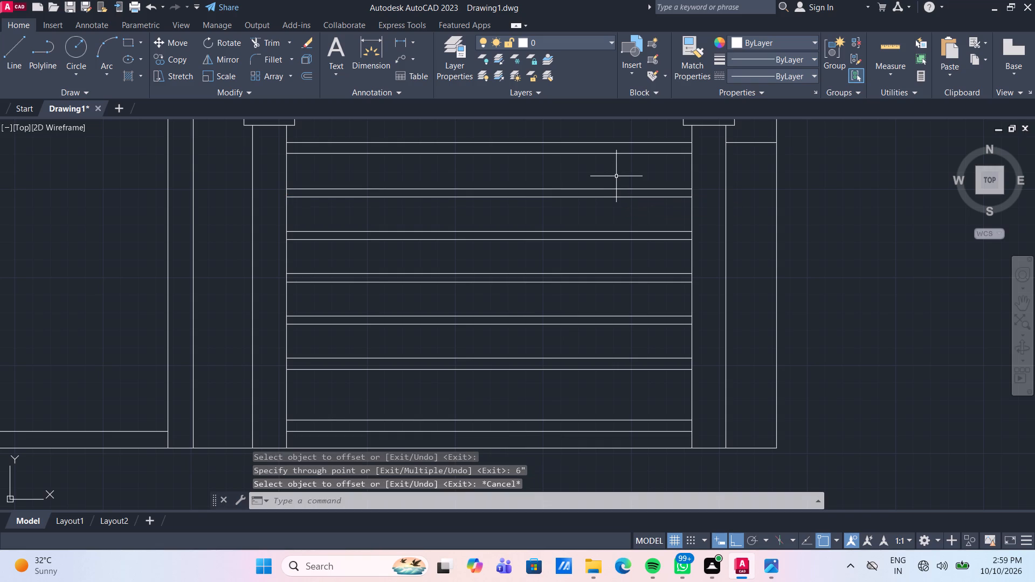
Measure the gap between the bottom rail's upper line and the second rail's lower line.
{"action": "left_click", "coordinate": [889, 41]}
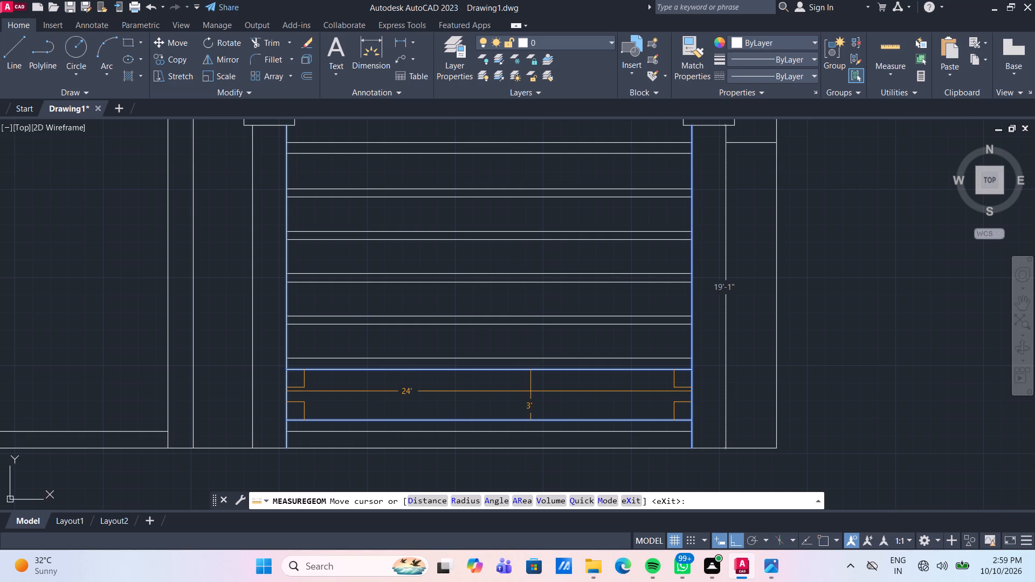
{"action": "key", "text": "Escape"}
Move the ten lines of the second to sixth rails 6" downward together.
{"action": "left_click_drag", "start_coordinate": [553, 383], "coordinate": [553, 381]}
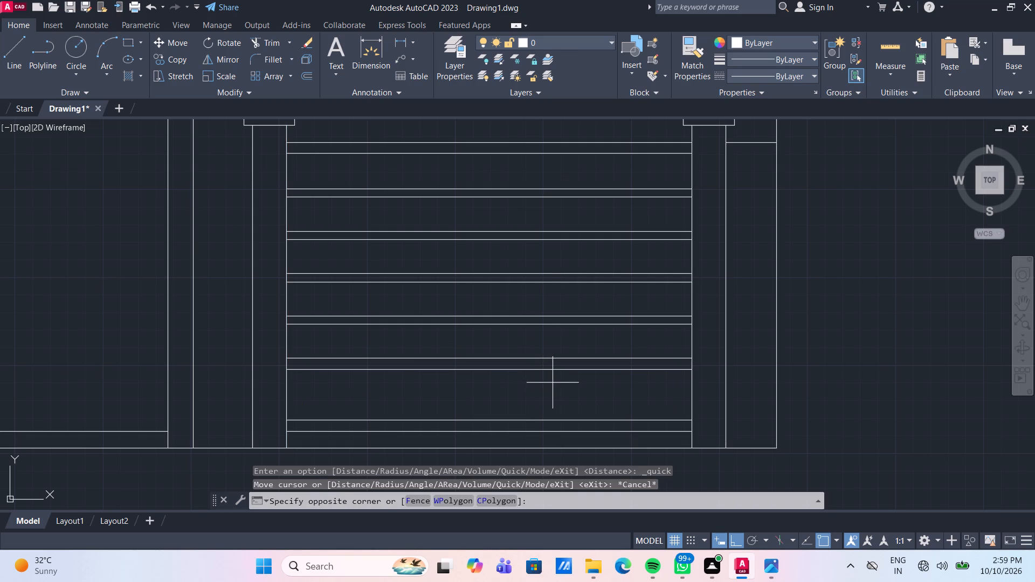
{"action": "left_click_drag", "start_coordinate": [553, 381], "coordinate": [551, 377]}
{"action": "left_click", "coordinate": [444, 179]}
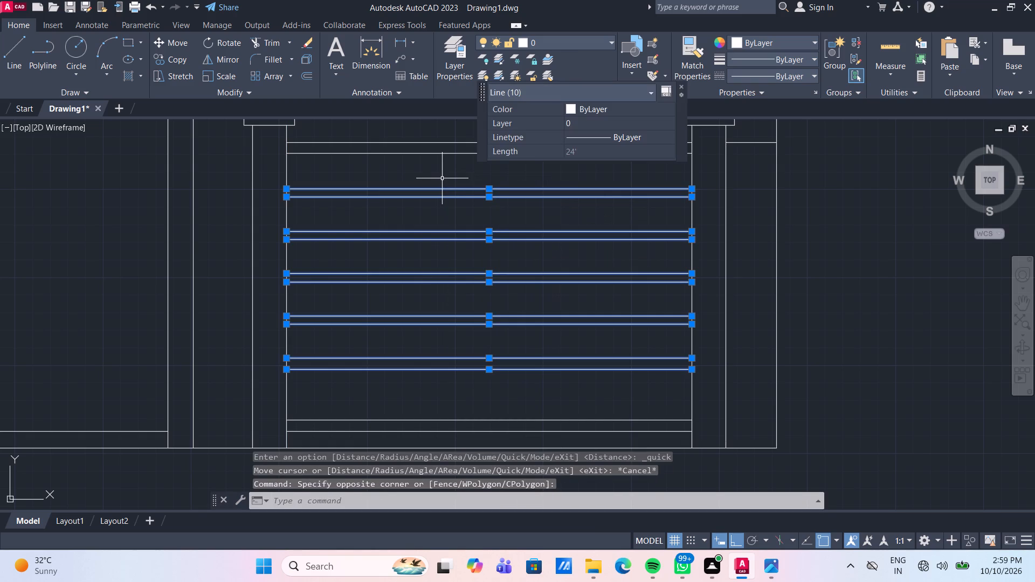
{"action": "key", "text": "m"}
{"action": "key", "text": "Return"}
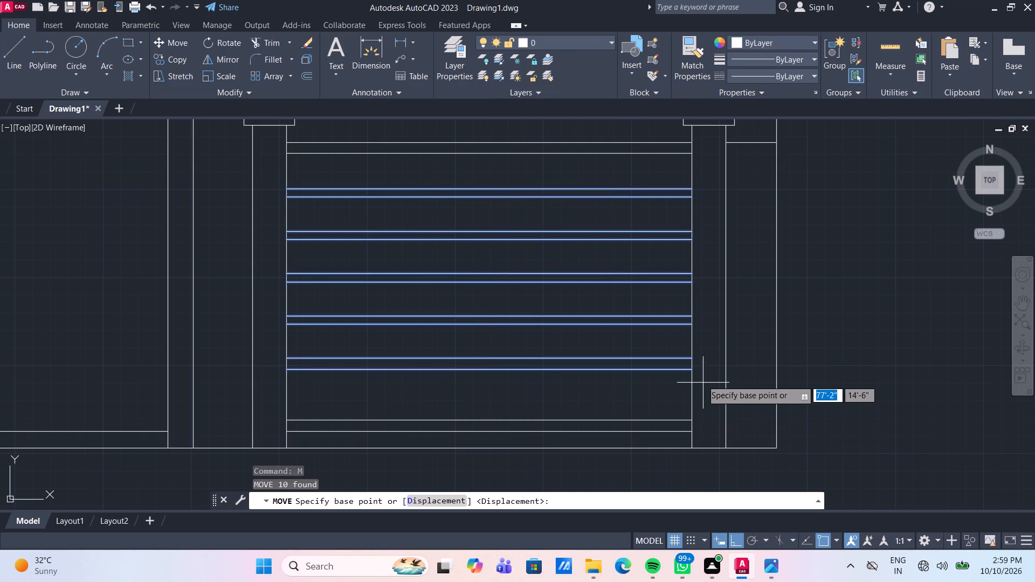
{"action": "left_click", "coordinate": [694, 373]}
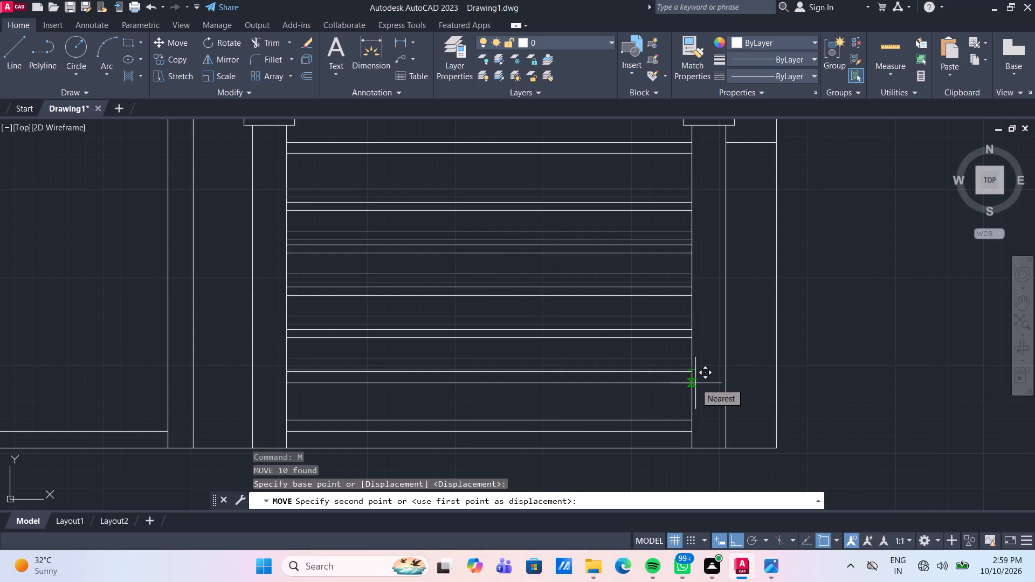
{"action": "type", "text": "6\""}
{"action": "key", "text": "Return"}
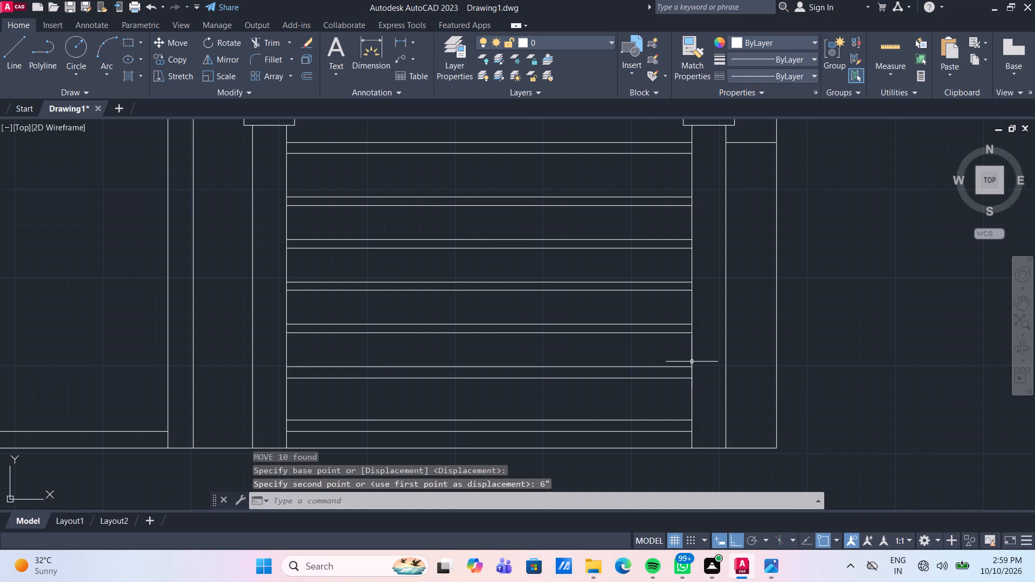
{"action": "key", "text": "Escape"}
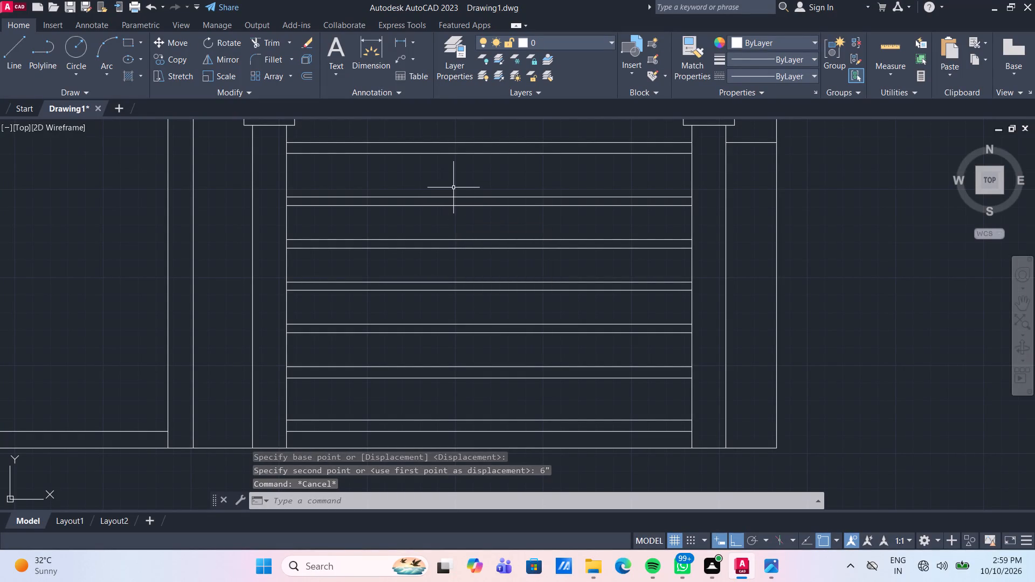
Draw a vertical centre line about 17'-1" long from the top line's midpoint between the pillars to the bottom rail's lower line.
{"action": "key", "text": "l"}
{"action": "key", "text": "Return"}
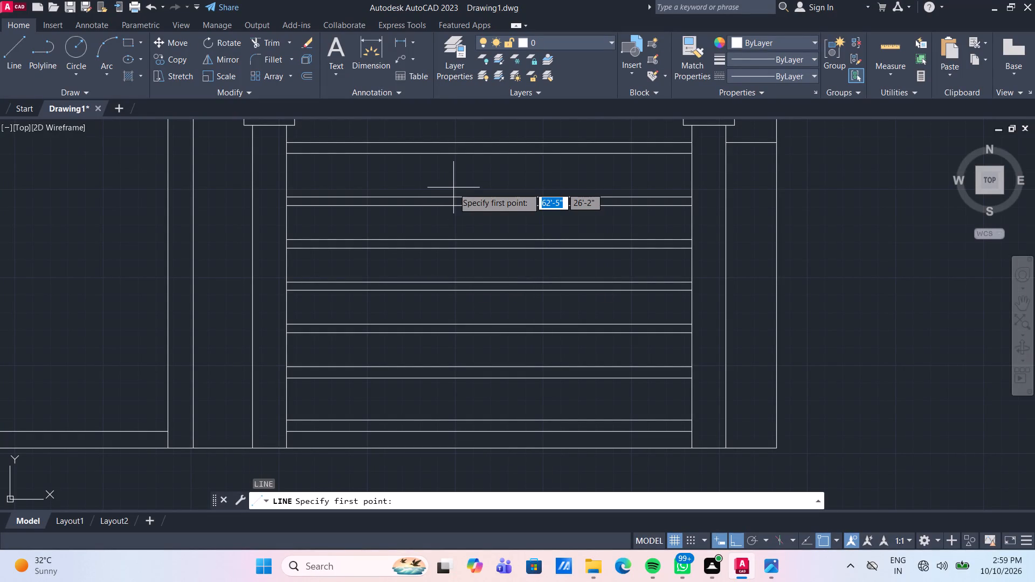
{"action": "left_click", "coordinate": [491, 143]}
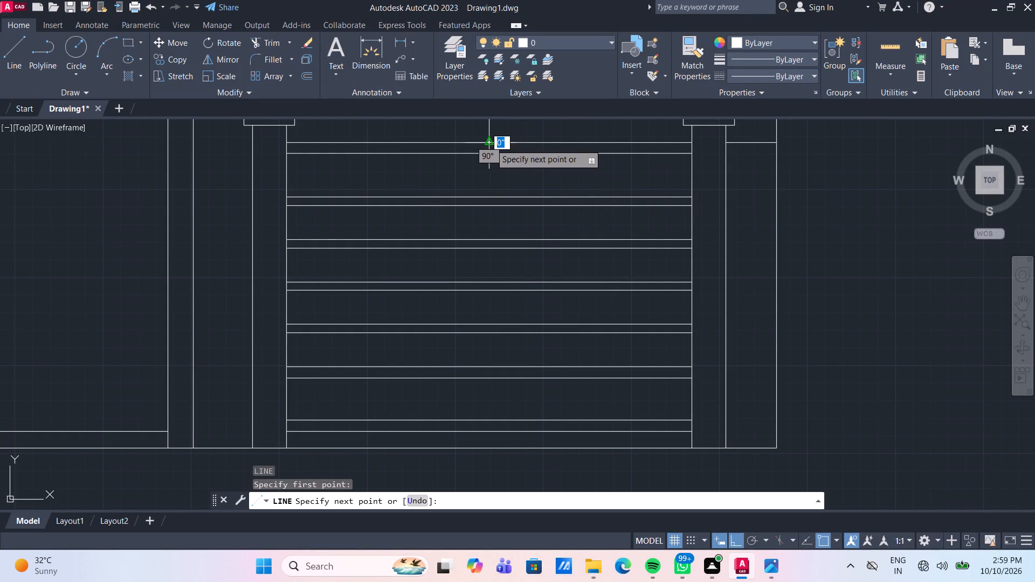
{"action": "left_click", "coordinate": [488, 434]}
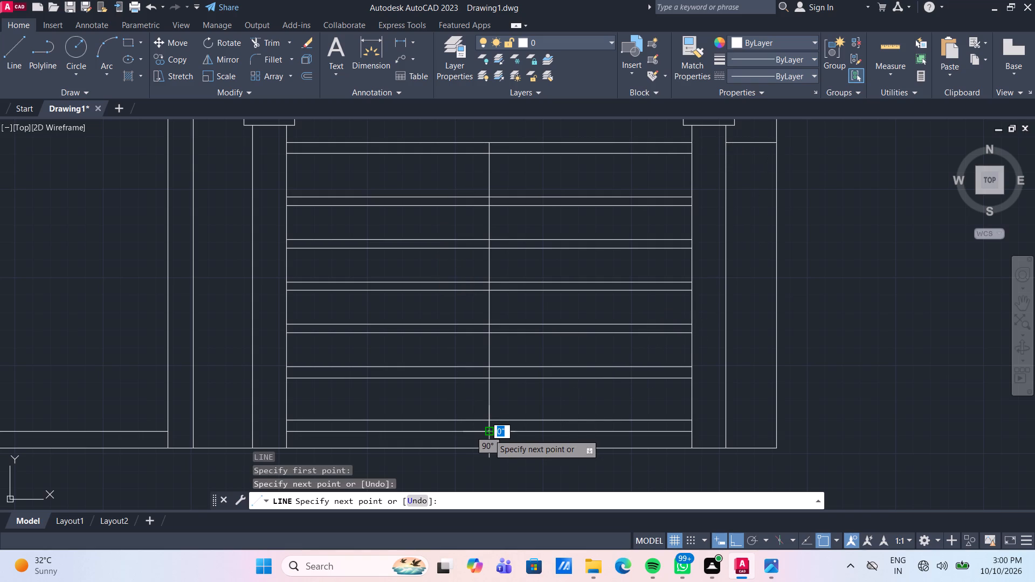
{"action": "key", "text": "Escape"}
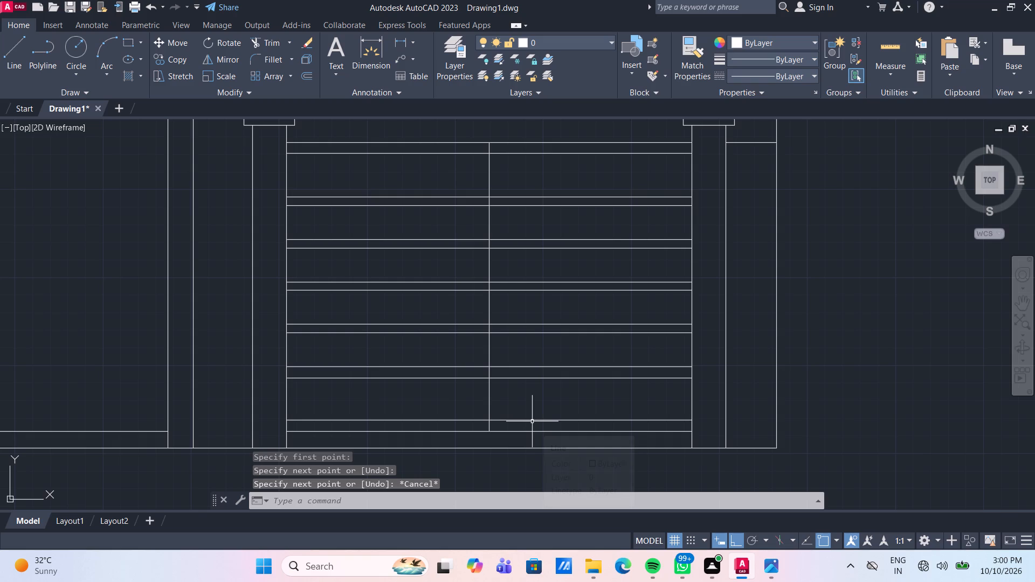
Offset the gate's vertical centre line 2" to each side.
{"action": "type", "text": "o"}
{"action": "key", "text": "space"}
{"action": "key", "text": "space"}
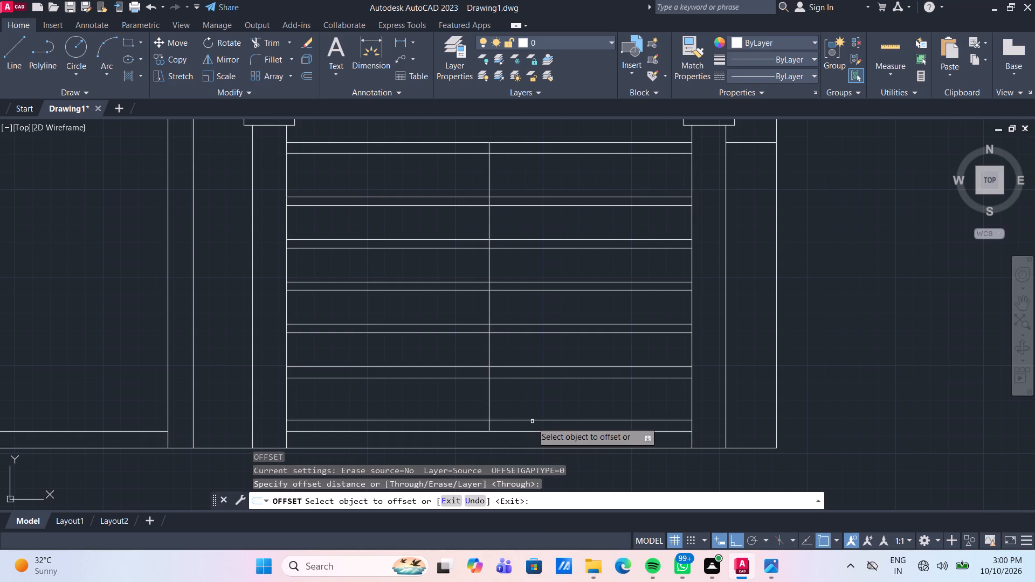
{"action": "left_click", "coordinate": [489, 344]}
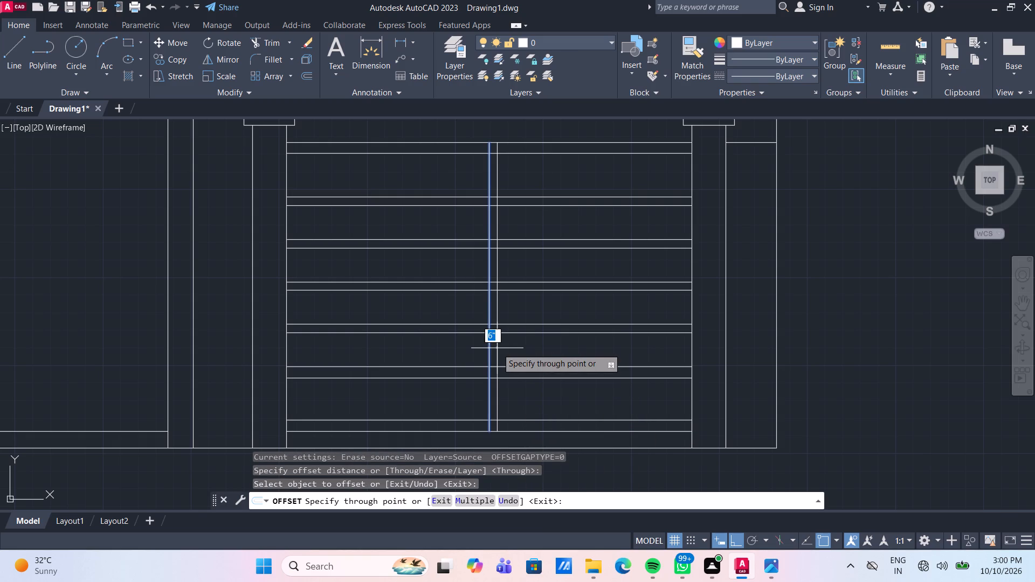
{"action": "type", "text": "2\""}
{"action": "key", "text": "Return"}
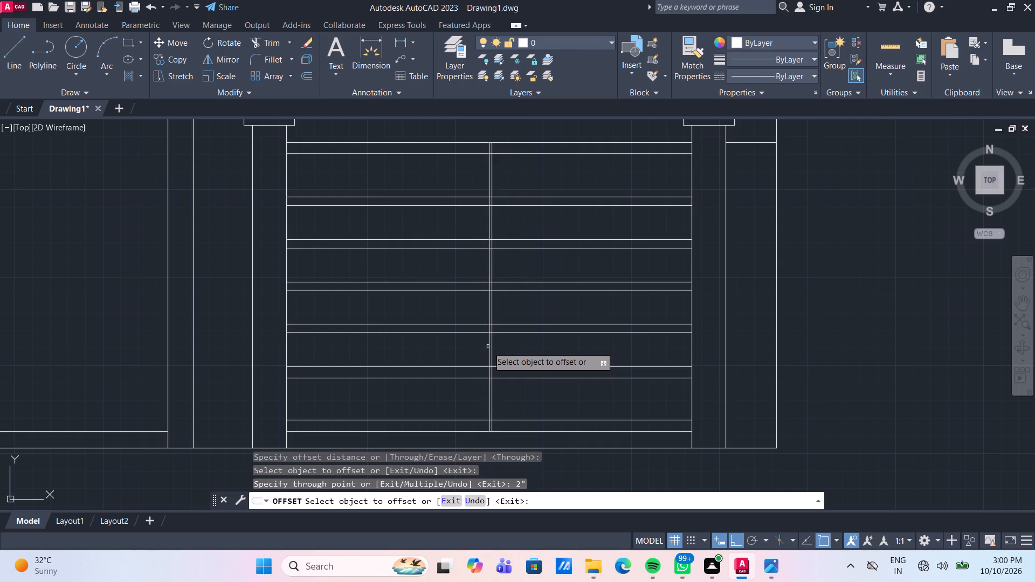
{"action": "left_click", "coordinate": [488, 347]}
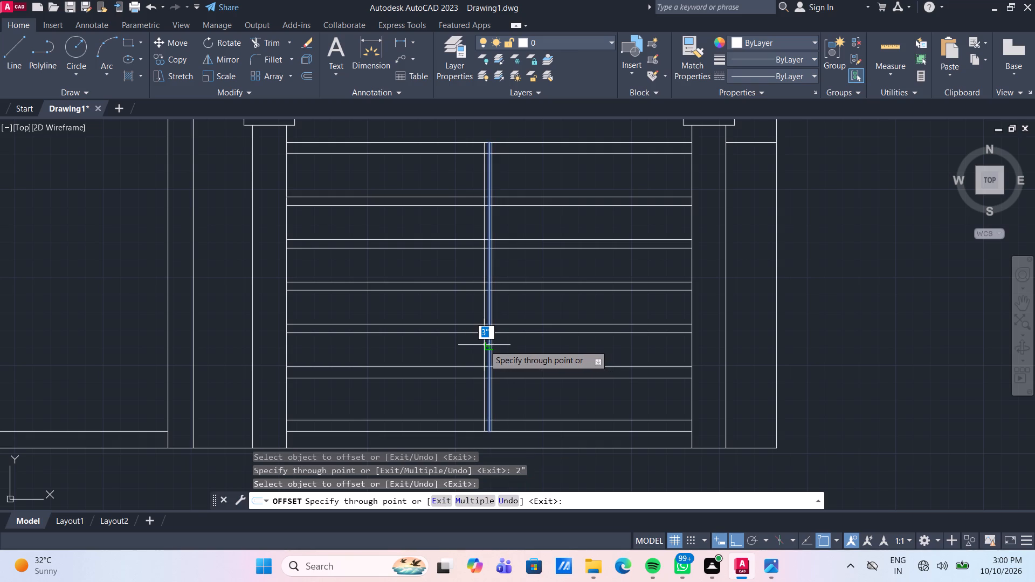
{"action": "type", "text": "2\""}
{"action": "key", "text": "Return"}
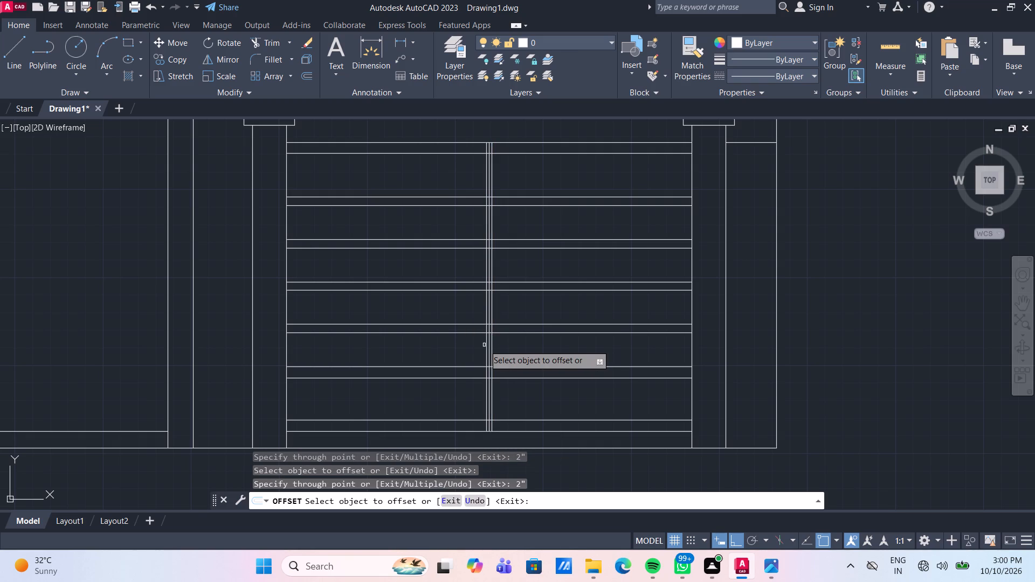
Offset the two lines flanking the centre line 6" outward to form the gate leaves' middle stiles.
{"action": "left_click", "coordinate": [492, 350]}
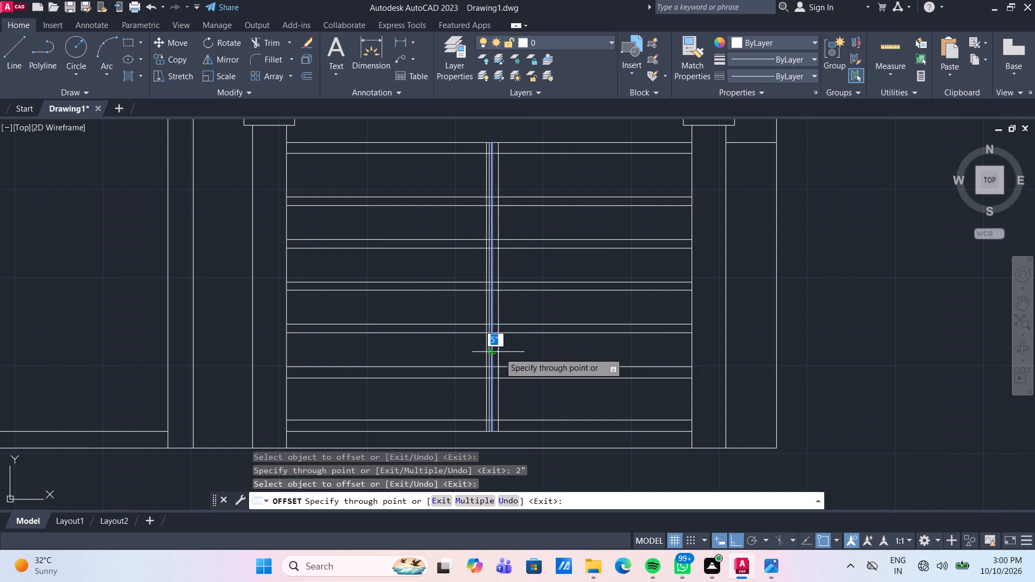
{"action": "type", "text": "6\""}
{"action": "key", "text": "Return"}
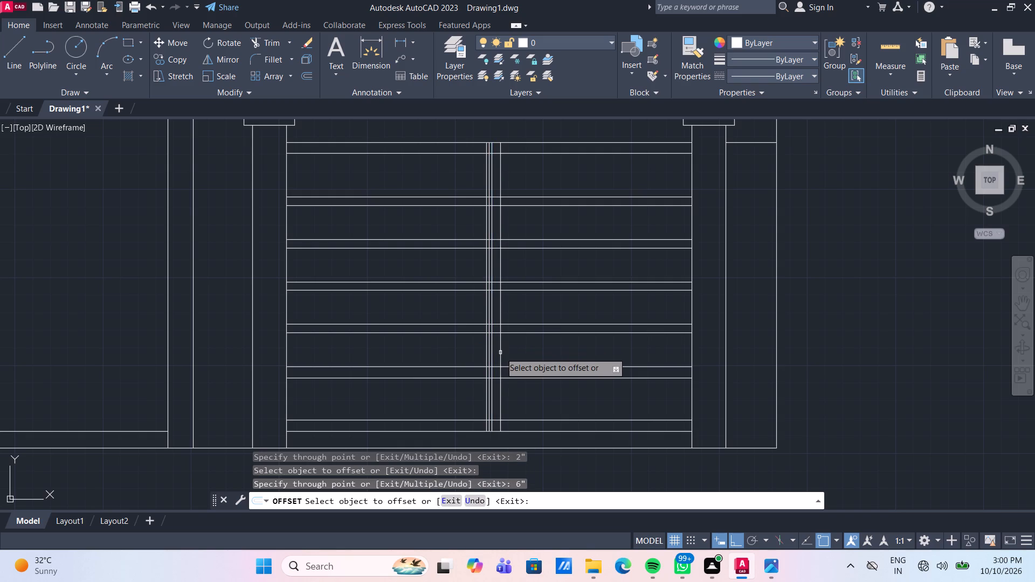
{"action": "left_click", "coordinate": [486, 343]}
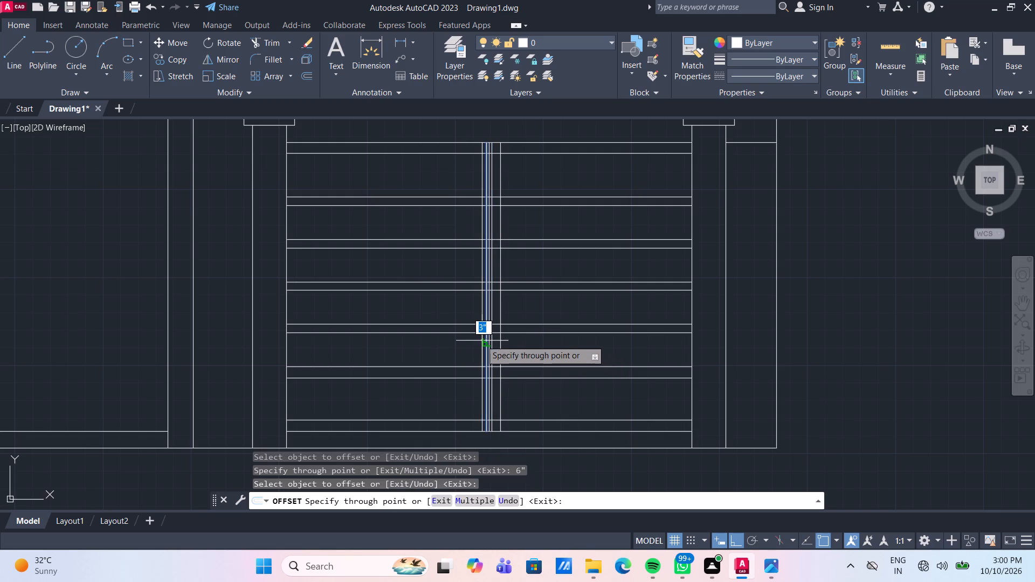
{"action": "type", "text": "6\""}
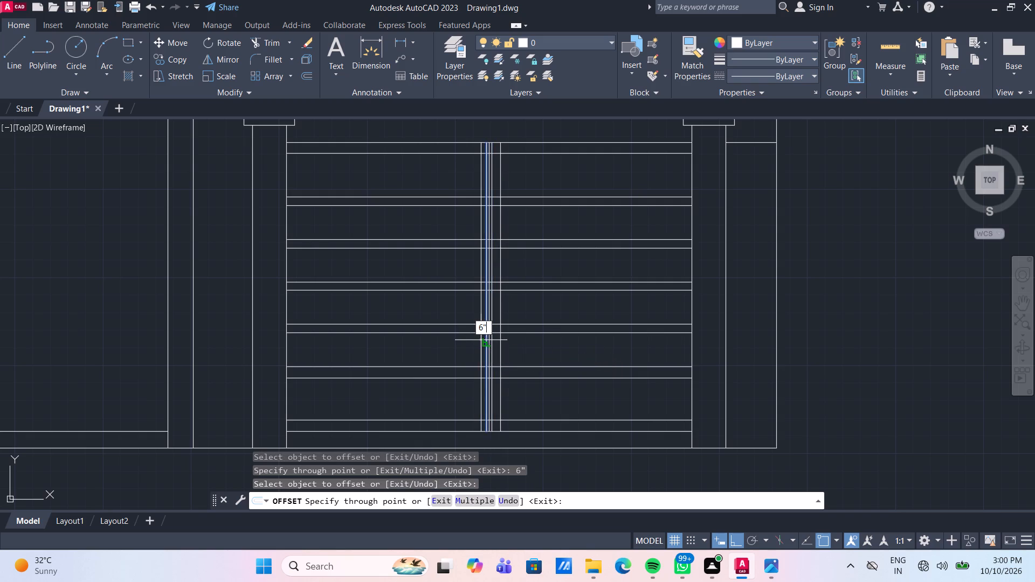
{"action": "key", "text": "Return"}
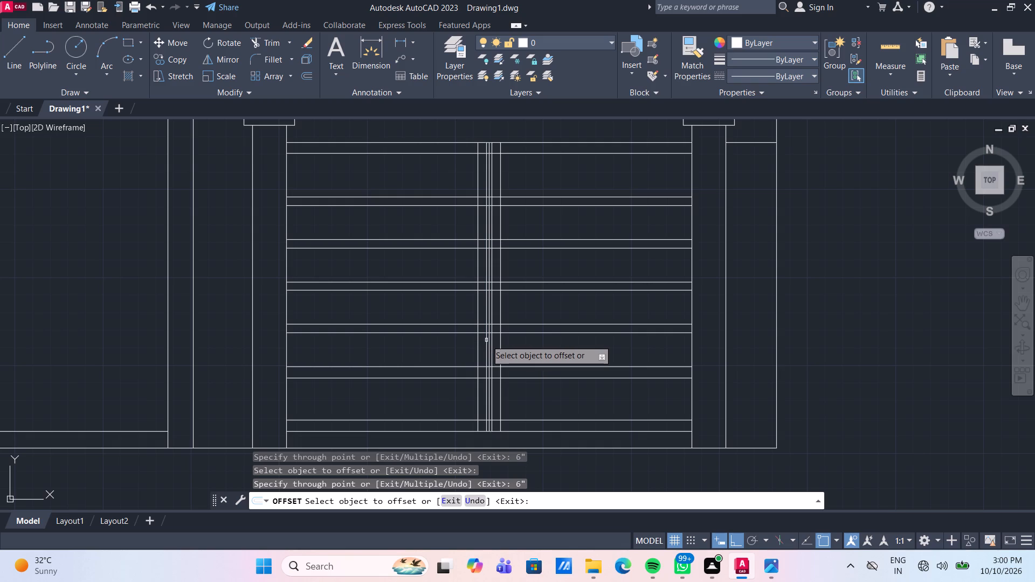
{"action": "key", "text": "Escape"}
Delete the gate's original vertical centre line.
{"action": "left_click", "coordinate": [489, 336]}
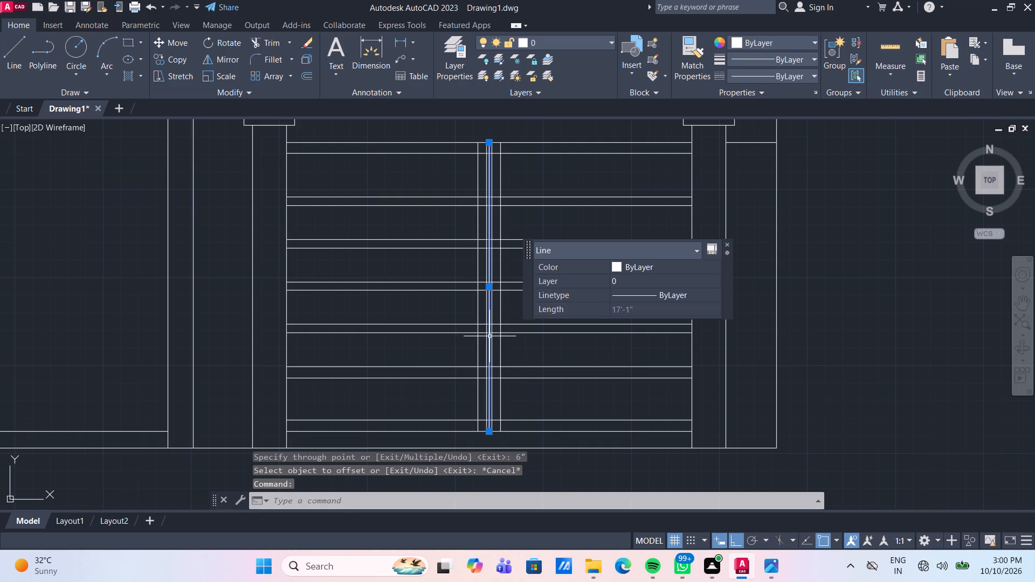
{"action": "key", "text": "Delete"}
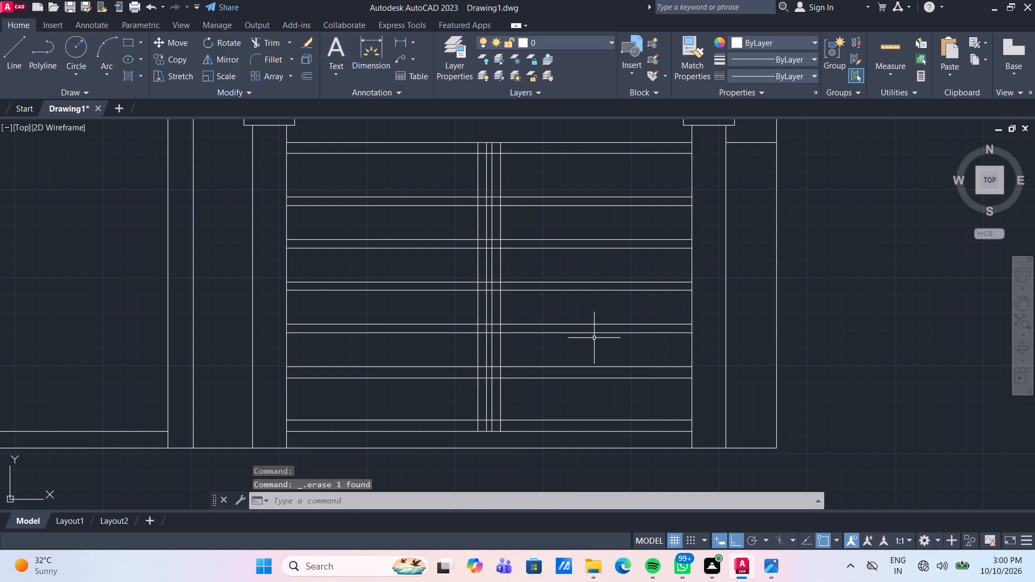
Trim all the horizontal rail lines out of the narrow gap between the two gate leaves.
{"action": "type", "text": "tr"}
{"action": "key", "text": "space"}
{"action": "scroll", "coordinate": [499, 129], "scroll_direction": "up", "scroll_amount": 2}
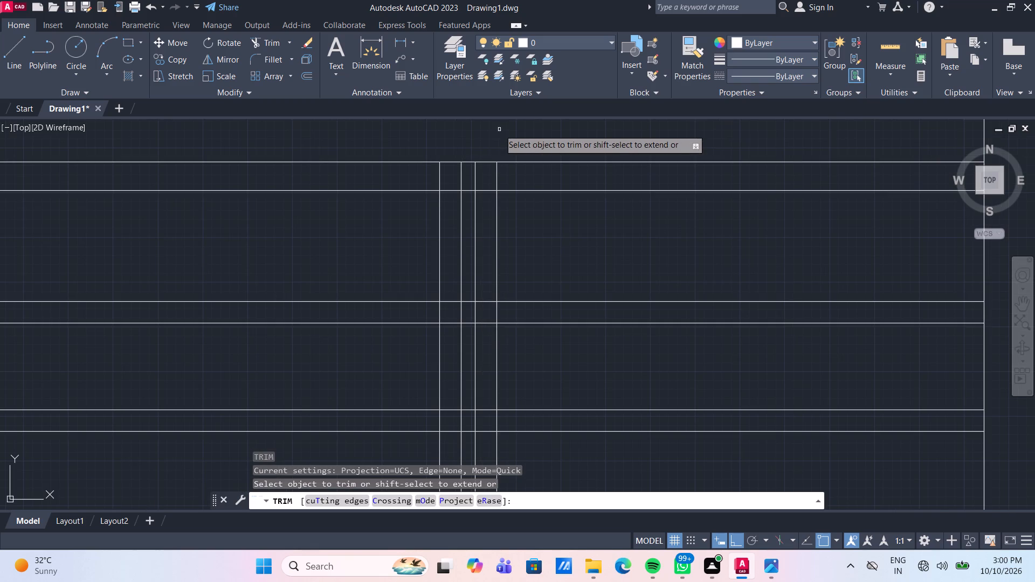
{"action": "left_click", "coordinate": [468, 154]}
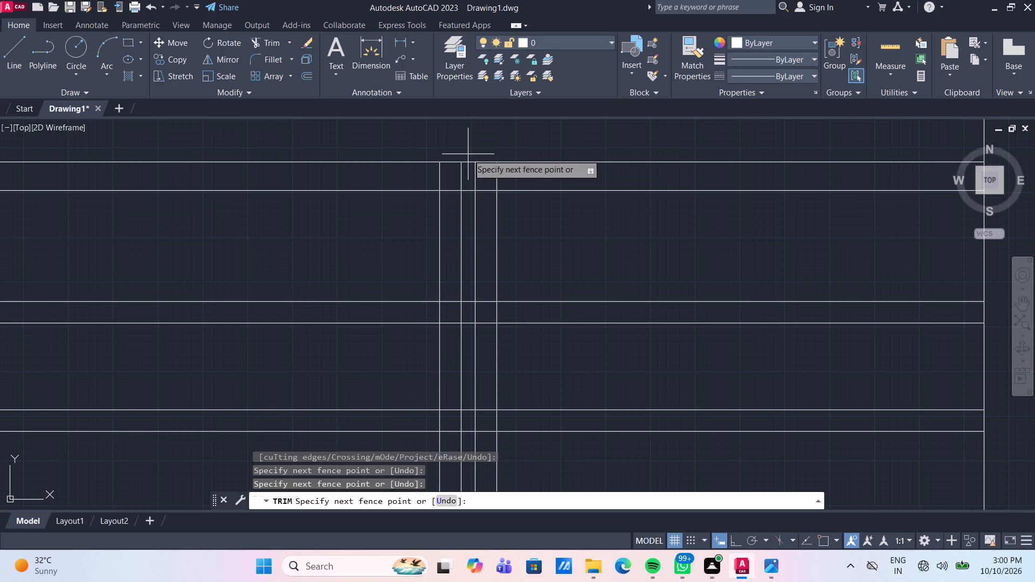
{"action": "scroll", "coordinate": [459, 291], "scroll_direction": "down", "scroll_amount": 4}
{"action": "scroll", "coordinate": [480, 406], "scroll_direction": "up", "scroll_amount": 1}
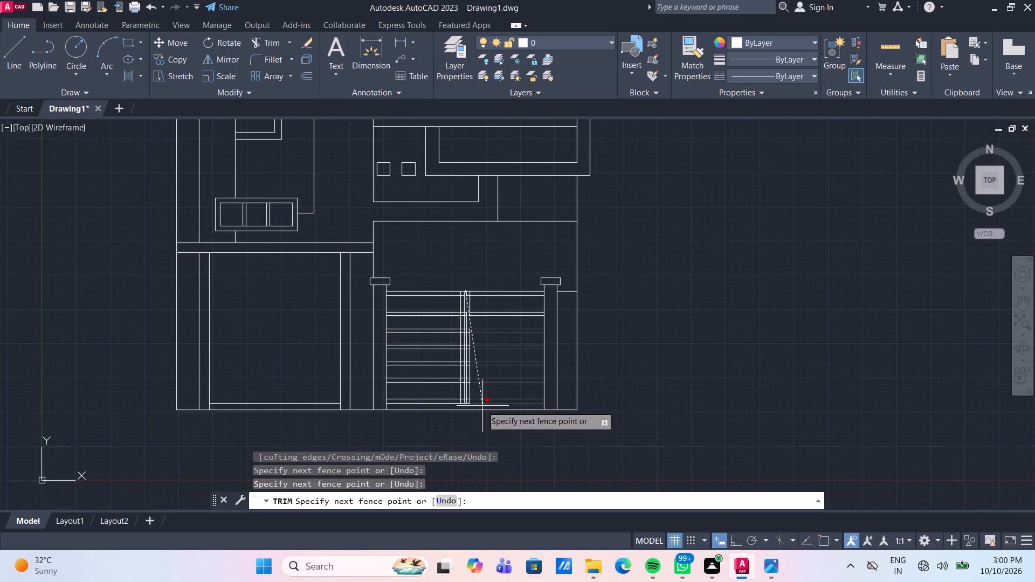
{"action": "scroll", "coordinate": [480, 406], "scroll_direction": "up", "scroll_amount": 5}
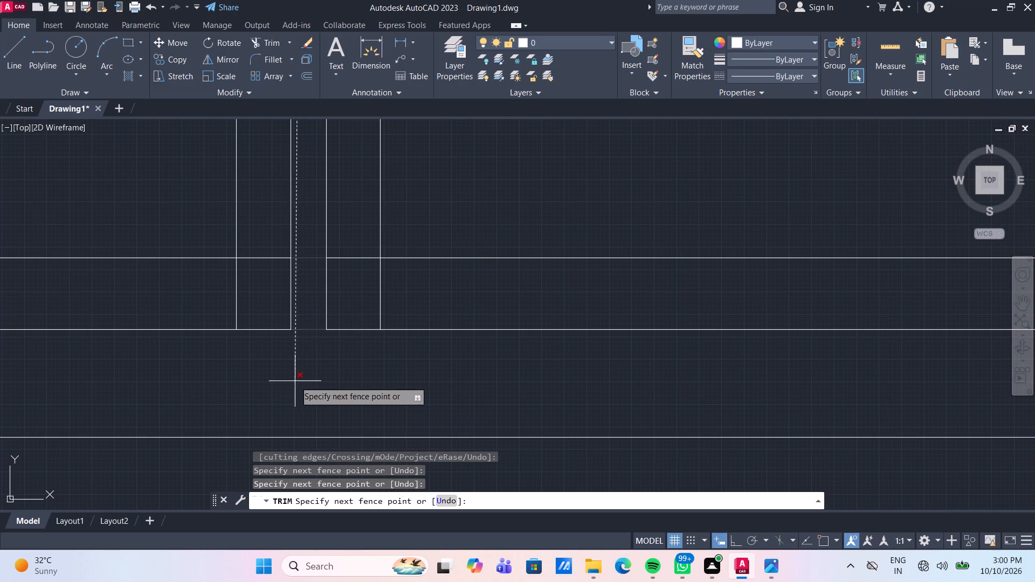
{"action": "left_click", "coordinate": [308, 382]}
Trim the rail lines crossing the right gate leaf's middle stile, keeping its top and bottom outer edges.
{"action": "scroll", "coordinate": [308, 382], "scroll_direction": "down", "scroll_amount": 3}
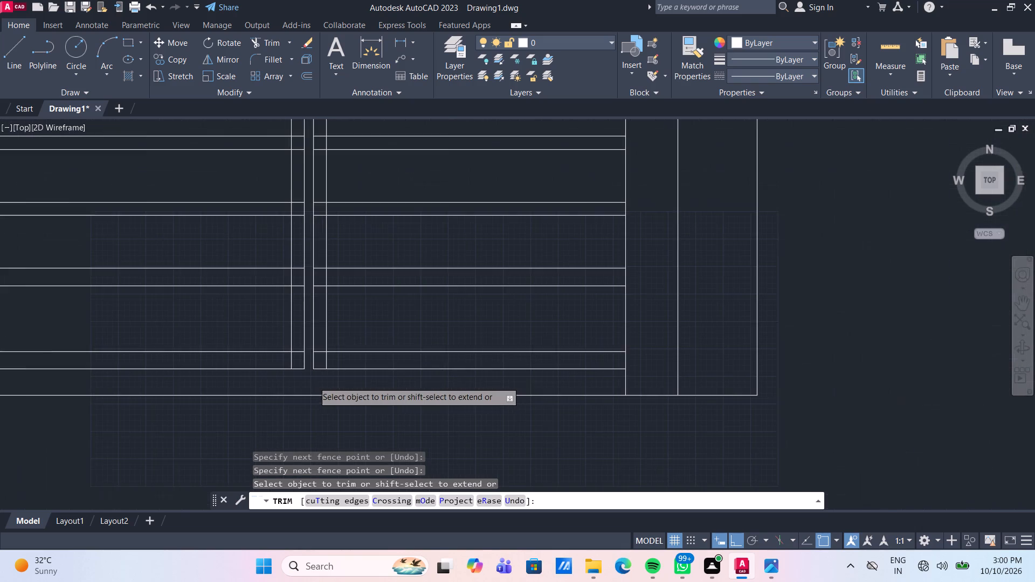
{"action": "scroll", "coordinate": [351, 338], "scroll_direction": "down", "scroll_amount": 3}
{"action": "scroll", "coordinate": [351, 250], "scroll_direction": "up", "scroll_amount": 3}
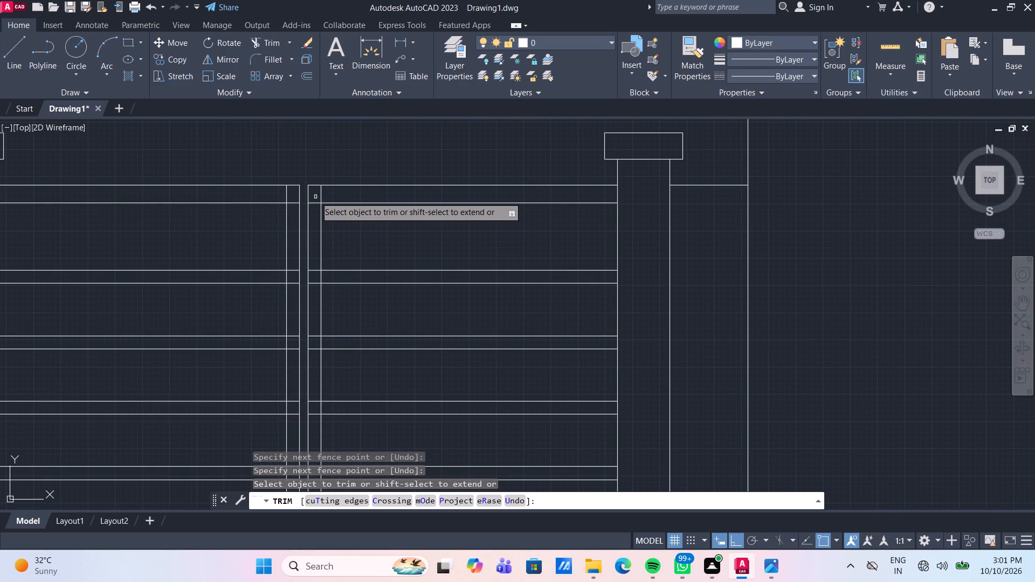
{"action": "left_click", "coordinate": [315, 197]}
{"action": "scroll", "coordinate": [318, 278], "scroll_direction": "down", "scroll_amount": 4}
{"action": "scroll", "coordinate": [315, 396], "scroll_direction": "up", "scroll_amount": 4}
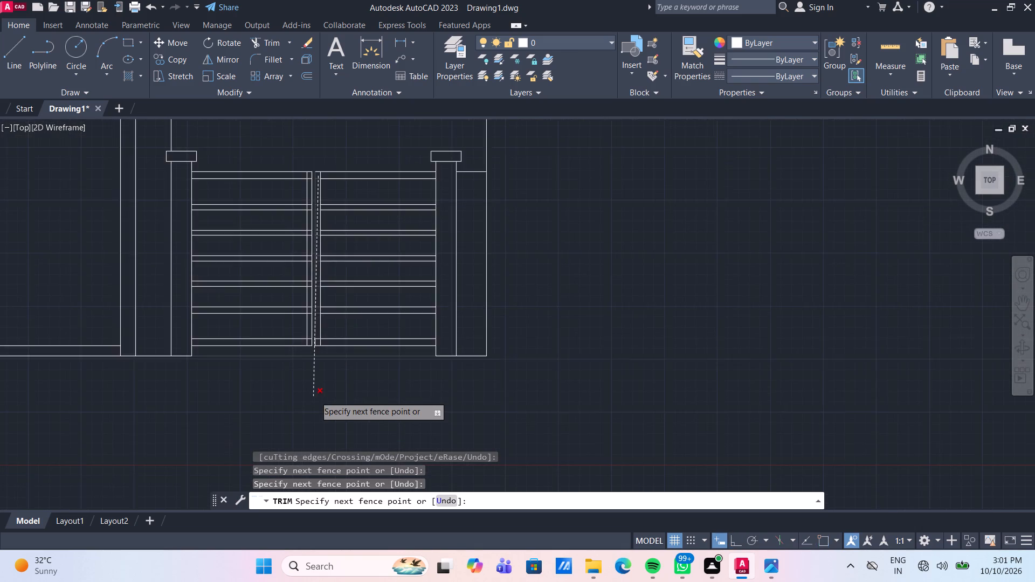
{"action": "left_click", "coordinate": [318, 172]}
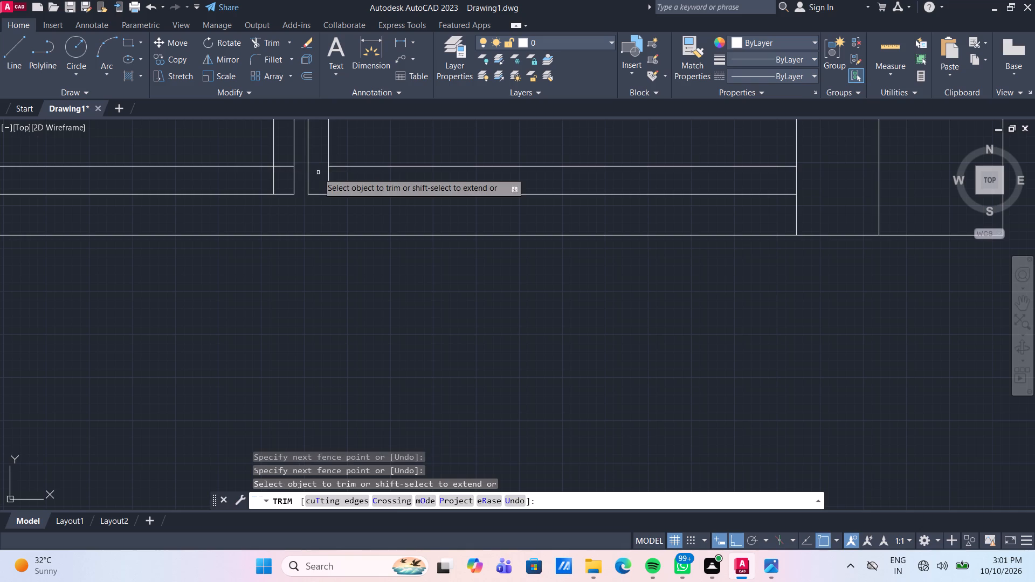
Trim the rail lines crossing the left gate leaf's middle stile, keeping its top and bottom outer edges.
{"action": "scroll", "coordinate": [318, 172], "scroll_direction": "down", "scroll_amount": 6}
{"action": "scroll", "coordinate": [323, 127], "scroll_direction": "up", "scroll_amount": 3}
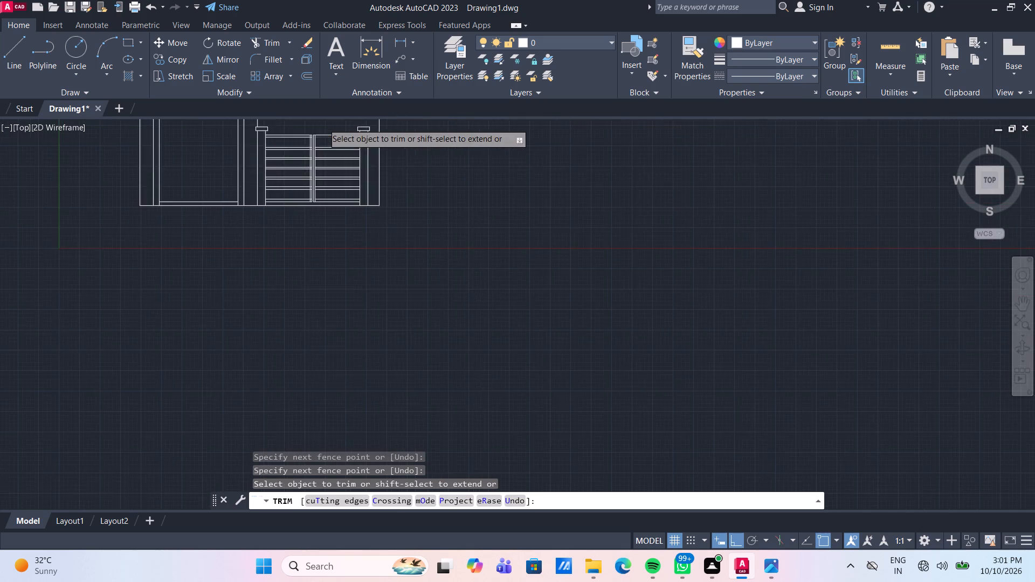
{"action": "scroll", "coordinate": [275, 140], "scroll_direction": "up", "scroll_amount": 2}
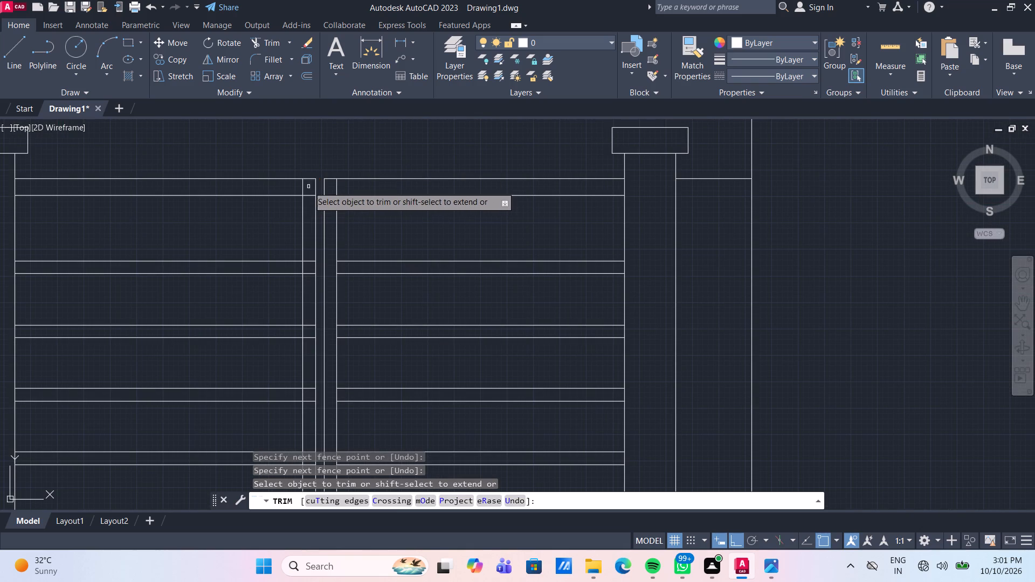
{"action": "left_click", "coordinate": [308, 186]}
{"action": "scroll", "coordinate": [306, 282], "scroll_direction": "down", "scroll_amount": 4}
{"action": "scroll", "coordinate": [309, 342], "scroll_direction": "up", "scroll_amount": 3}
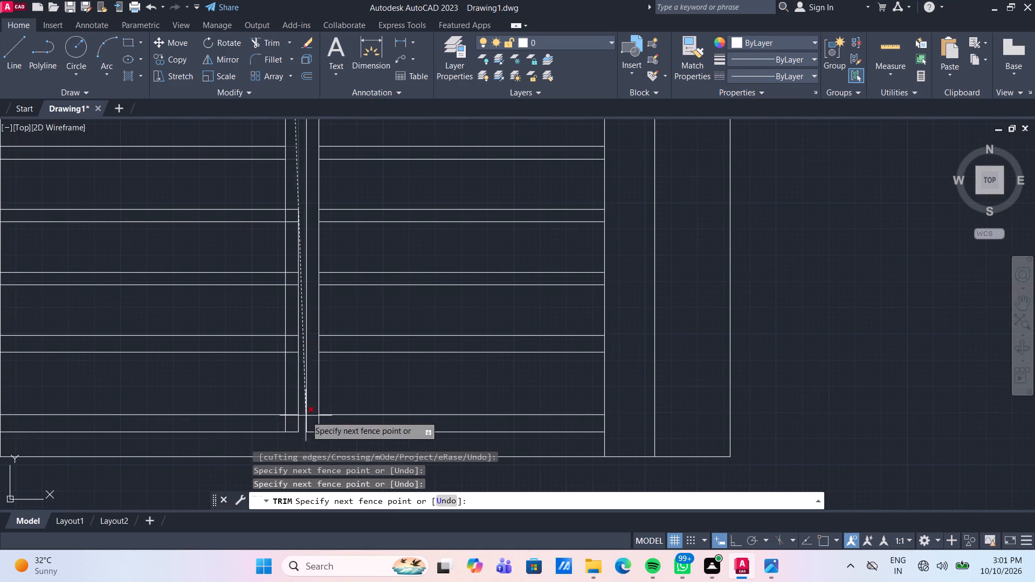
{"action": "left_click", "coordinate": [292, 422]}
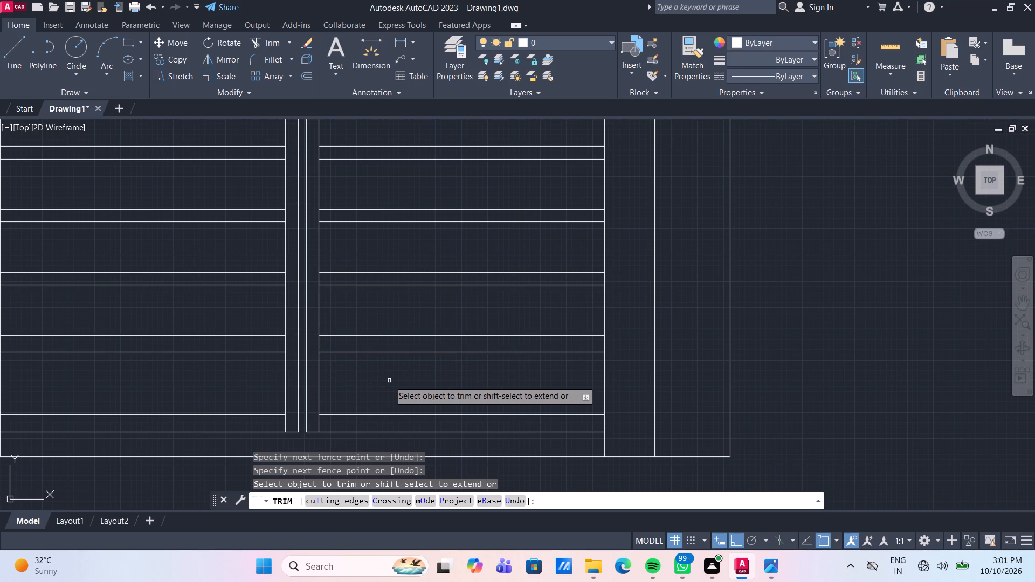
Trim both middle stiles' inner edge lines where they cross the two lowest rails.
{"action": "left_click", "coordinate": [318, 426]}
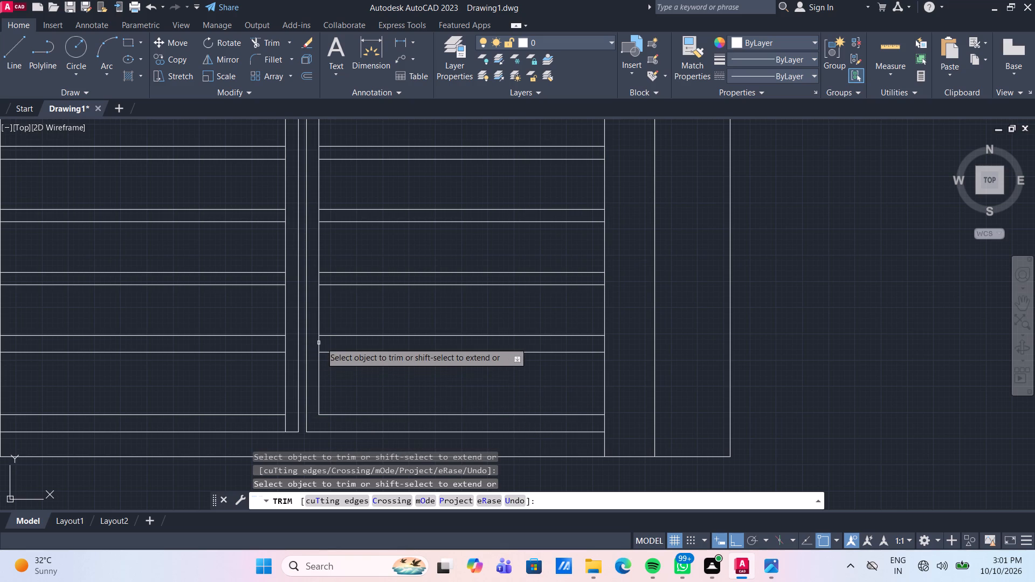
{"action": "left_click", "coordinate": [321, 342]}
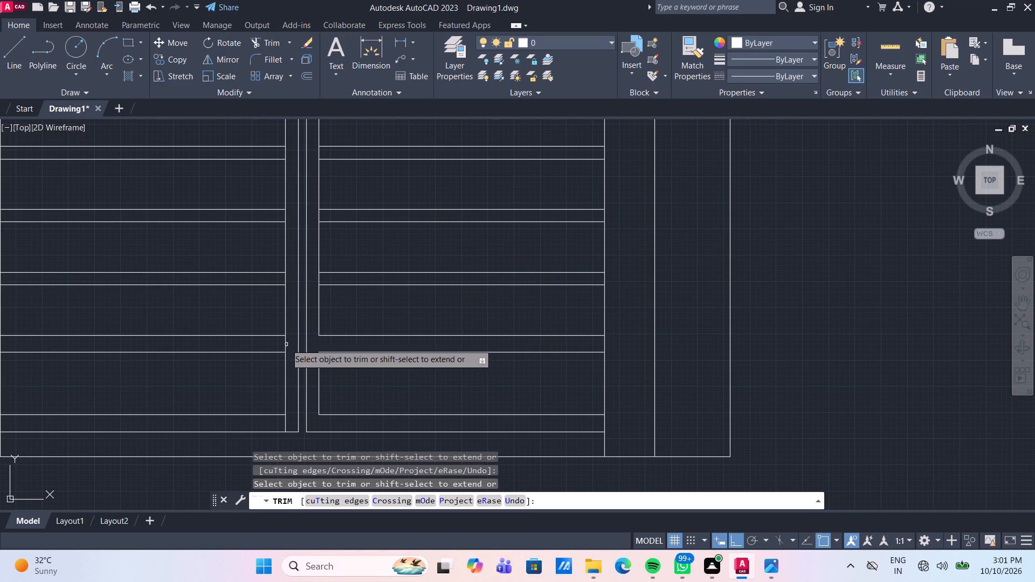
{"action": "left_click", "coordinate": [284, 343]}
{"action": "left_click", "coordinate": [287, 427]}
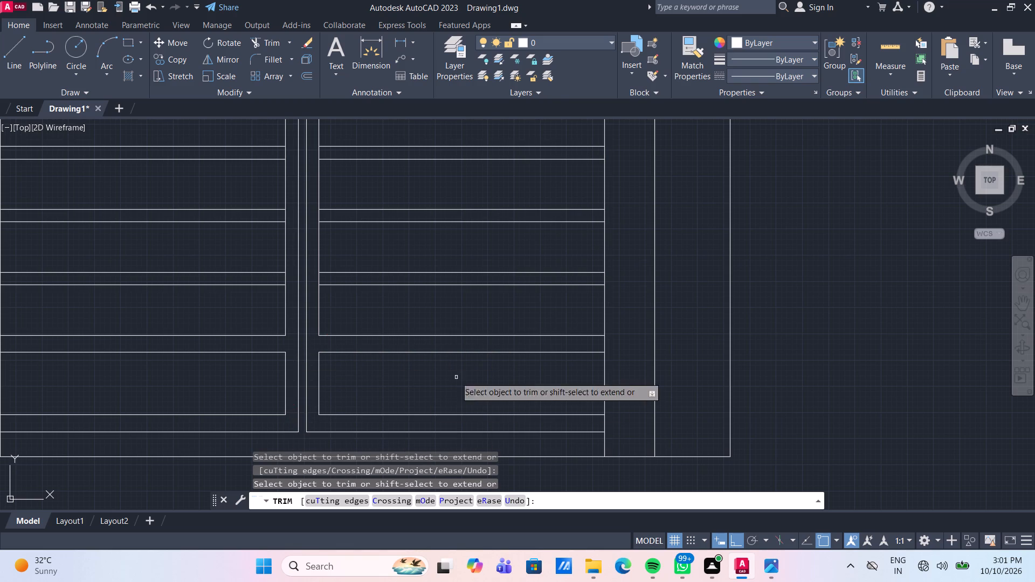
{"action": "scroll", "coordinate": [485, 366], "scroll_direction": "down", "scroll_amount": 1}
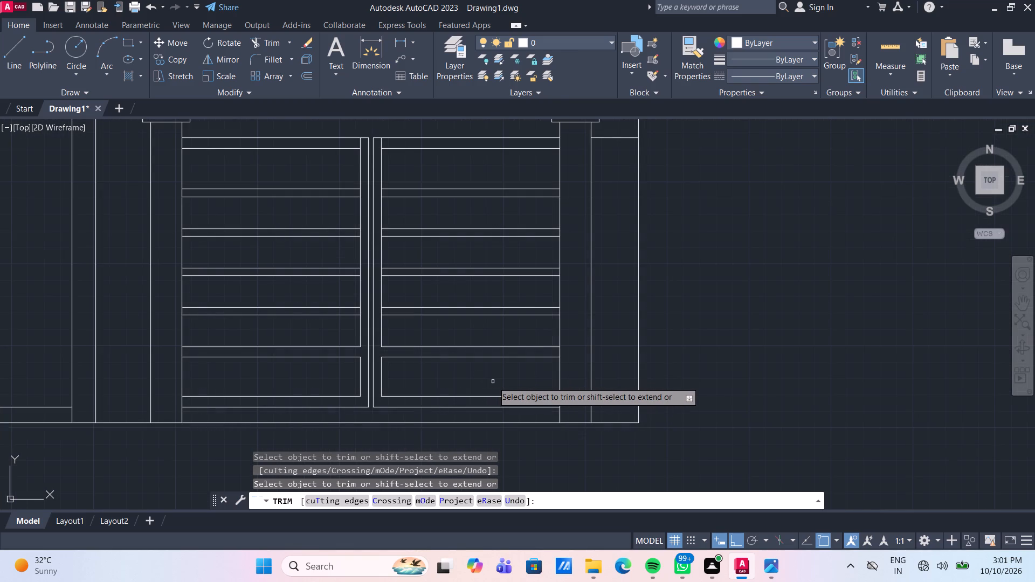
{"action": "key", "text": "Escape"}
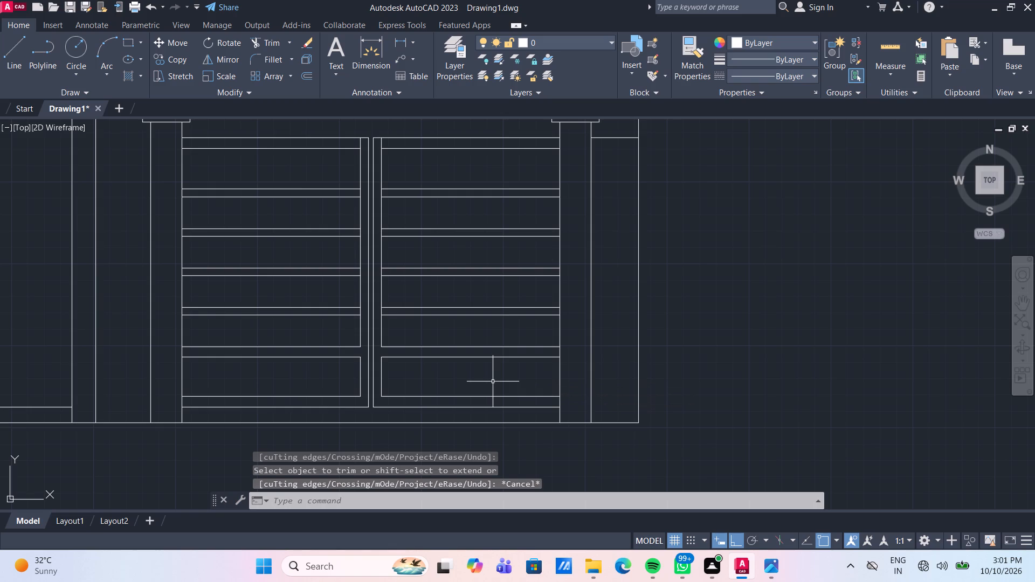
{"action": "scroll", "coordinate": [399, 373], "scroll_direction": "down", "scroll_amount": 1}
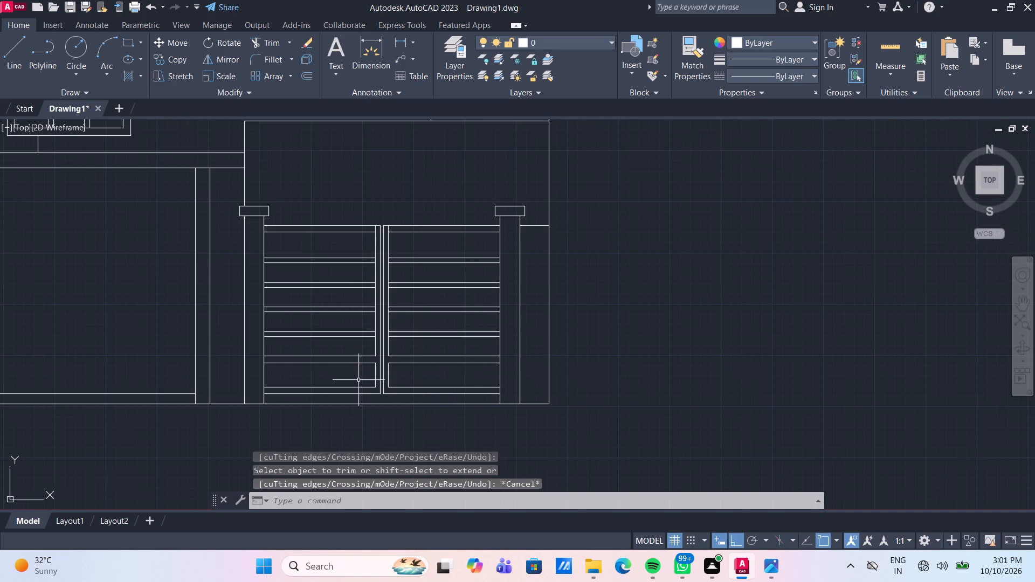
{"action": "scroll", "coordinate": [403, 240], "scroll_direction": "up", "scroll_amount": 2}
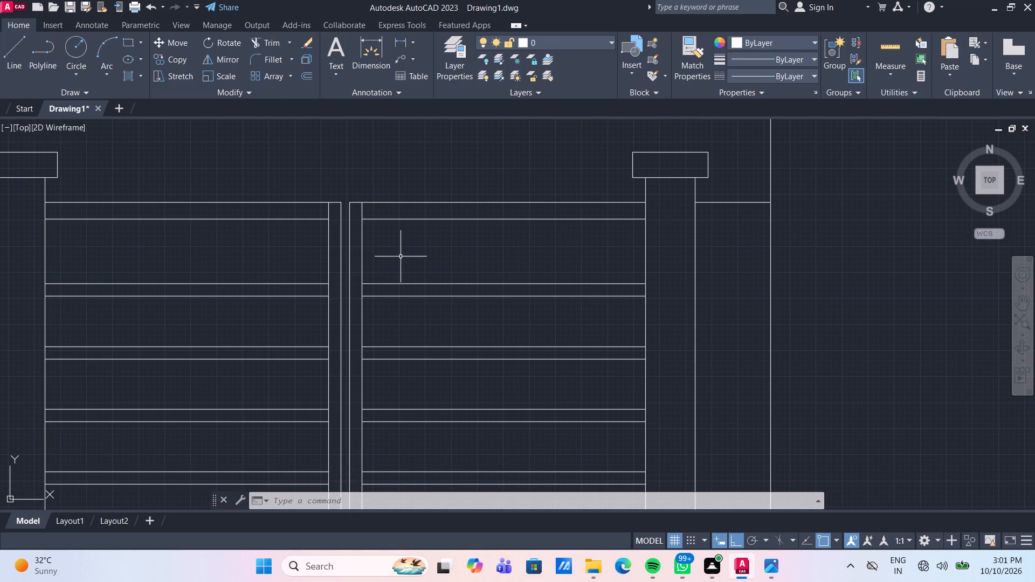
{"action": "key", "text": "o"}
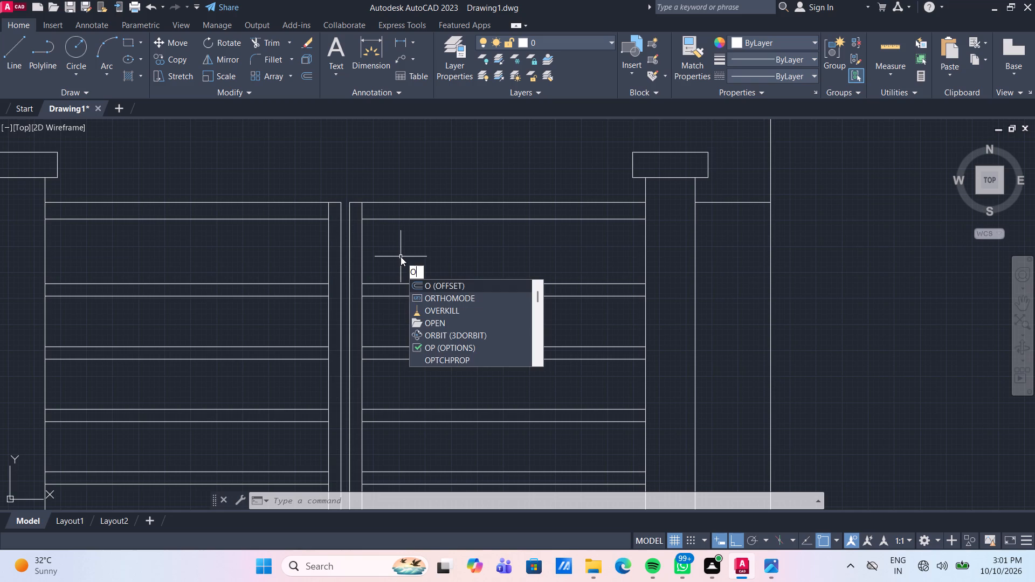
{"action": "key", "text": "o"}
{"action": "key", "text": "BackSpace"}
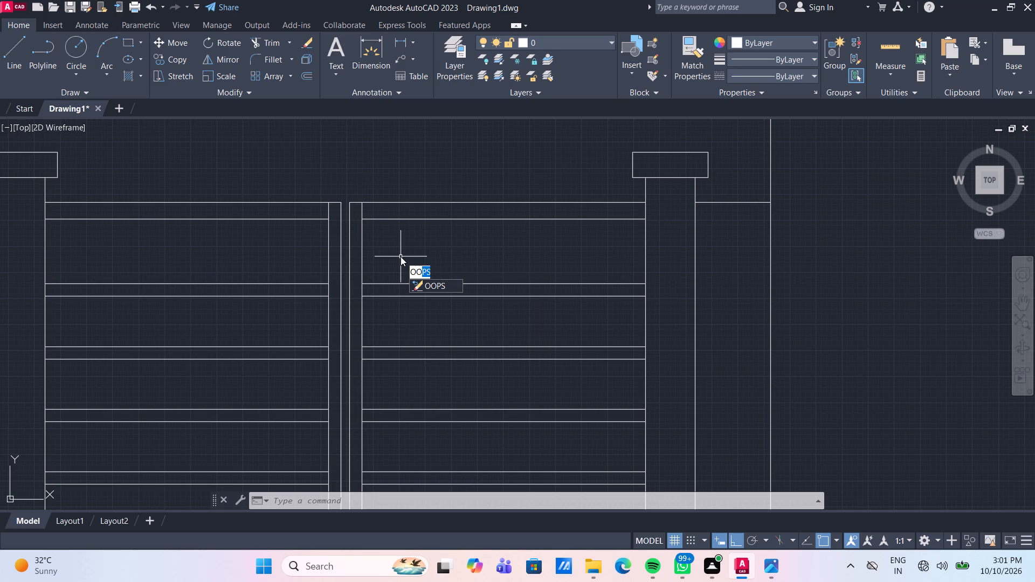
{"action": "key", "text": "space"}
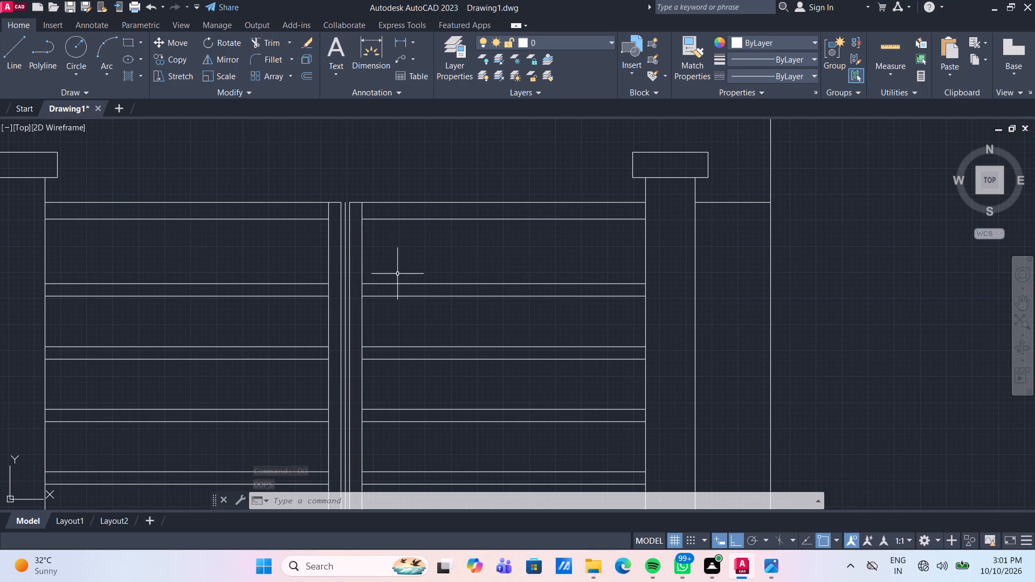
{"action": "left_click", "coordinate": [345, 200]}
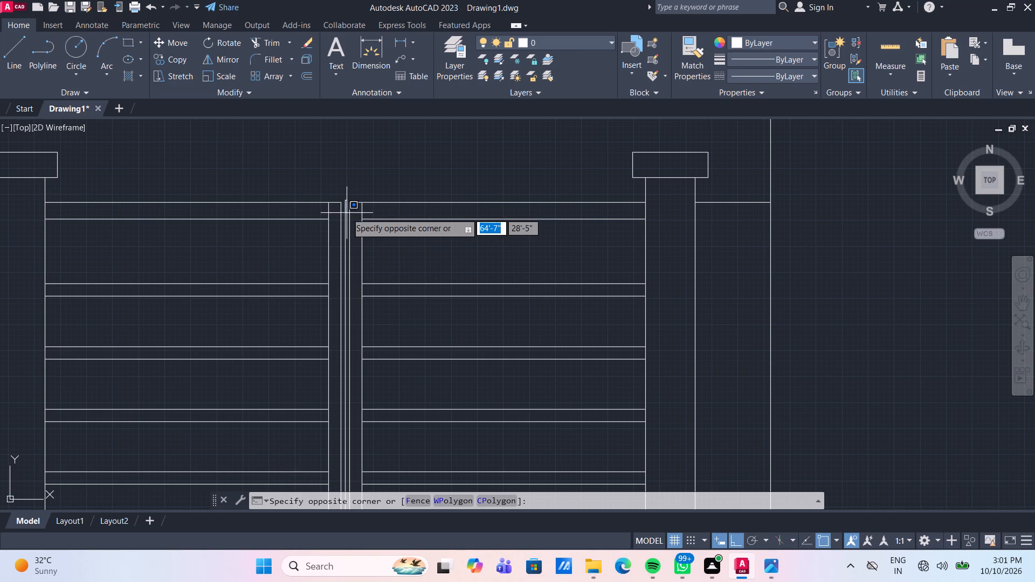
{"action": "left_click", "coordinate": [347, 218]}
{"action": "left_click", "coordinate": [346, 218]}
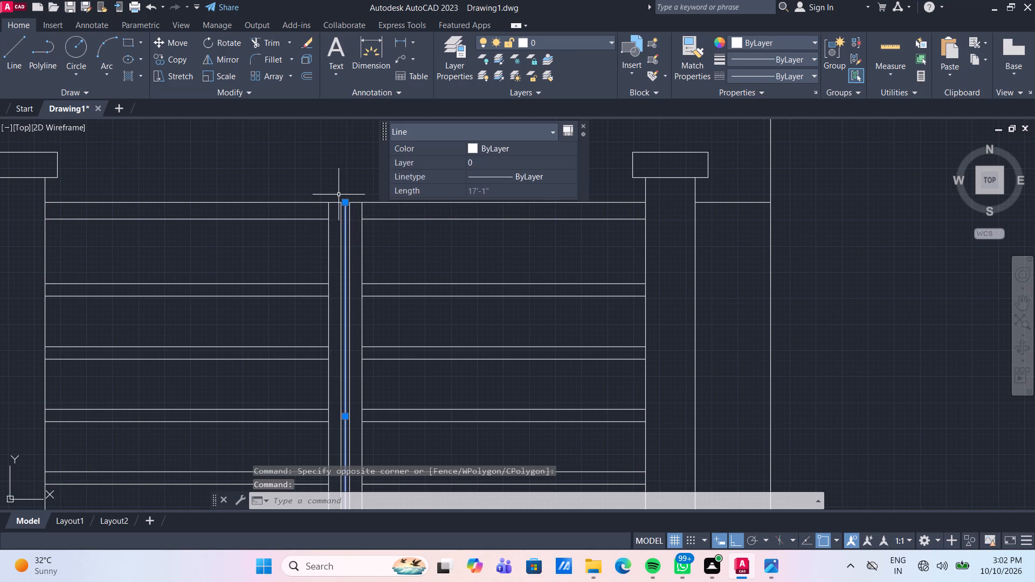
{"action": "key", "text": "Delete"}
Offset the right leaf's long stile edge 2' toward the right pillar, and that copy 6" further to form a vertical bar.
{"action": "scroll", "coordinate": [339, 195], "scroll_direction": "down", "scroll_amount": 2}
{"action": "scroll", "coordinate": [348, 183], "scroll_direction": "up", "scroll_amount": 2}
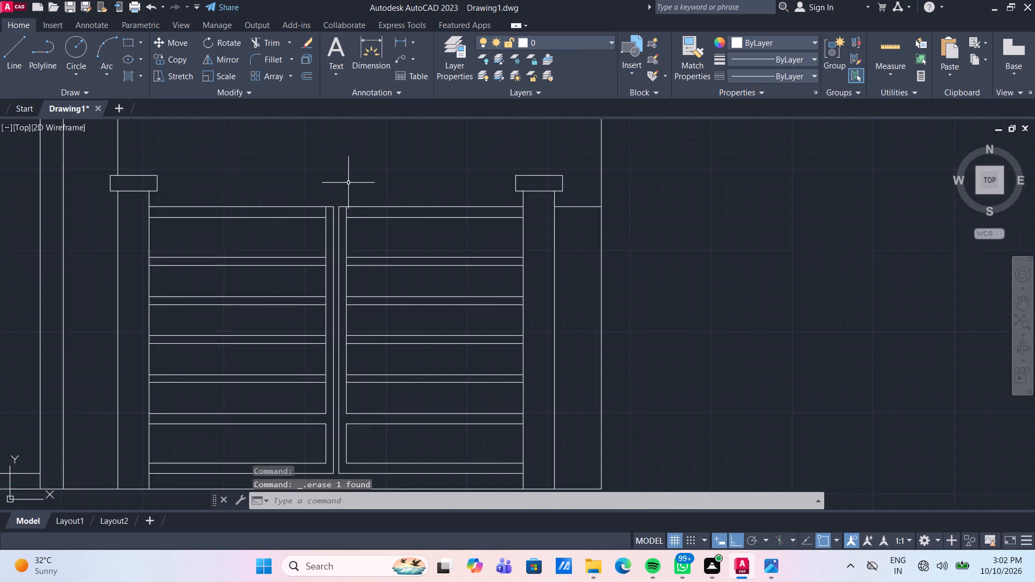
{"action": "scroll", "coordinate": [351, 174], "scroll_direction": "down", "scroll_amount": 1}
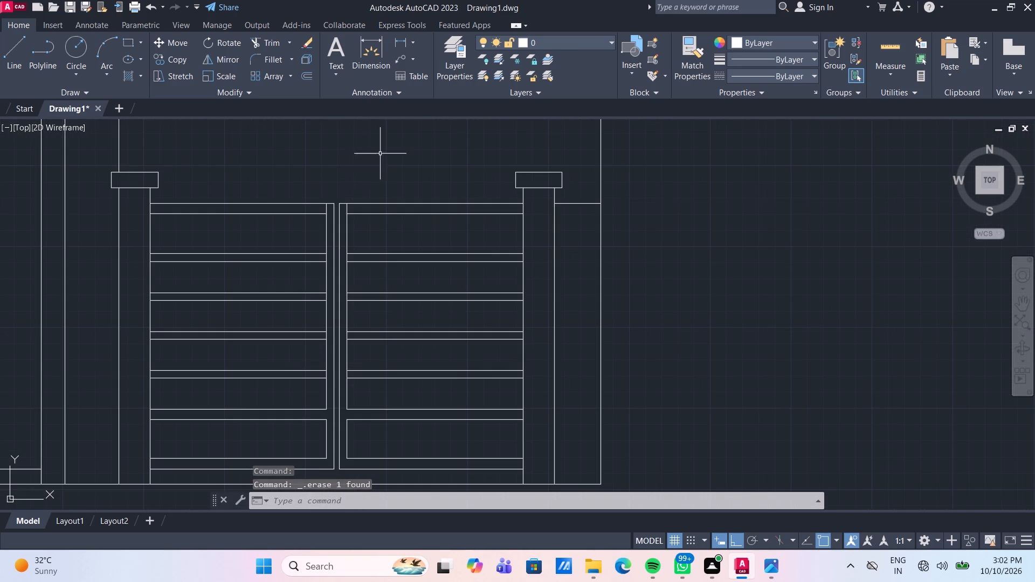
{"action": "key", "text": "o"}
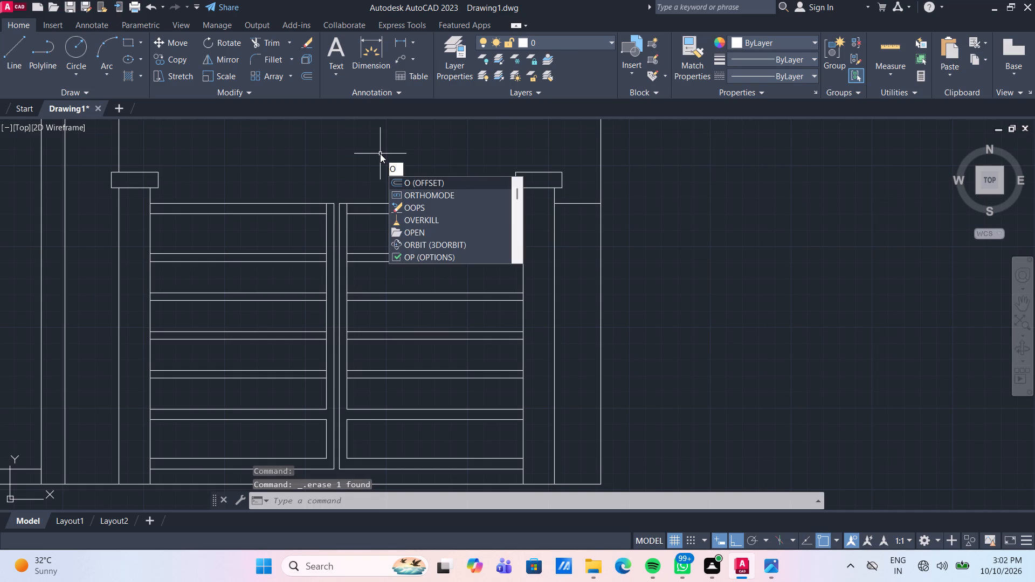
{"action": "key", "text": "Return"}
{"action": "key", "text": "space"}
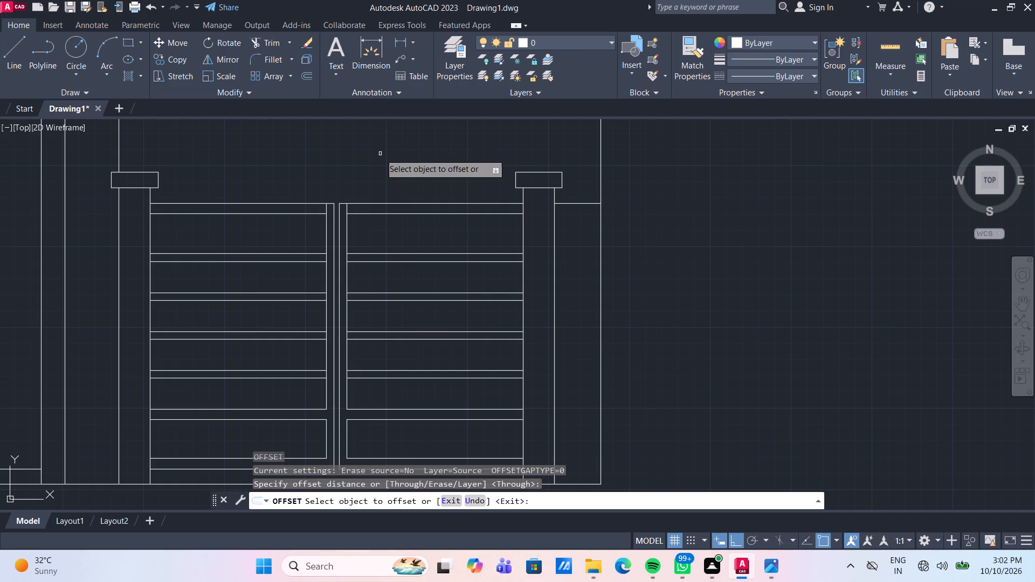
{"action": "left_click", "coordinate": [347, 273]}
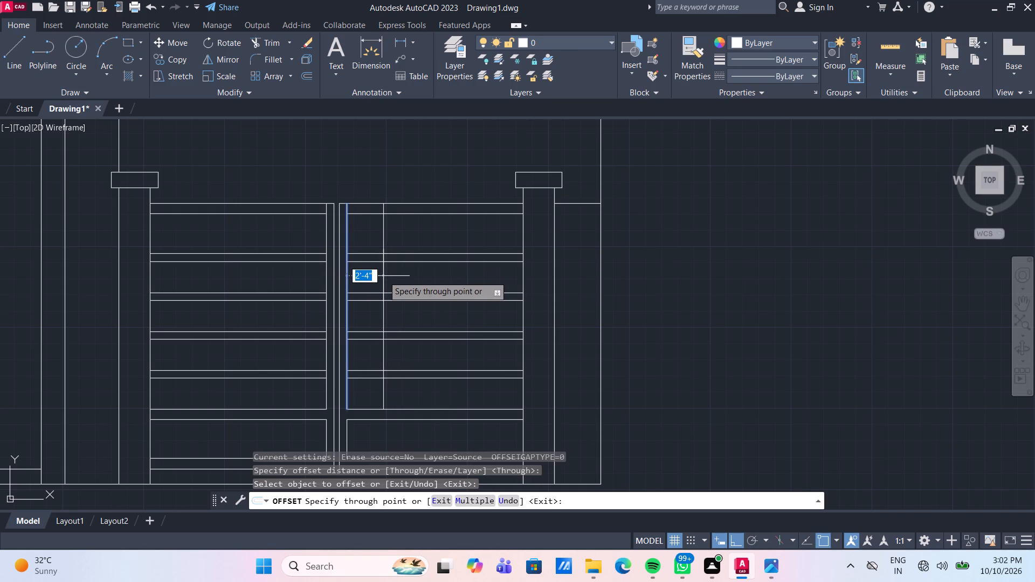
{"action": "type", "text": "2'"}
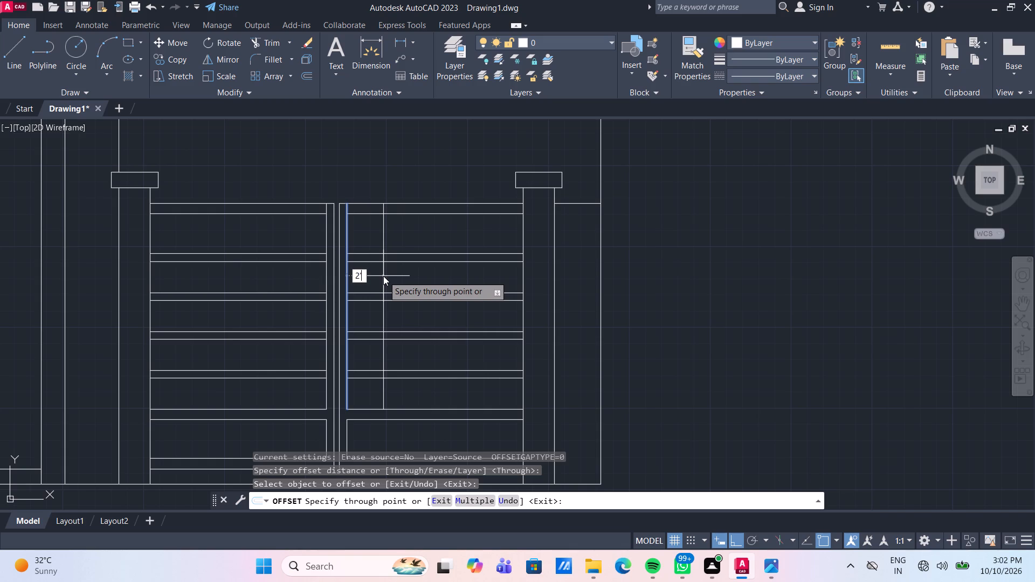
{"action": "key", "text": "Return"}
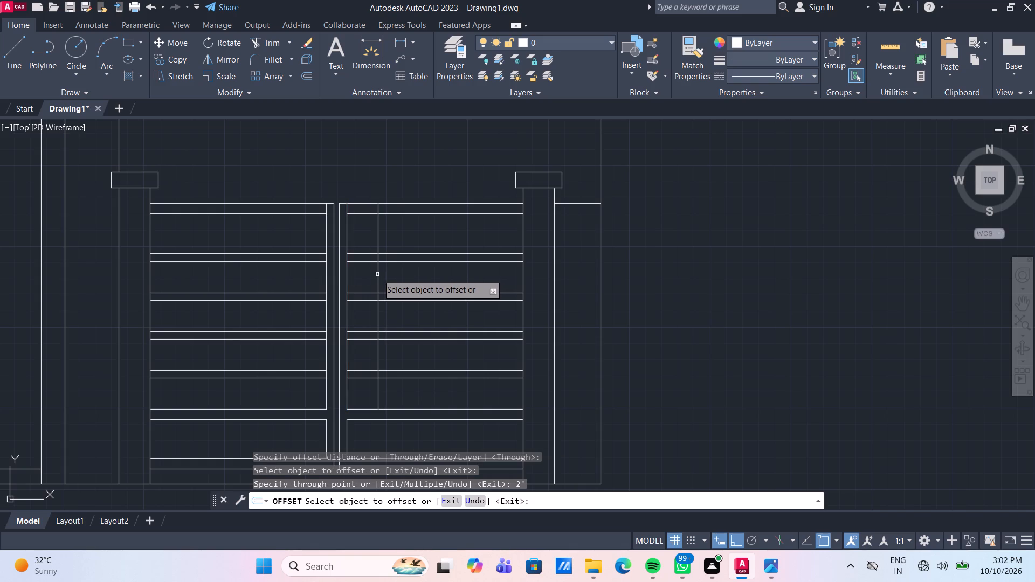
{"action": "left_click", "coordinate": [377, 274]}
{"action": "type", "text": "6\""}
{"action": "key", "text": "Return"}
Offset the first bar's outer edge 1' toward the right pillar, and that copy 6" further to form a second vertical bar.
{"action": "left_click", "coordinate": [385, 276]}
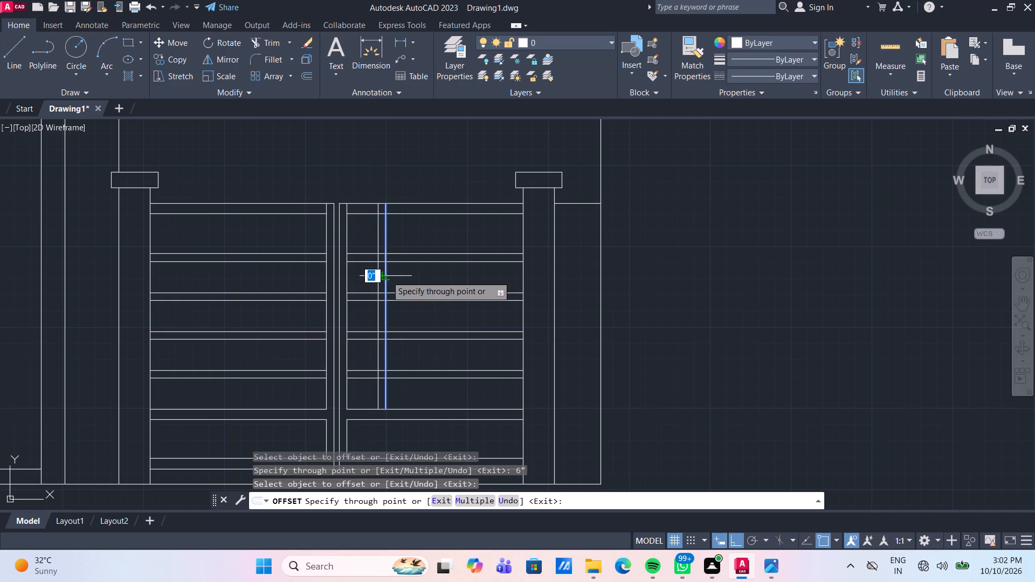
{"action": "type", "text": "1'"}
{"action": "key", "text": "Return"}
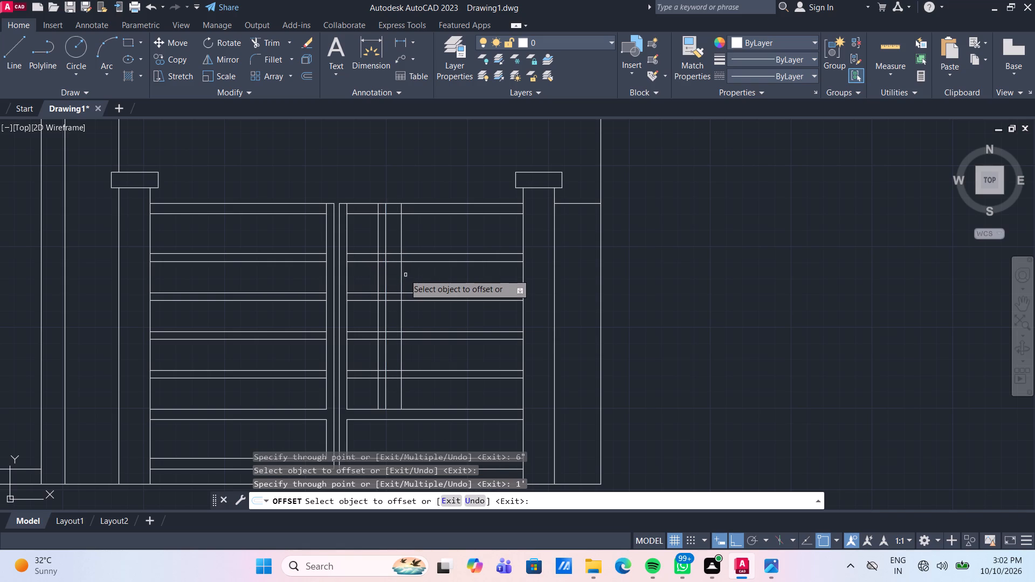
{"action": "left_click", "coordinate": [401, 272]}
{"action": "type", "text": "6\""}
{"action": "key", "text": "Return"}
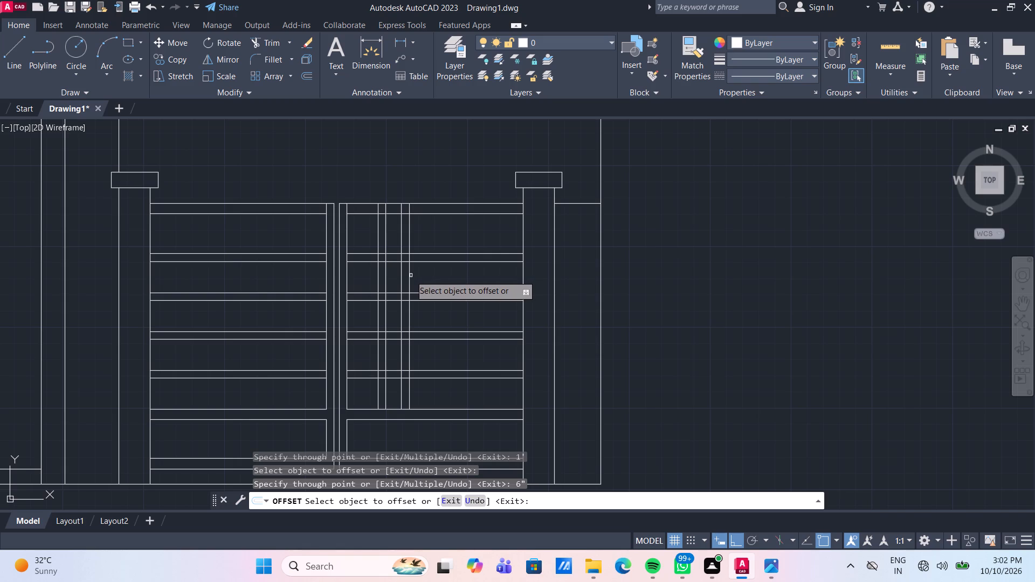
Offset the second bar's outer edge 4' toward the right pillar, and that copy 6" further to form a third vertical bar.
{"action": "left_click", "coordinate": [409, 275]}
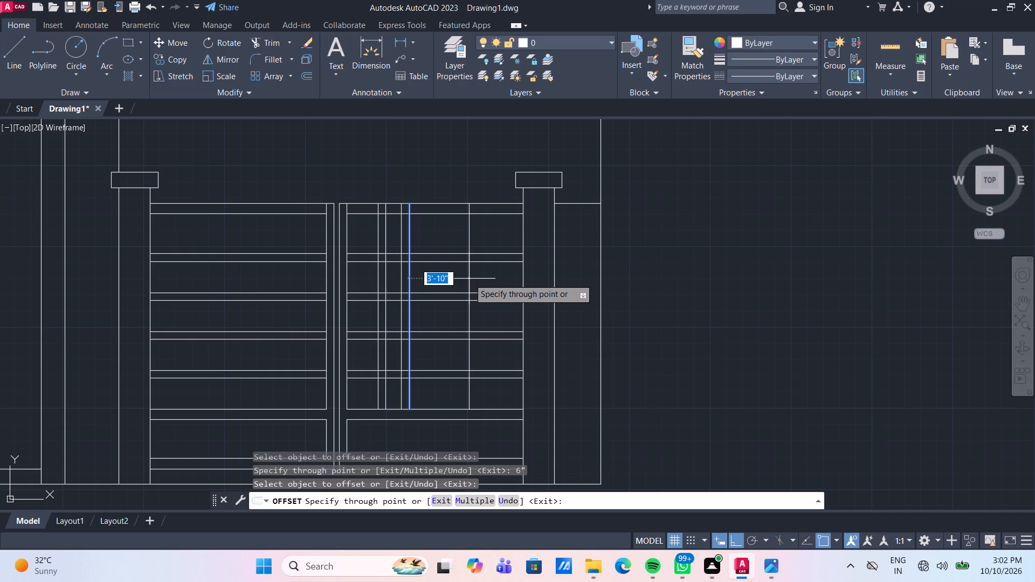
{"action": "type", "text": "4'"}
{"action": "key", "text": "Return"}
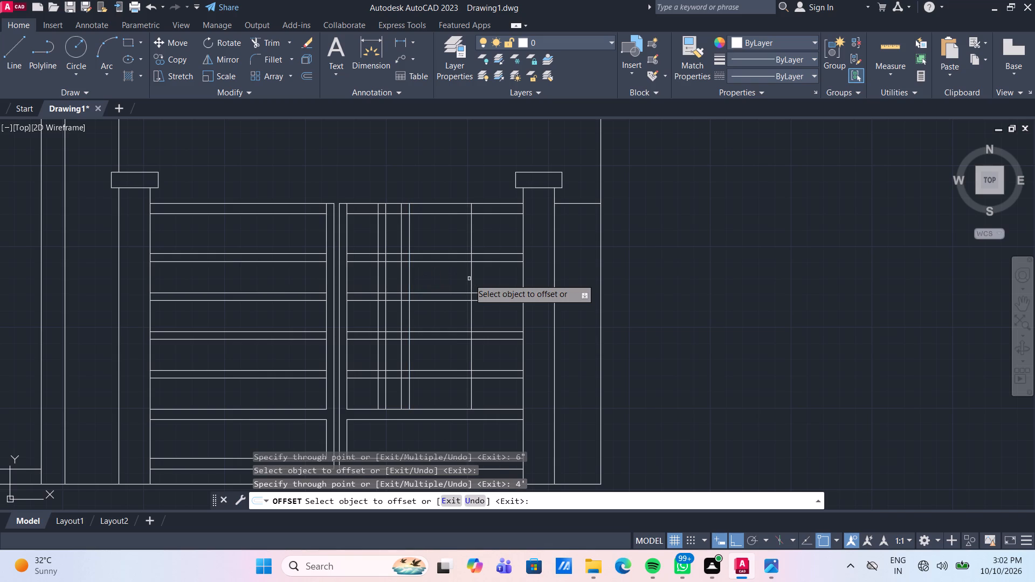
{"action": "left_click", "coordinate": [472, 279]}
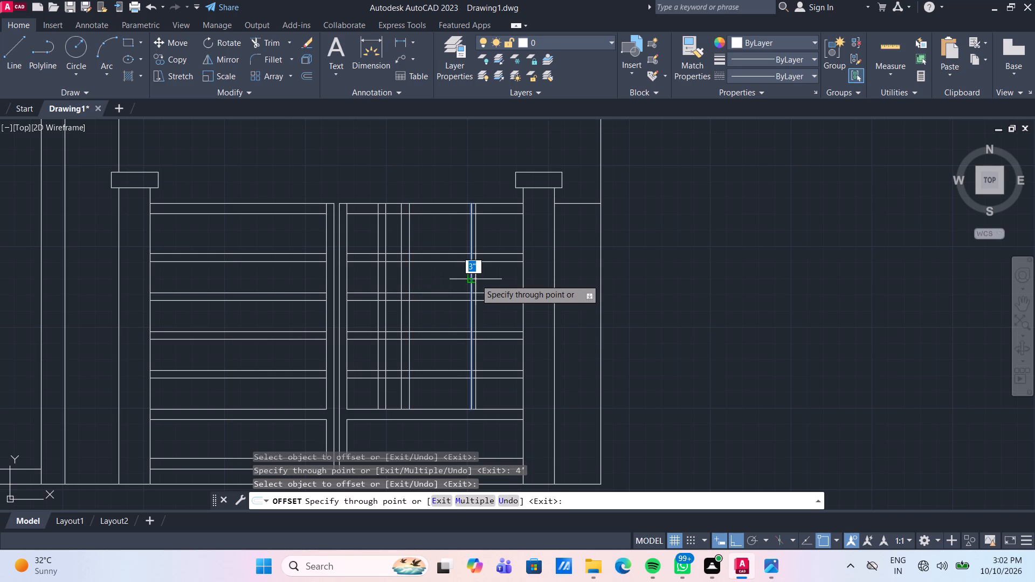
{"action": "type", "text": "6\""}
{"action": "key", "text": "Return"}
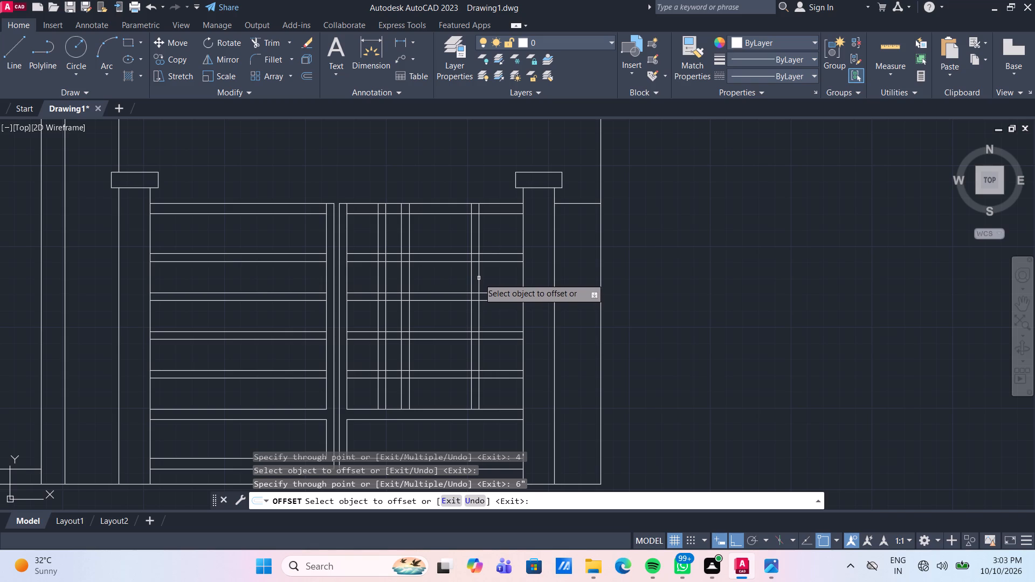
Offset the third bar's outer edge 1' toward the right pillar, and that copy 6" further to form a fourth vertical bar.
{"action": "left_click", "coordinate": [479, 278]}
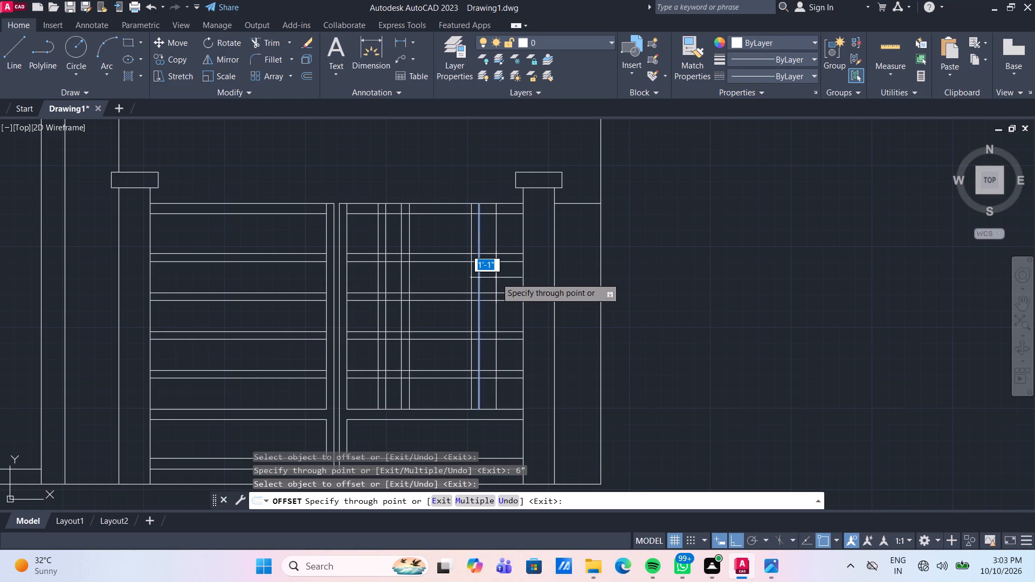
{"action": "key", "text": "1"}
{"action": "key", "text": "apostrophe"}
{"action": "key", "text": "Return"}
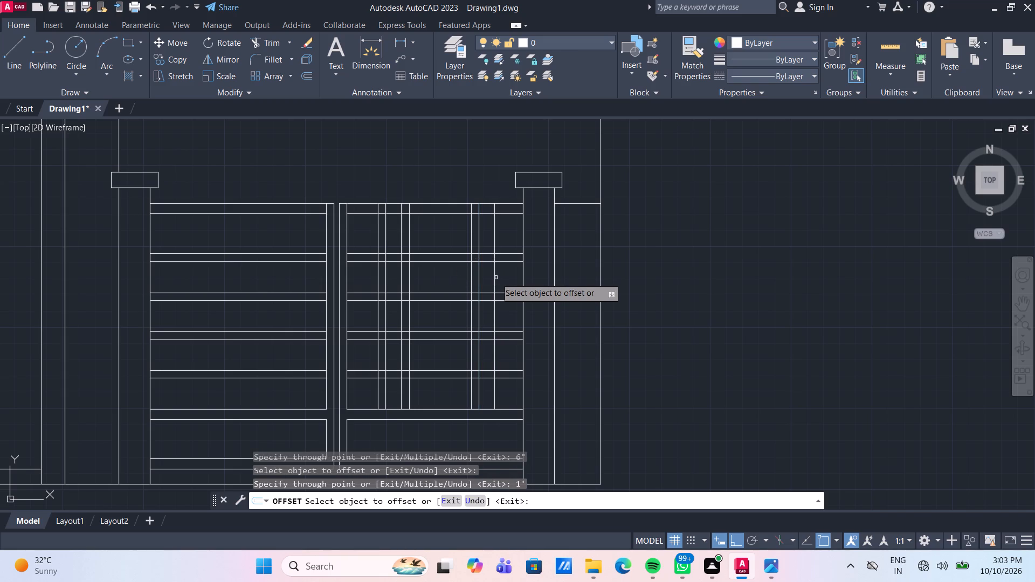
{"action": "left_click", "coordinate": [494, 277]}
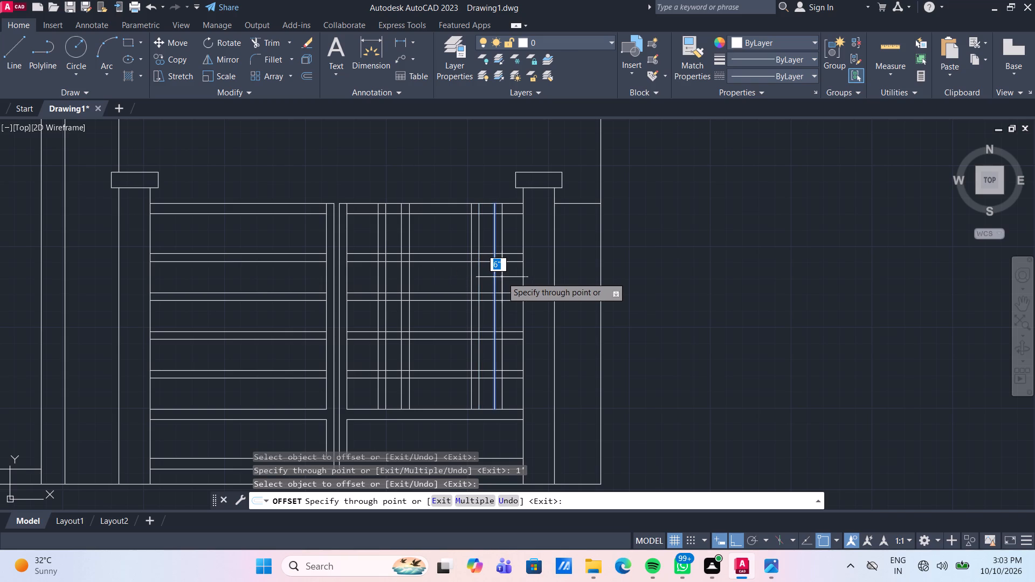
{"action": "type", "text": "6\""}
{"action": "key", "text": "Return"}
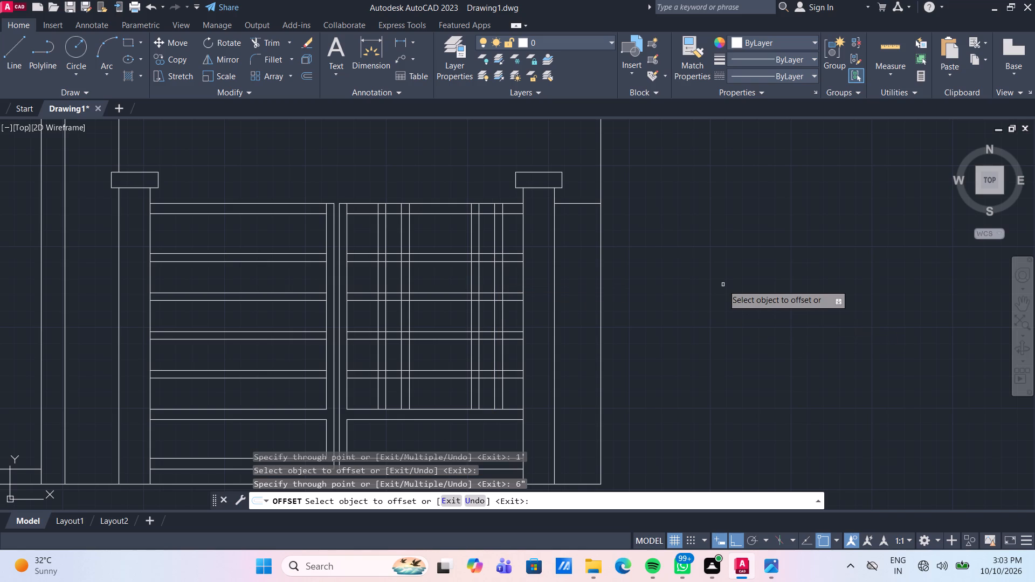
{"action": "key", "text": "Escape"}
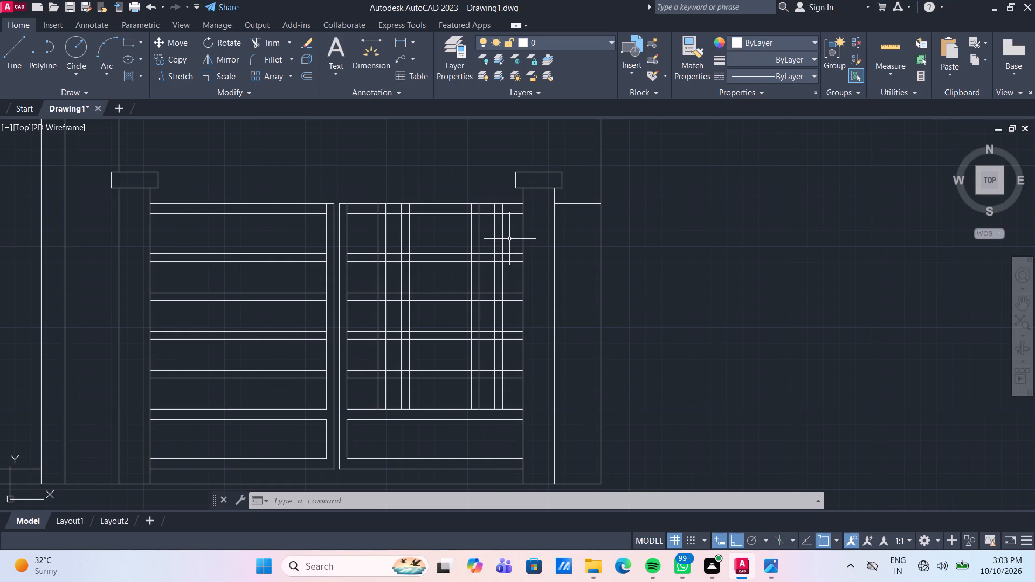
Draw a horizontal helper line across the gap between the two middle stiles at the gate's top edge.
{"action": "scroll", "coordinate": [388, 204], "scroll_direction": "up", "scroll_amount": 1}
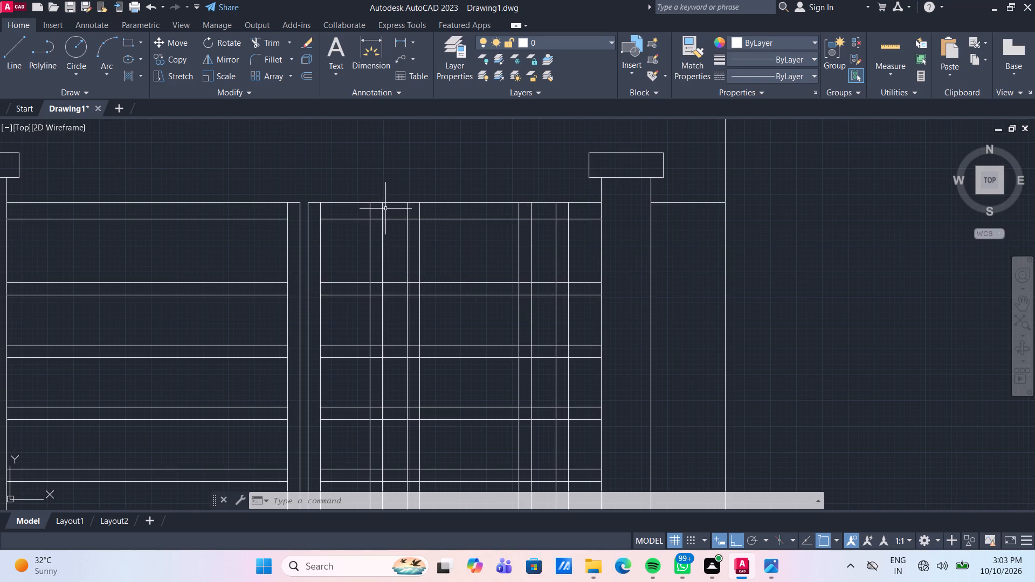
{"action": "scroll", "coordinate": [371, 204], "scroll_direction": "up", "scroll_amount": 1}
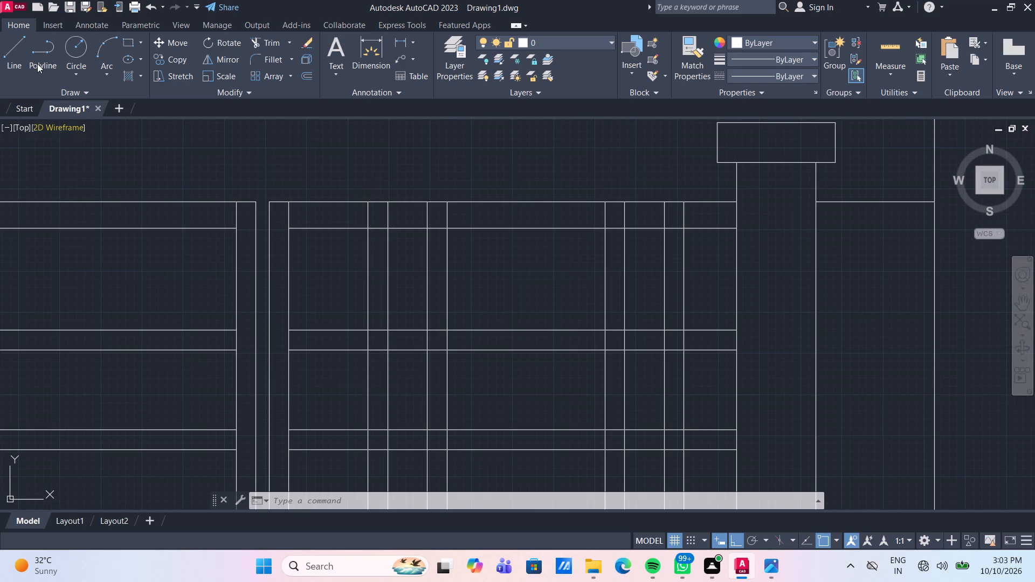
{"action": "left_click", "coordinate": [17, 46]}
{"action": "scroll", "coordinate": [218, 182], "scroll_direction": "up", "scroll_amount": 1}
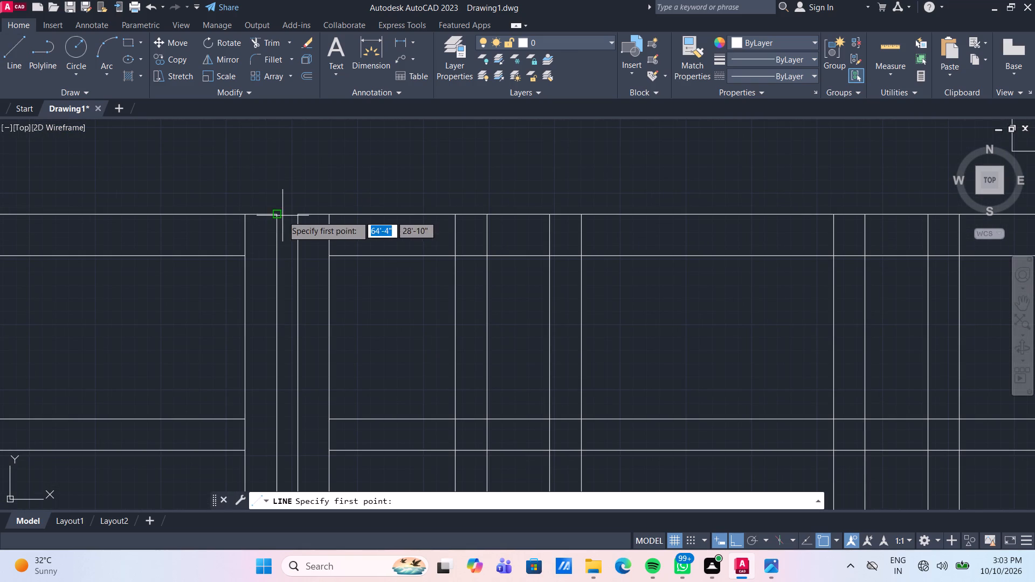
{"action": "left_click", "coordinate": [275, 216]}
{"action": "left_click", "coordinate": [300, 210]}
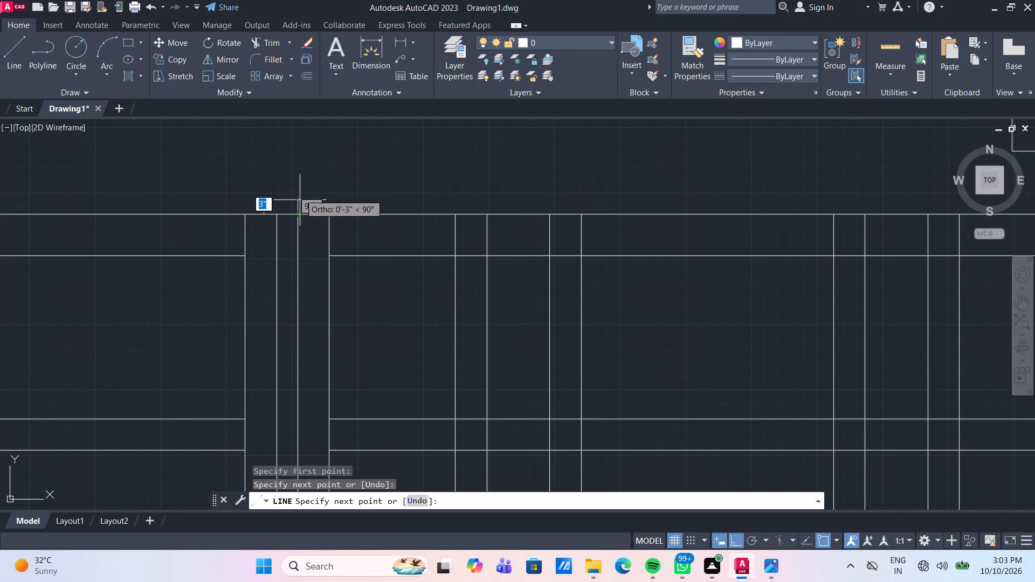
{"action": "key", "text": "Escape"}
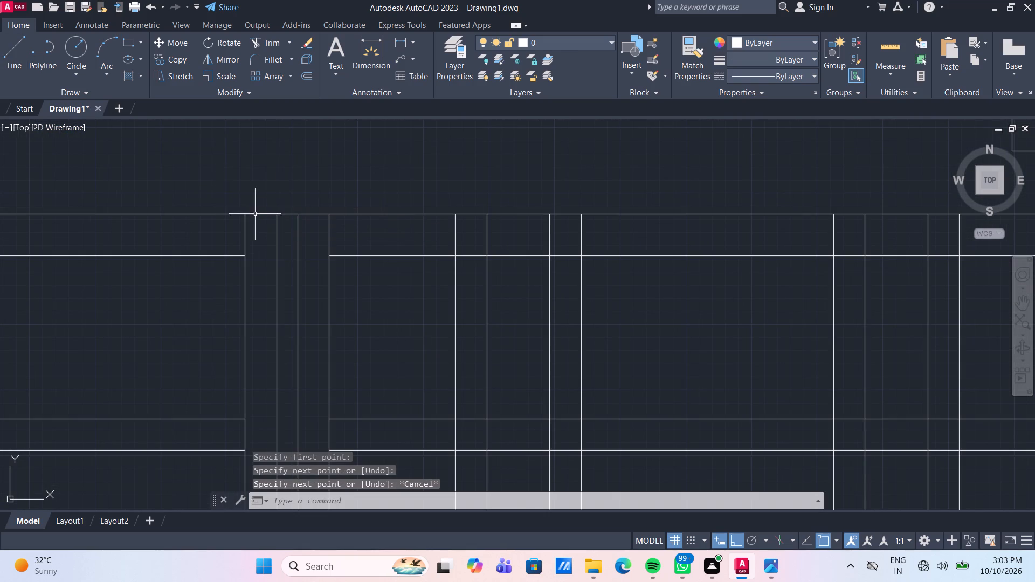
Draw a short vertical helper line upward from the midpoint of the line bridging the two middle stiles.
{"action": "type", "text": "l"}
{"action": "key", "text": "space"}
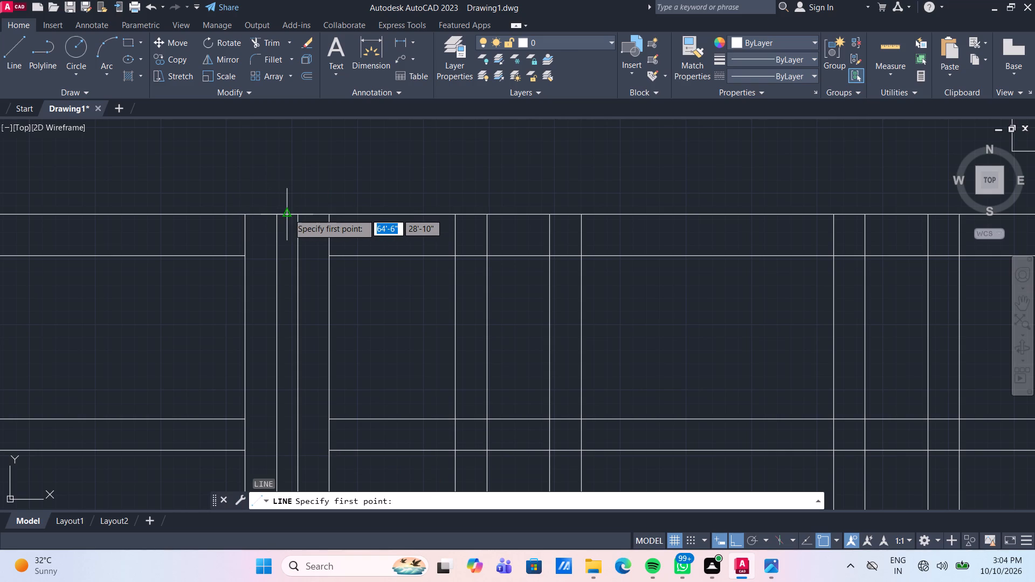
{"action": "left_click_drag", "start_coordinate": [288, 213], "coordinate": [292, 202]}
{"action": "left_click", "coordinate": [293, 184]}
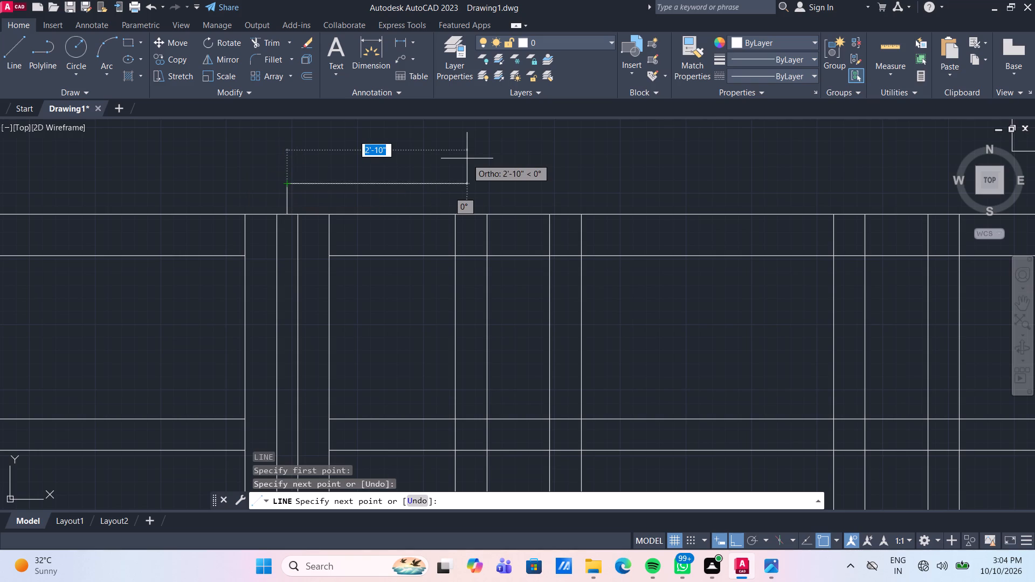
{"action": "key", "text": "Escape"}
Mirror the right leaf's eight vertical bar lines onto the left leaf about the vertical centreline between the leaves, keeping the originals.
{"action": "scroll", "coordinate": [467, 158], "scroll_direction": "down", "scroll_amount": 3}
{"action": "scroll", "coordinate": [564, 207], "scroll_direction": "up", "scroll_amount": 1}
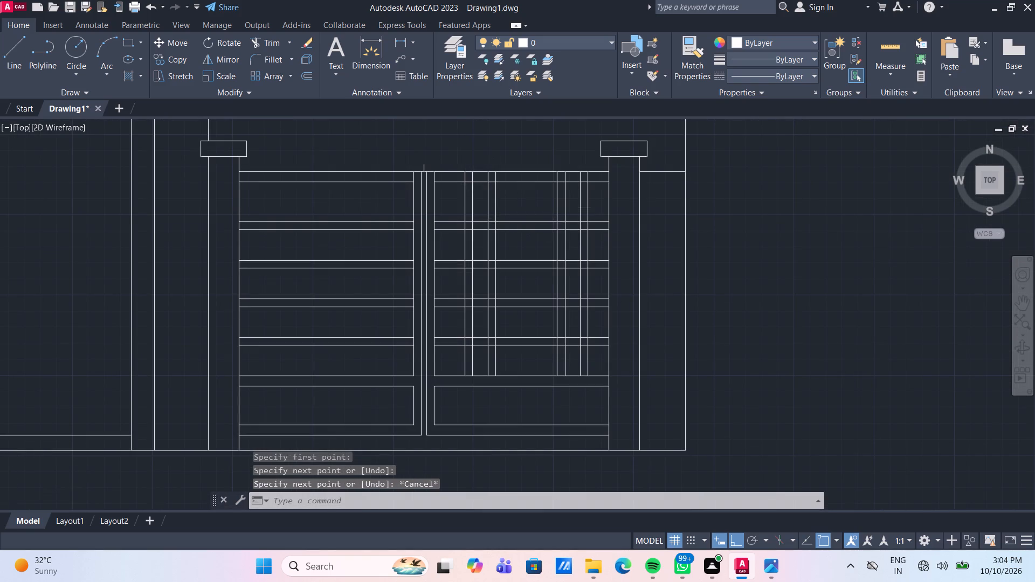
{"action": "left_click_drag", "start_coordinate": [603, 216], "coordinate": [598, 214]}
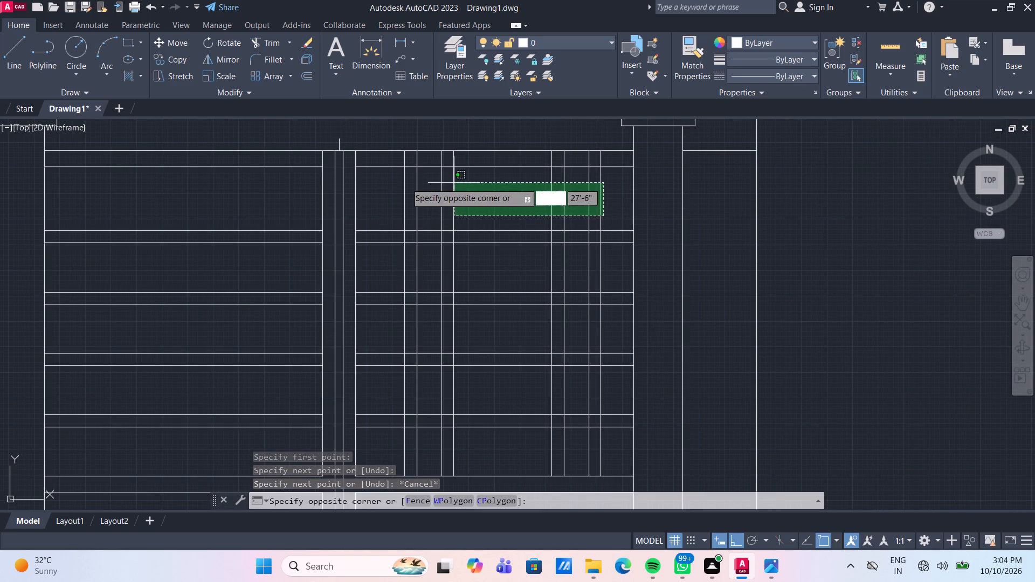
{"action": "left_click", "coordinate": [399, 183]}
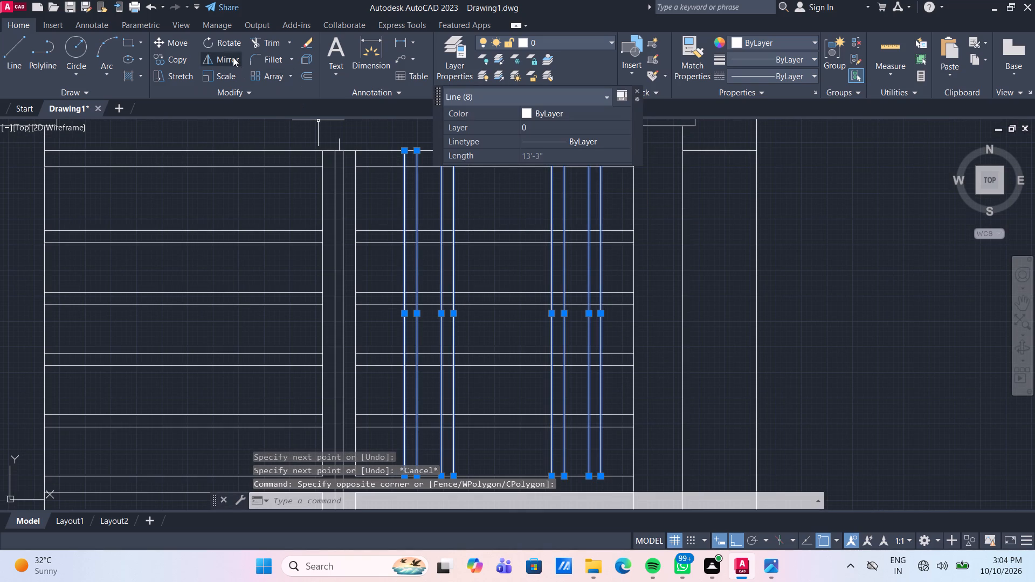
{"action": "left_click", "coordinate": [232, 57]}
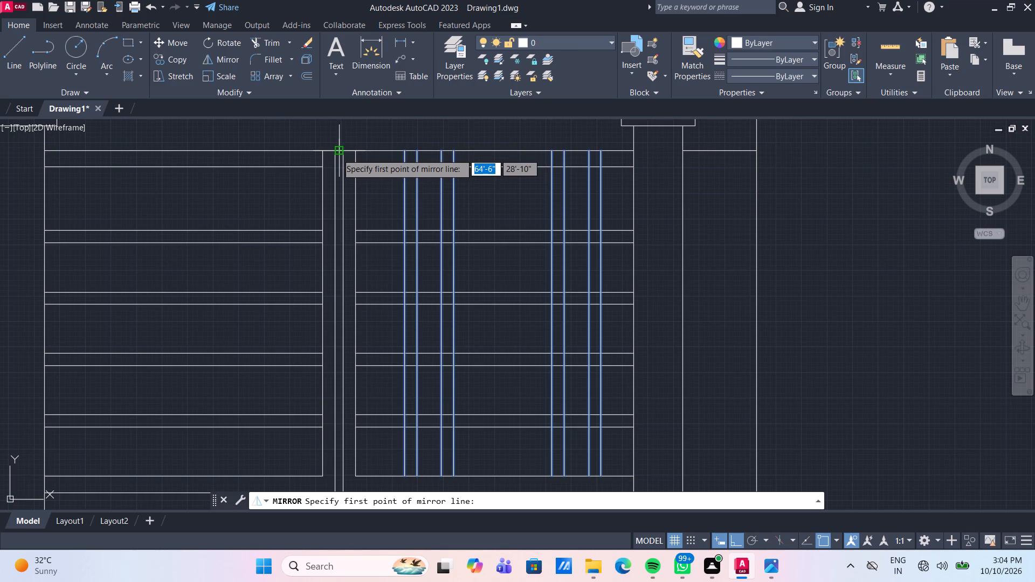
{"action": "left_click", "coordinate": [338, 153]}
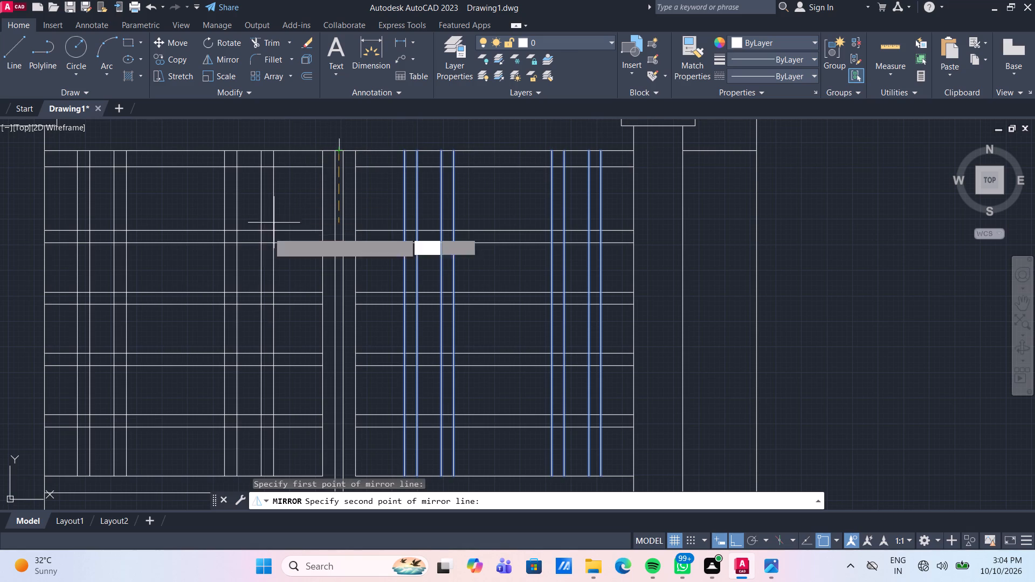
{"action": "left_click", "coordinate": [286, 278]}
{"action": "left_click_drag", "start_coordinate": [308, 325], "coordinate": [286, 278]}
{"action": "scroll", "coordinate": [422, 133], "scroll_direction": "down", "scroll_amount": 1}
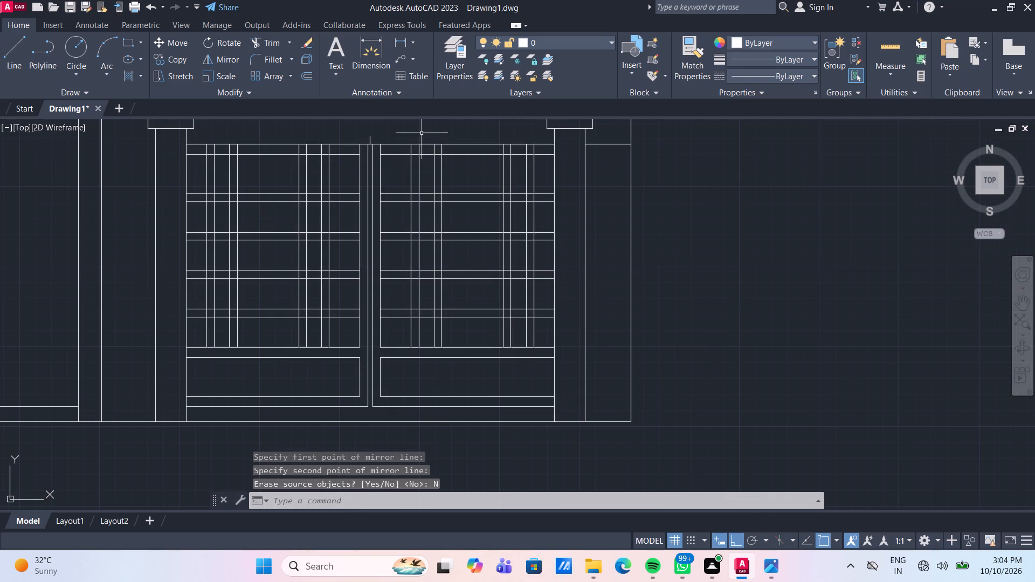
Delete the two helper lines at the top of the gap between the middle stiles.
{"action": "middle_click_drag", "start_coordinate": [422, 133], "coordinate": [417, 156]}
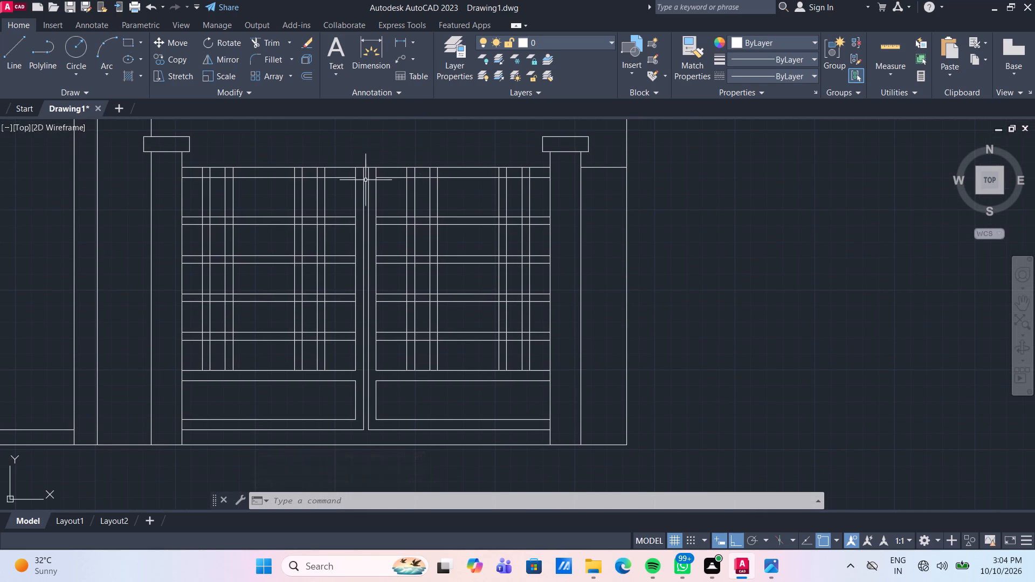
{"action": "scroll", "coordinate": [365, 180], "scroll_direction": "up", "scroll_amount": 3}
{"action": "middle_click_drag", "start_coordinate": [360, 158], "coordinate": [360, 216]}
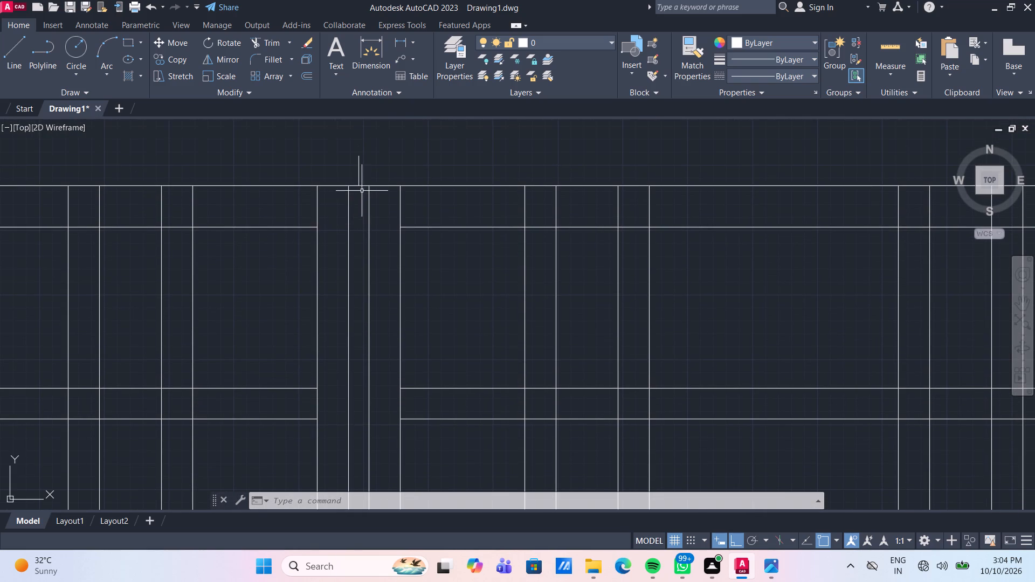
{"action": "left_click_drag", "start_coordinate": [361, 190], "coordinate": [358, 180]}
{"action": "left_click", "coordinate": [352, 164]}
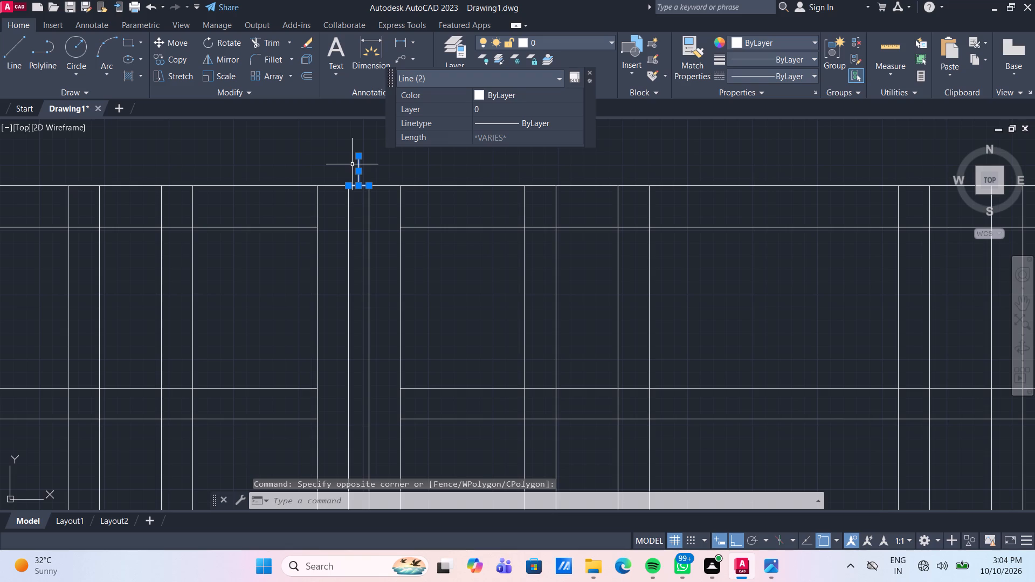
{"action": "key", "text": "Delete"}
{"action": "scroll", "coordinate": [352, 164], "scroll_direction": "down", "scroll_amount": 2}
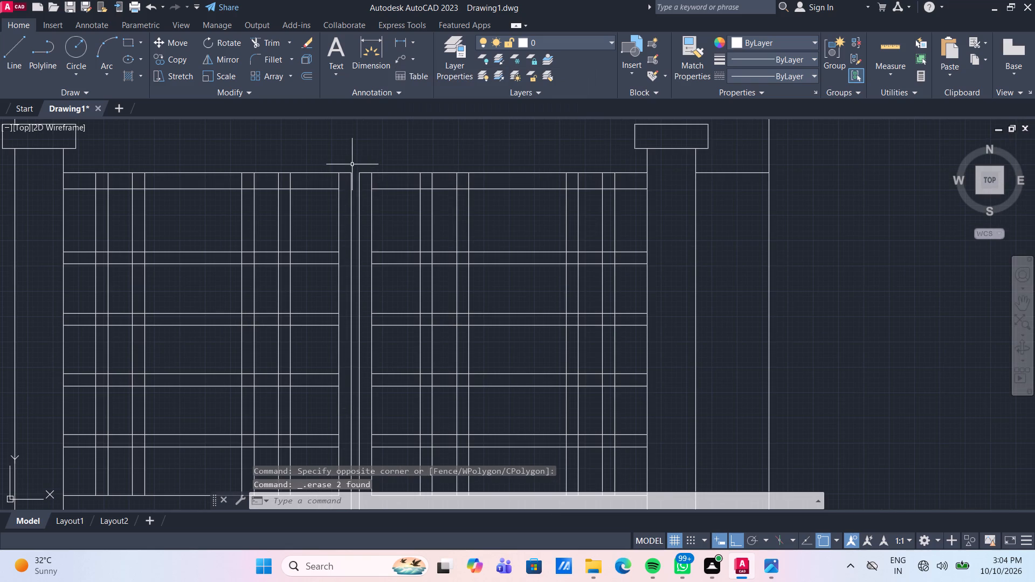
{"action": "scroll", "coordinate": [504, 228], "scroll_direction": "down", "scroll_amount": 1}
{"action": "middle_click_drag", "start_coordinate": [508, 271], "coordinate": [493, 245]}
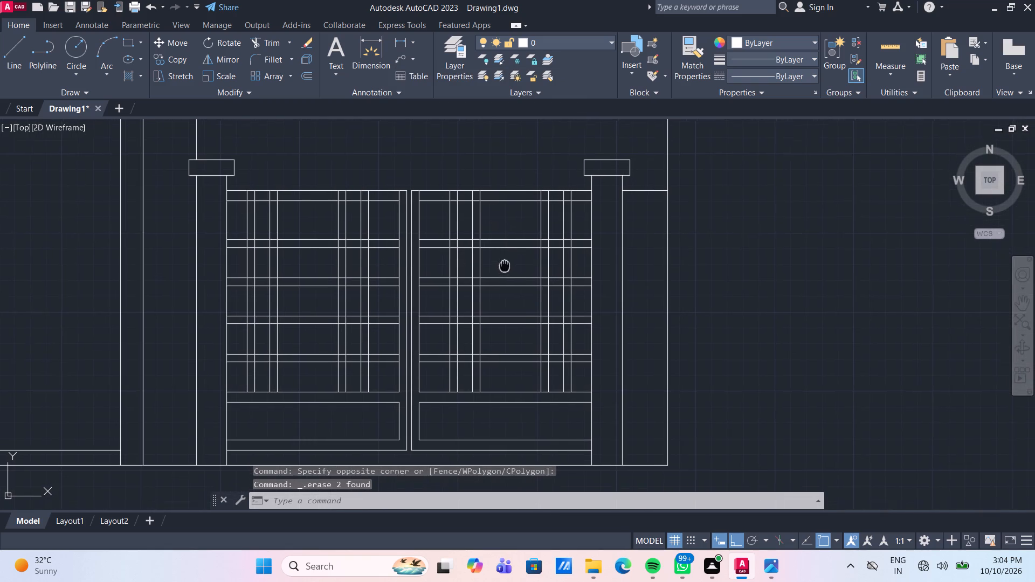
{"action": "middle_click_drag", "start_coordinate": [493, 245], "coordinate": [492, 244]}
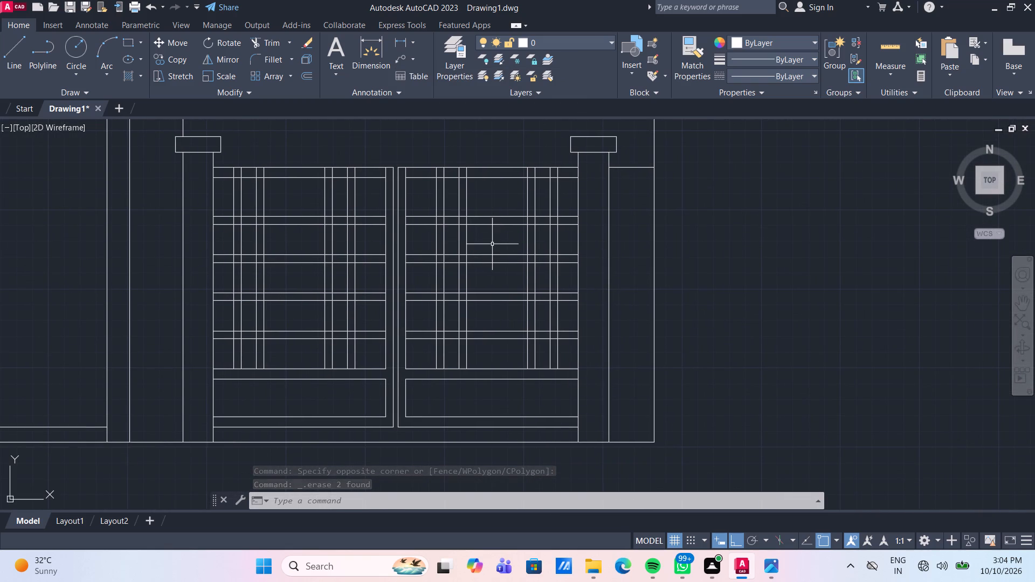
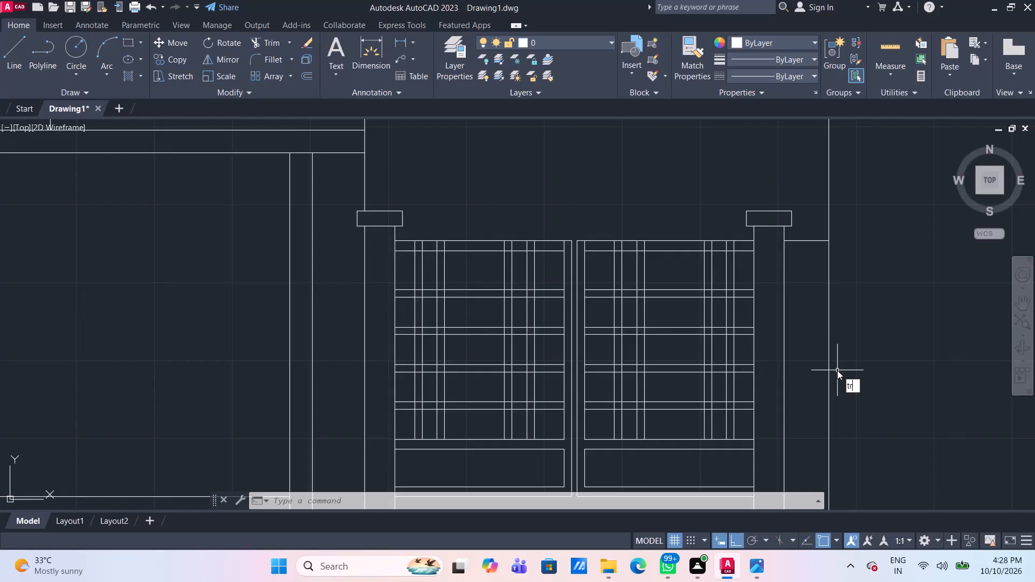
Trim the horizontal rail lines crossing inside the four vertical bars of the right gate leaf using fence selections.
{"action": "key", "text": "space"}
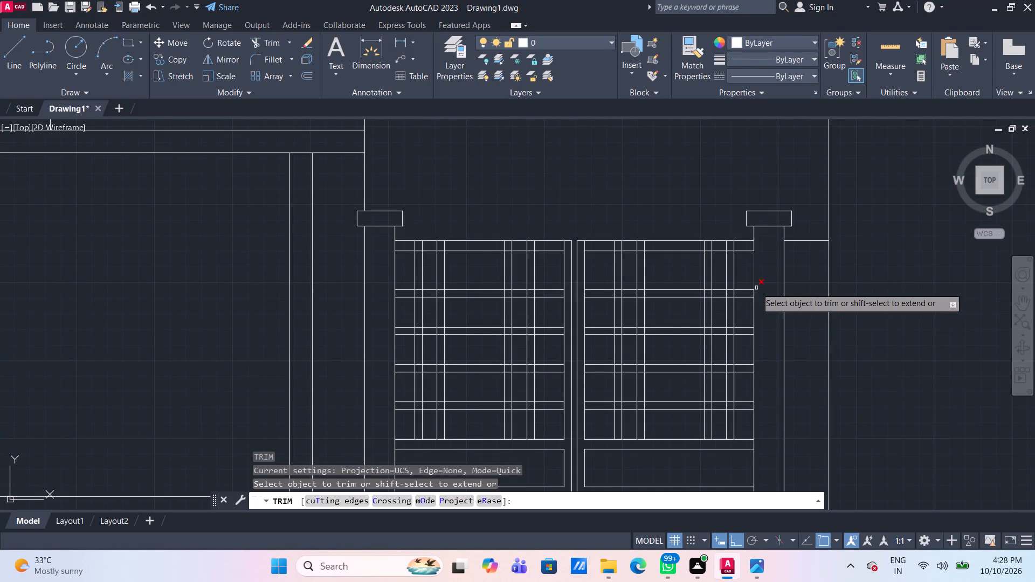
{"action": "scroll", "coordinate": [525, 267], "scroll_direction": "down", "scroll_amount": 2}
{"action": "scroll", "coordinate": [488, 280], "scroll_direction": "up", "scroll_amount": 3}
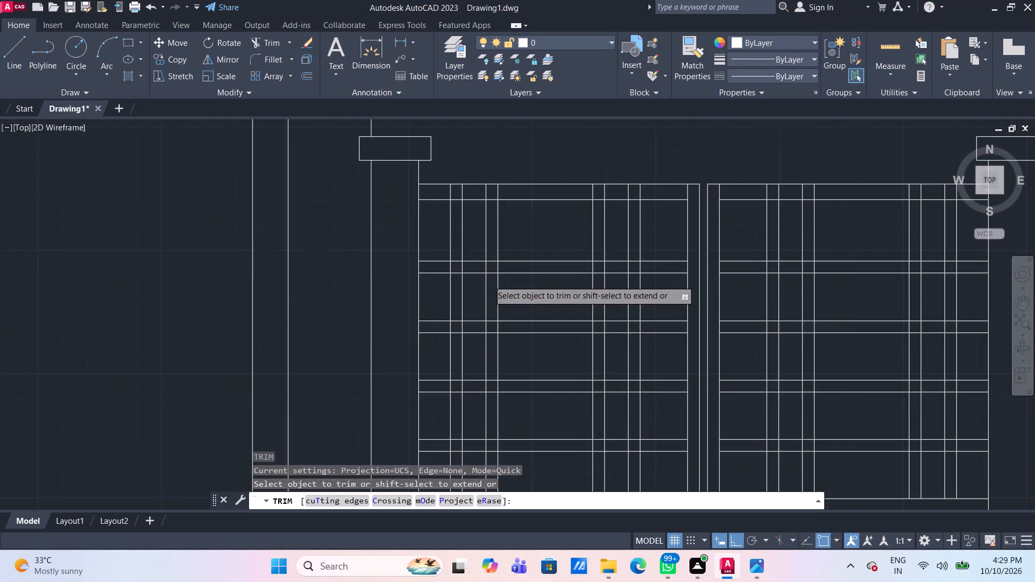
{"action": "scroll", "coordinate": [510, 295], "scroll_direction": "down", "scroll_amount": 3}
{"action": "scroll", "coordinate": [574, 356], "scroll_direction": "up", "scroll_amount": 2}
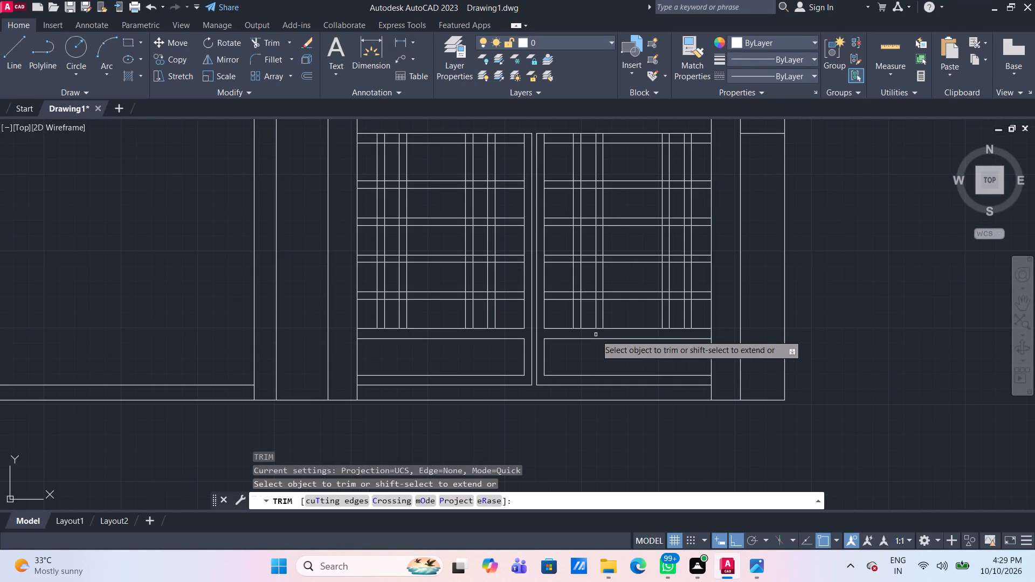
{"action": "middle_click_drag", "start_coordinate": [634, 308], "coordinate": [551, 336]}
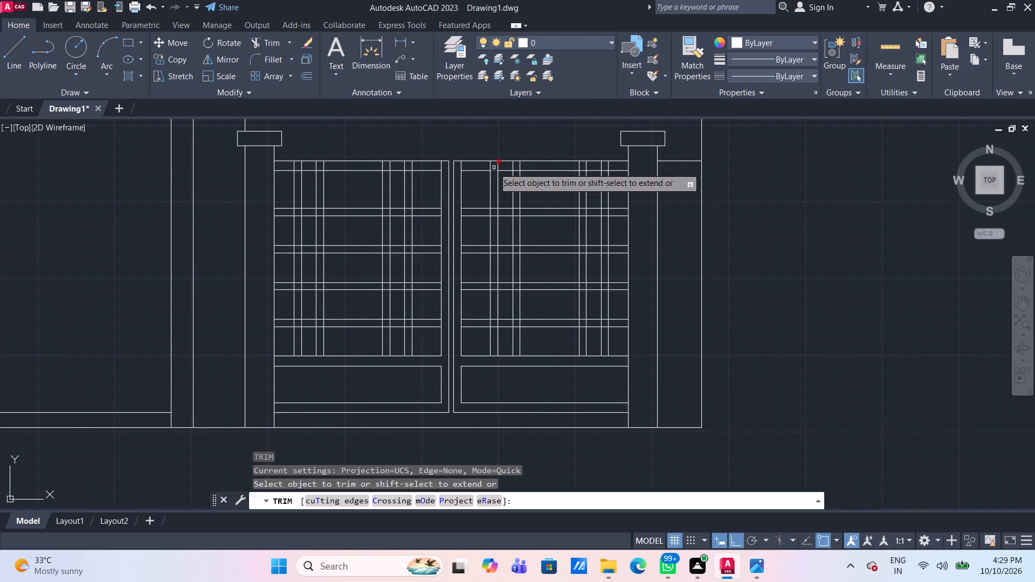
{"action": "left_click", "coordinate": [494, 167]}
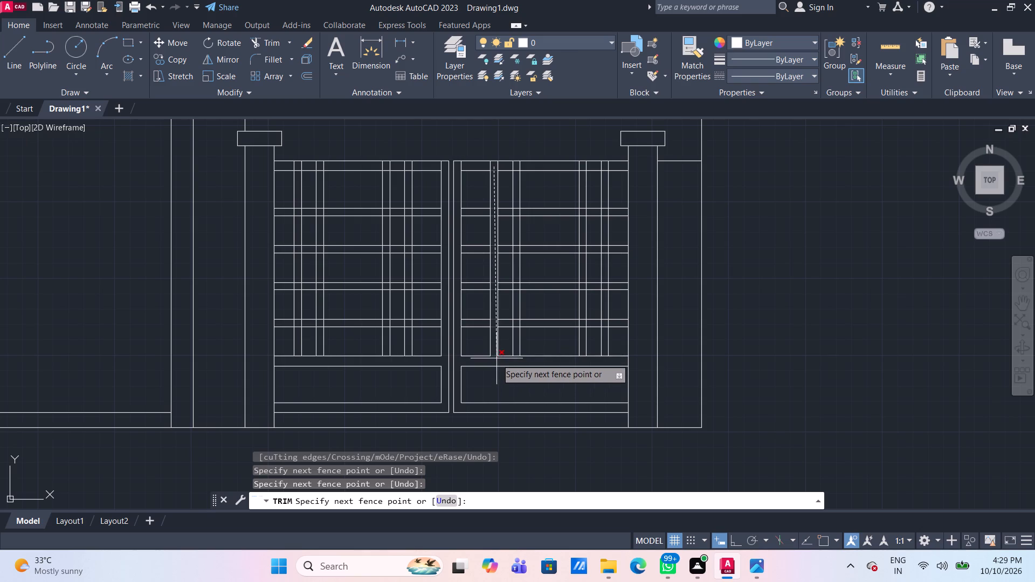
{"action": "left_click", "coordinate": [495, 361]}
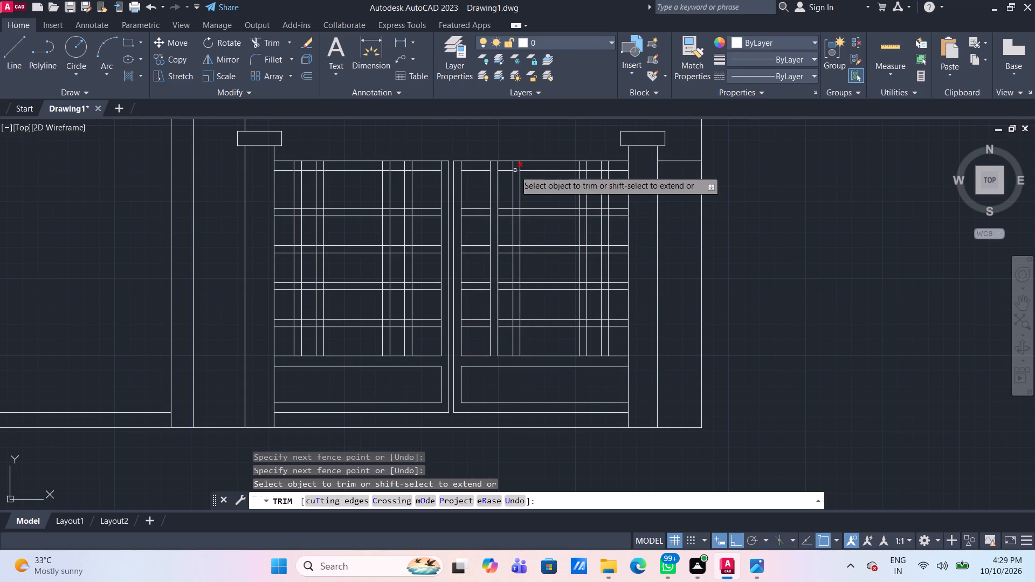
{"action": "left_click", "coordinate": [517, 166]}
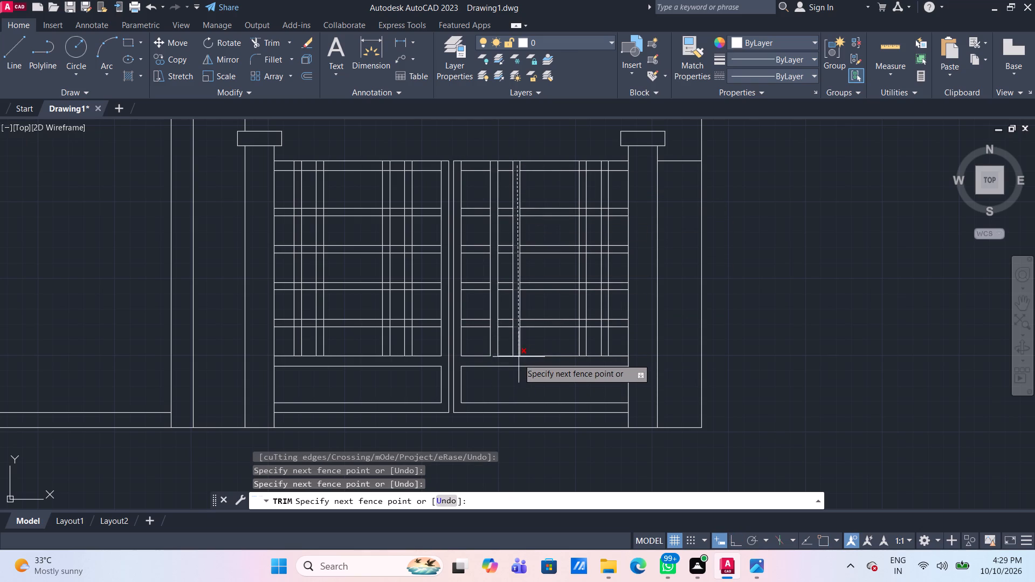
{"action": "left_click", "coordinate": [516, 363]}
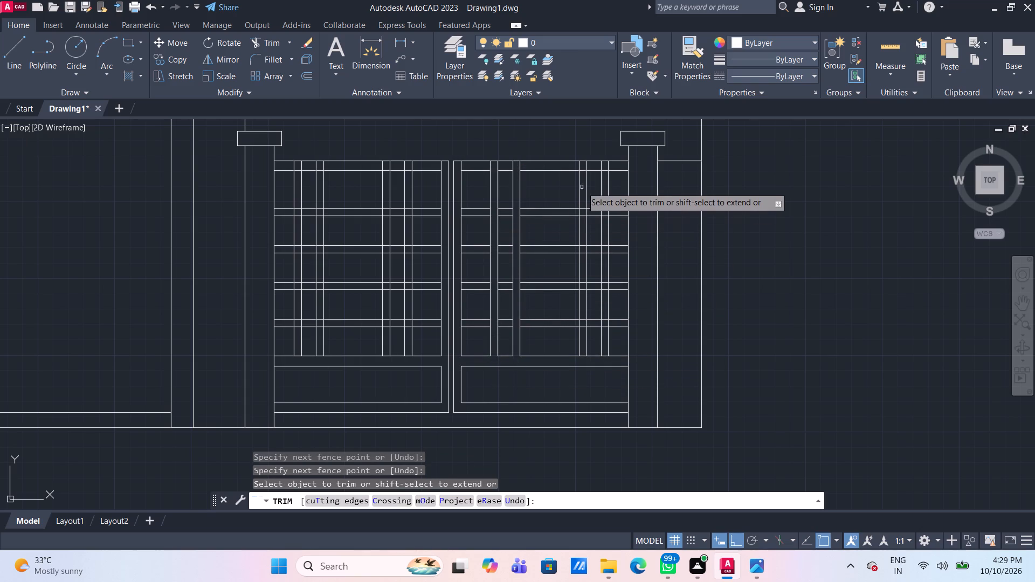
{"action": "left_click", "coordinate": [584, 167]}
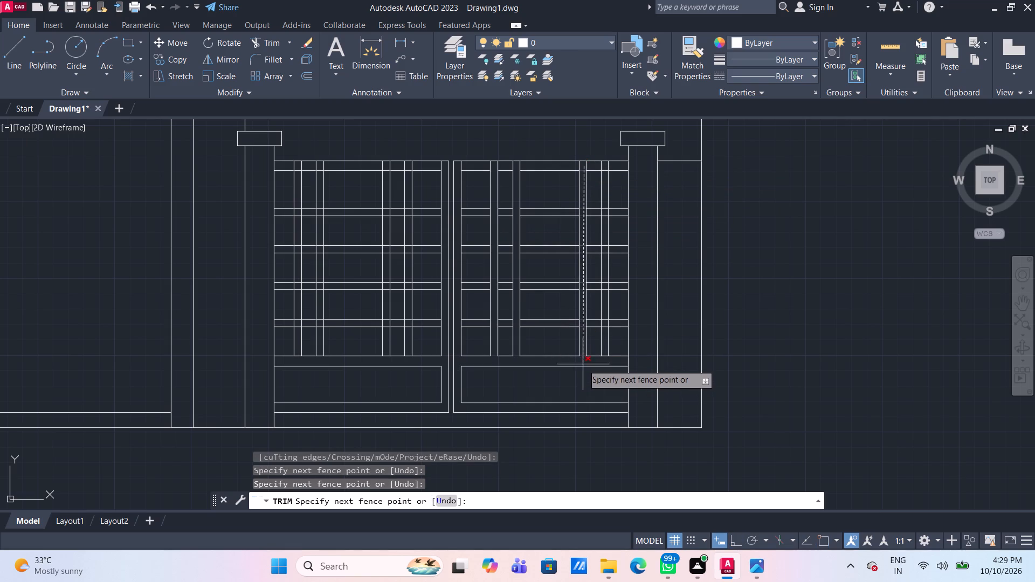
{"action": "left_click", "coordinate": [583, 364]}
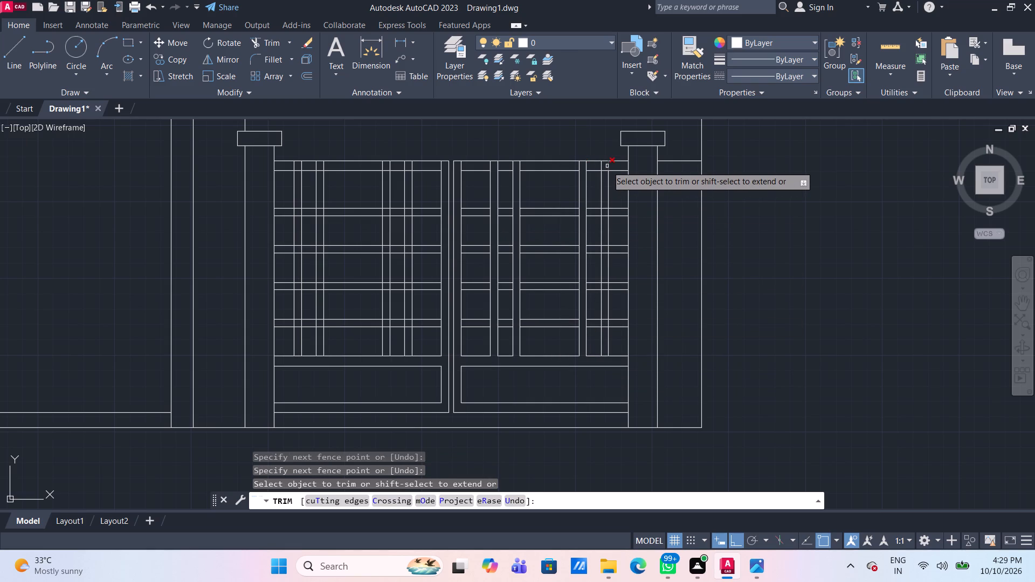
{"action": "left_click", "coordinate": [607, 166]}
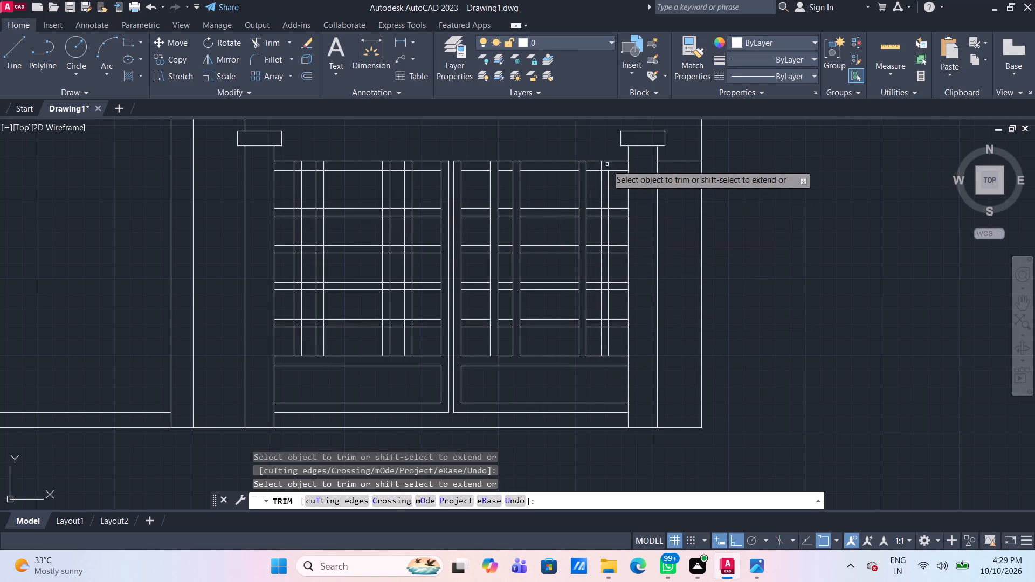
{"action": "left_click", "coordinate": [605, 167]}
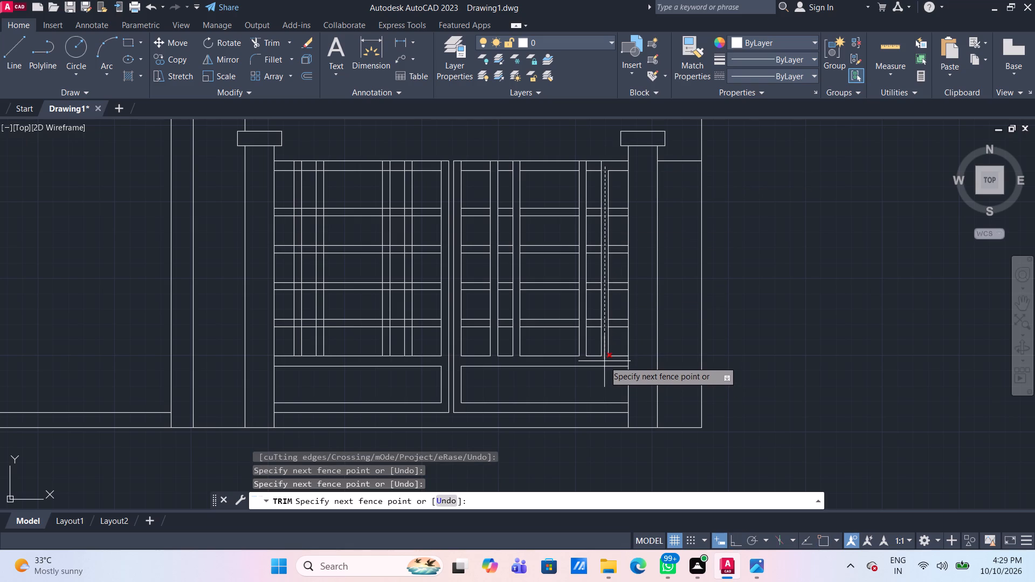
{"action": "left_click", "coordinate": [604, 361]}
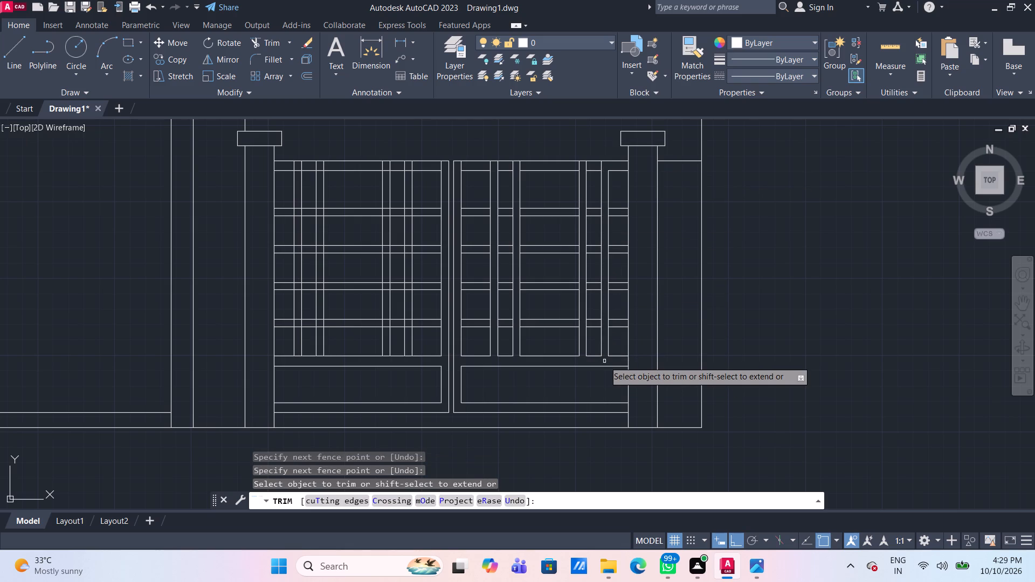
Trim the vertical bar lines that cross the top rail of both the right and left gate leaves.
{"action": "left_click", "coordinate": [458, 165]}
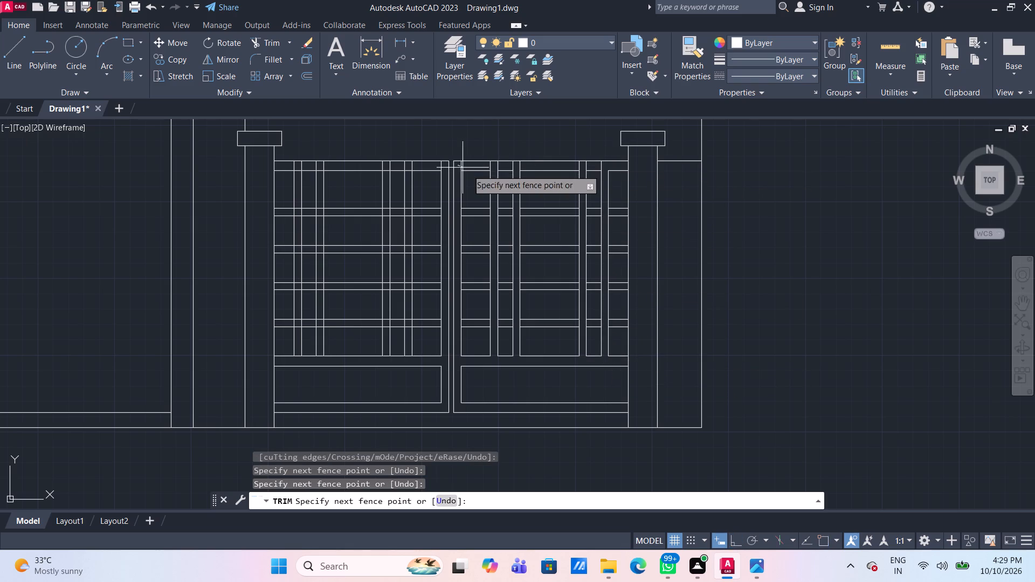
{"action": "left_click", "coordinate": [610, 166]}
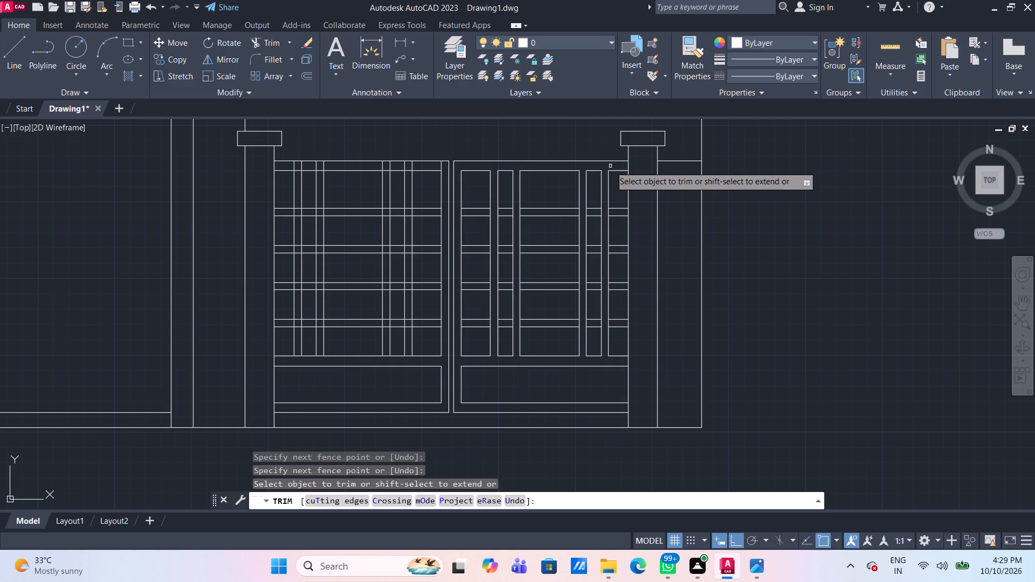
{"action": "left_click", "coordinate": [281, 165]}
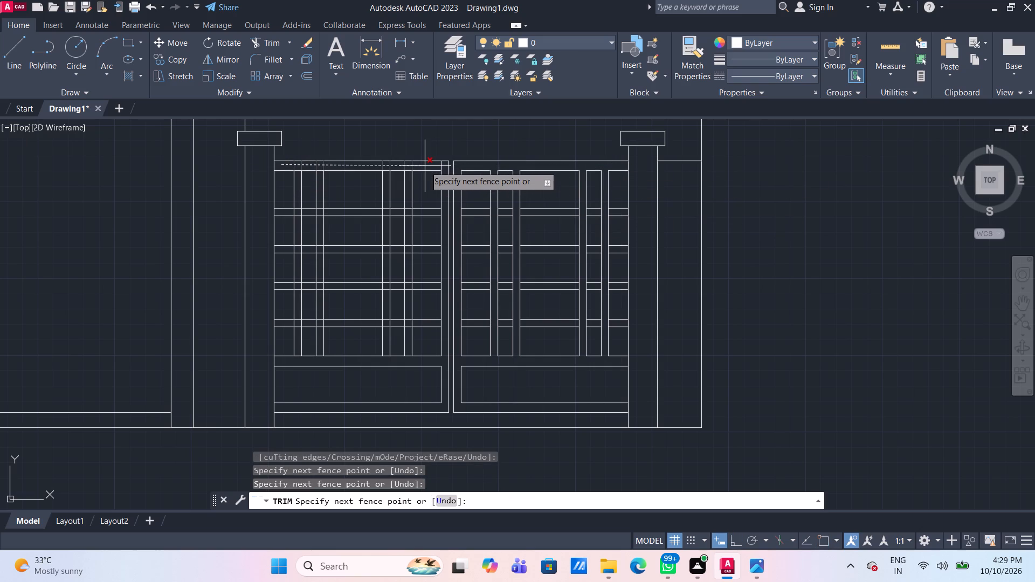
{"action": "left_click", "coordinate": [423, 167]}
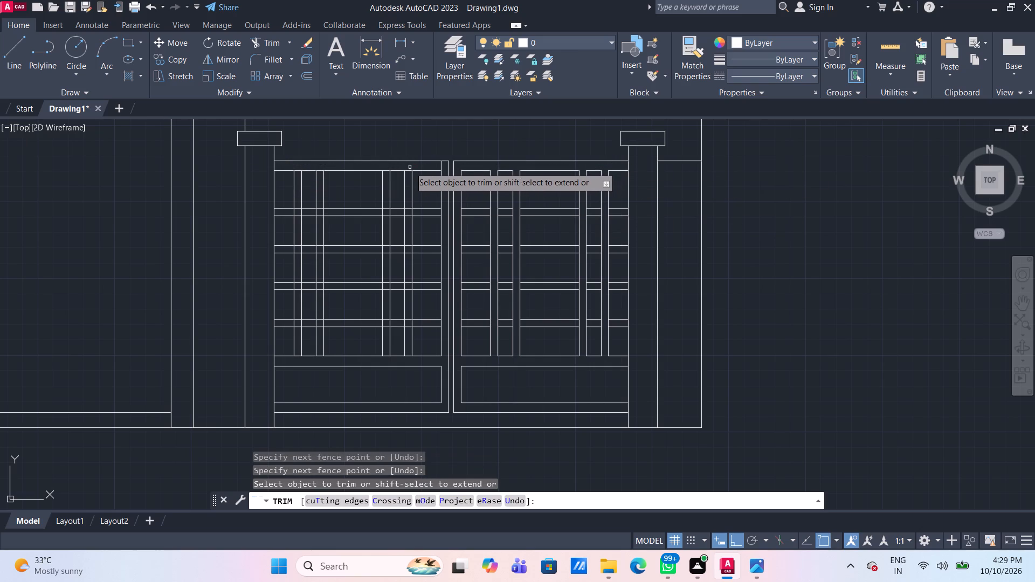
Trim the horizontal rail lines crossing inside the four vertical bars of the left gate leaf.
{"action": "left_click", "coordinate": [408, 166]}
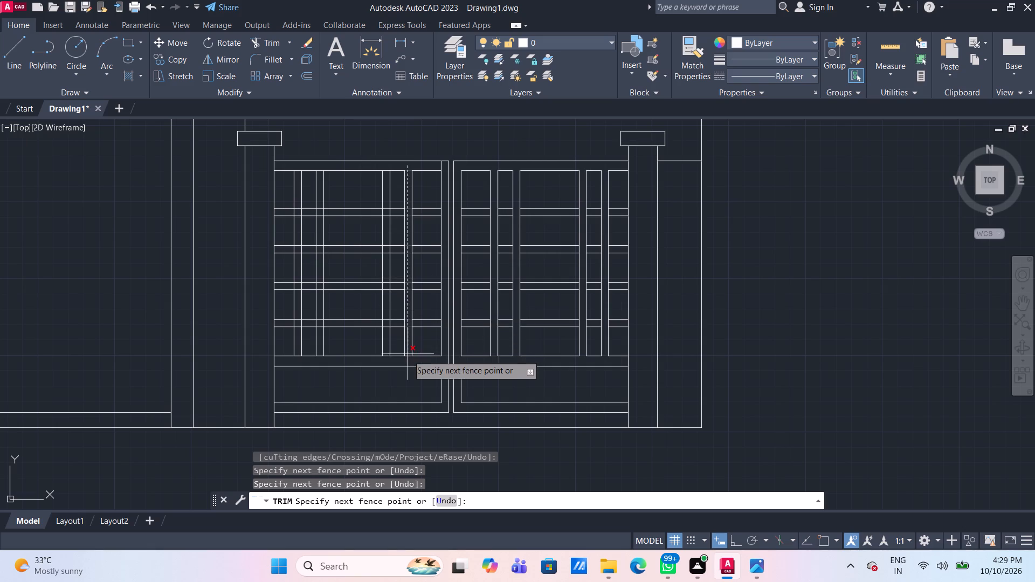
{"action": "left_click", "coordinate": [408, 362]}
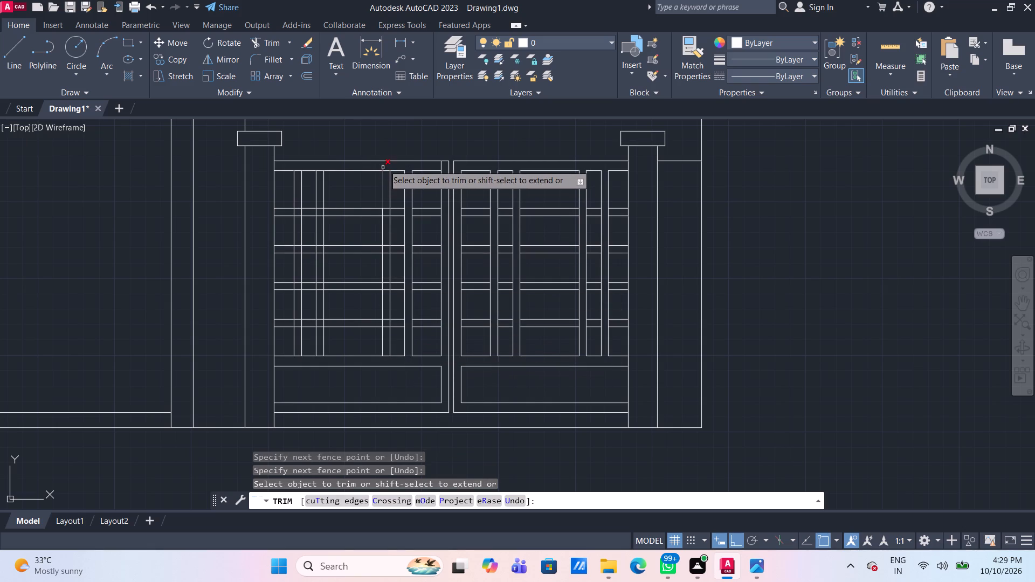
{"action": "left_click", "coordinate": [387, 165]}
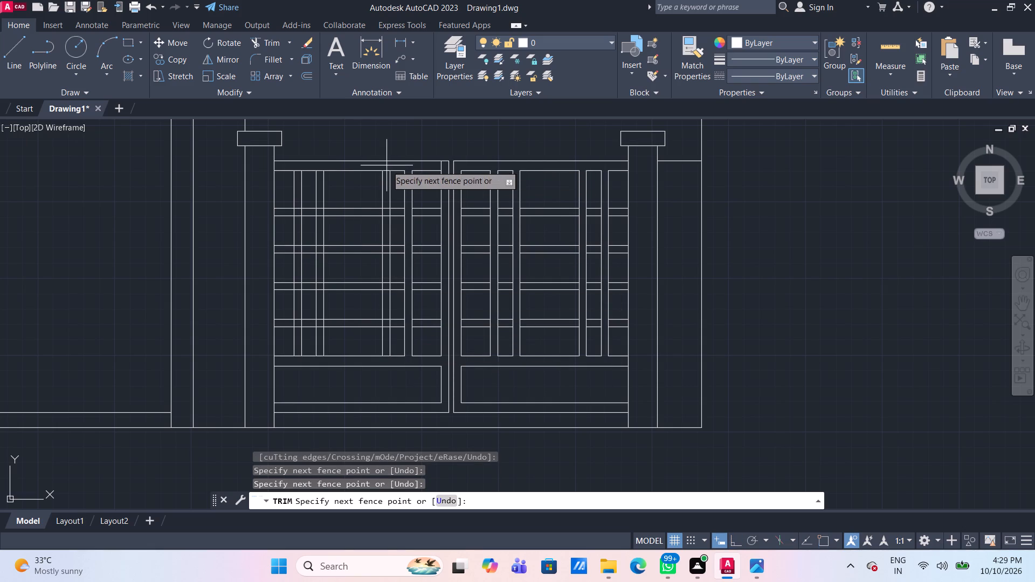
{"action": "left_click", "coordinate": [385, 361]}
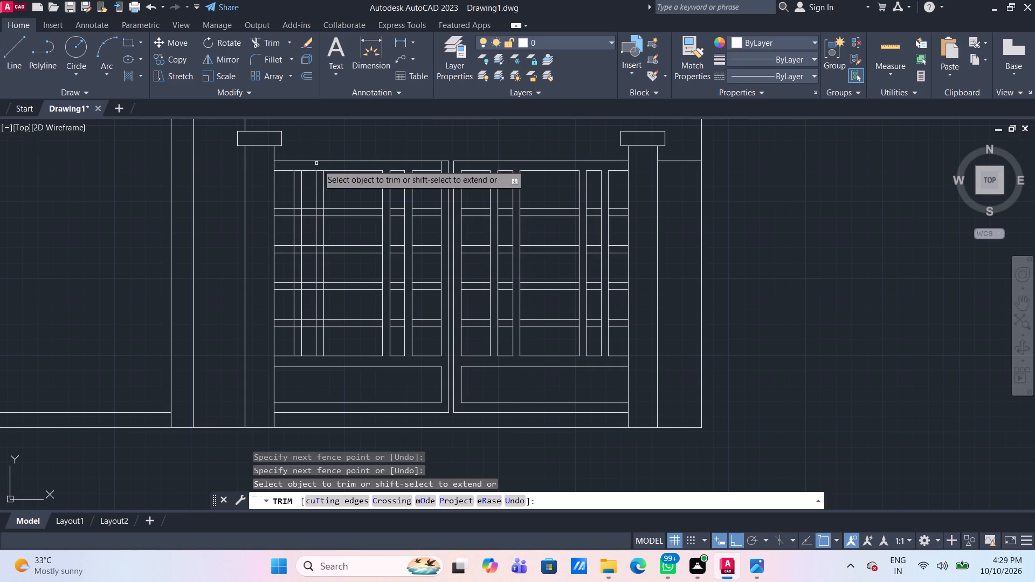
{"action": "left_click", "coordinate": [320, 166]}
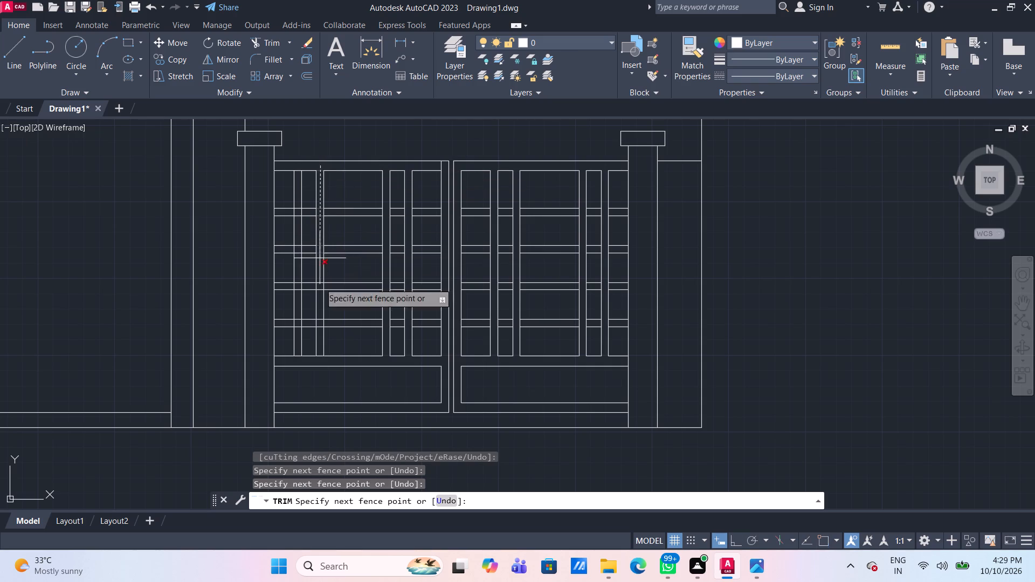
{"action": "left_click", "coordinate": [320, 360]}
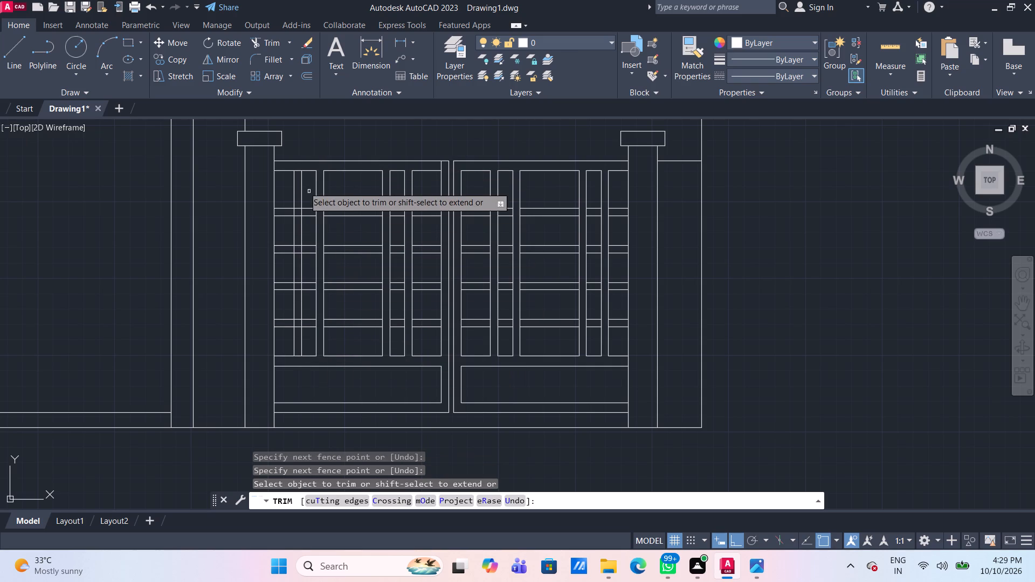
{"action": "left_click", "coordinate": [296, 165]}
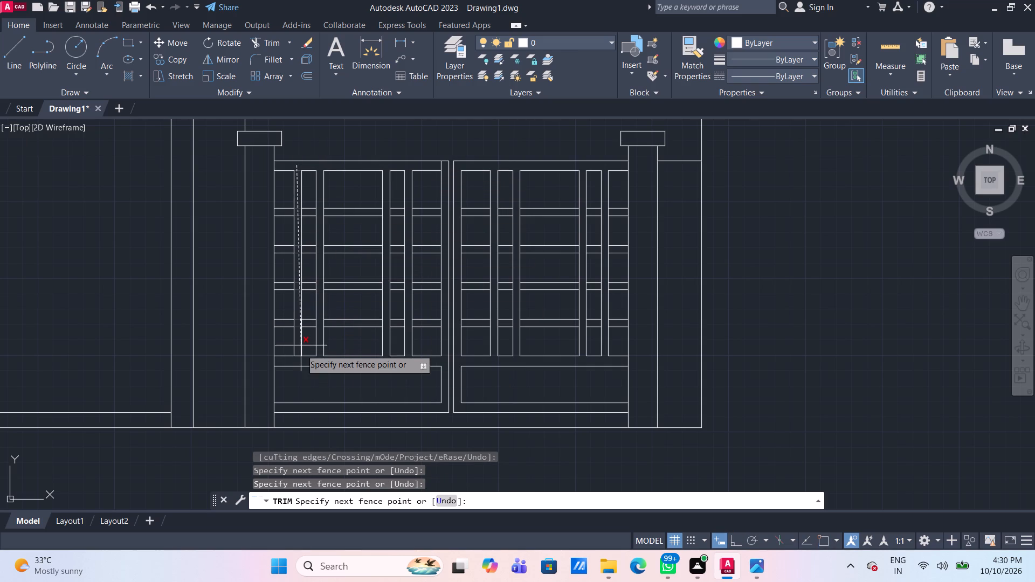
{"action": "left_click", "coordinate": [297, 364]}
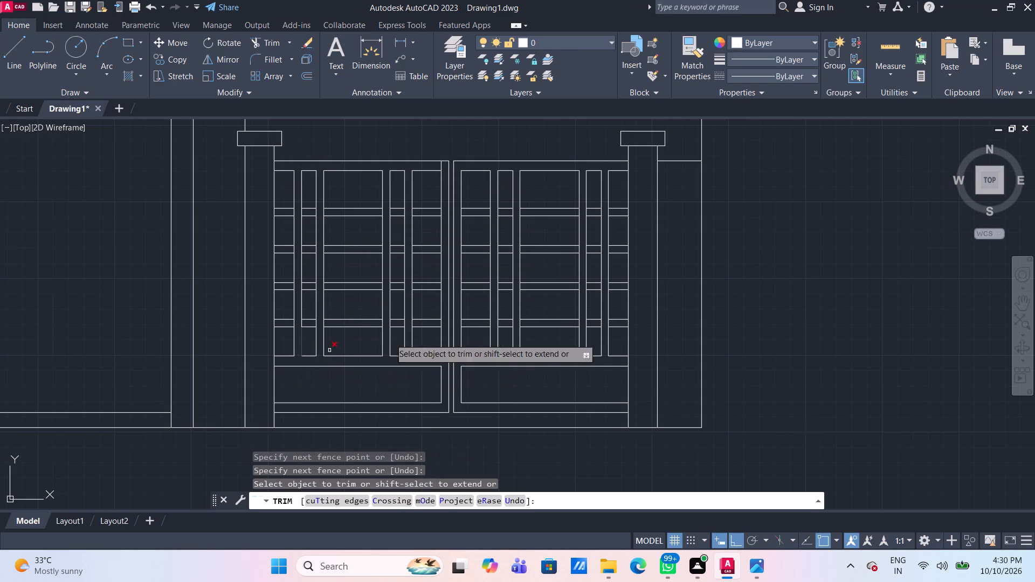
Trim the vertical bar lines crossing inside the four intermediate horizontal rails of the right gate leaf.
{"action": "left_click", "coordinate": [458, 212]}
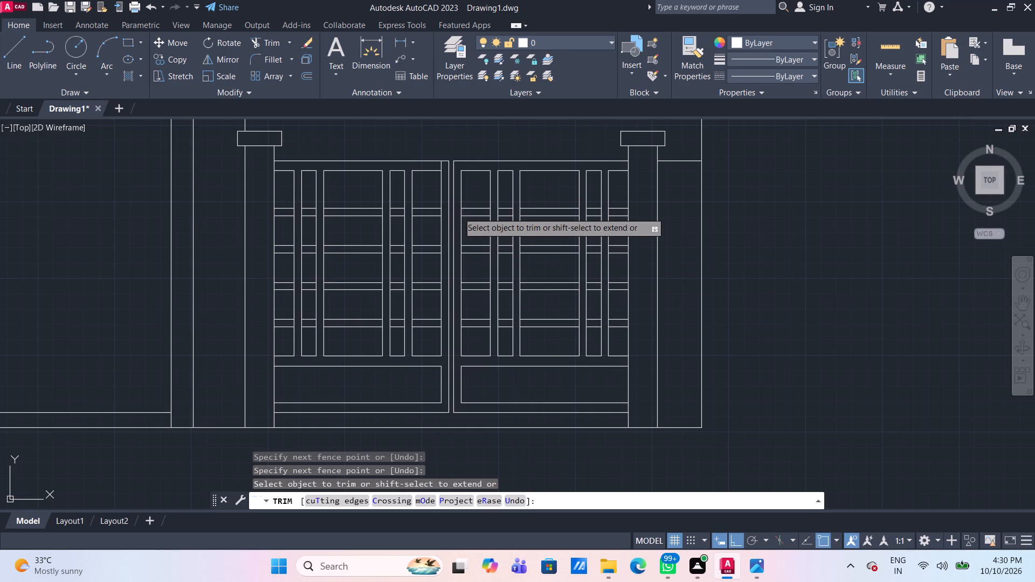
{"action": "left_click", "coordinate": [618, 211]}
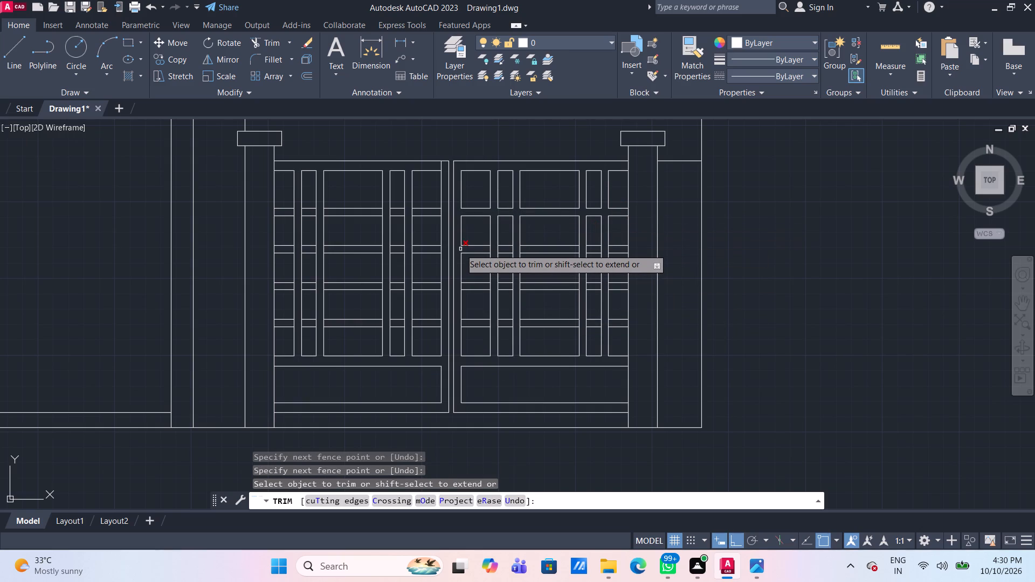
{"action": "left_click", "coordinate": [460, 249]}
{"action": "left_click", "coordinate": [485, 249]}
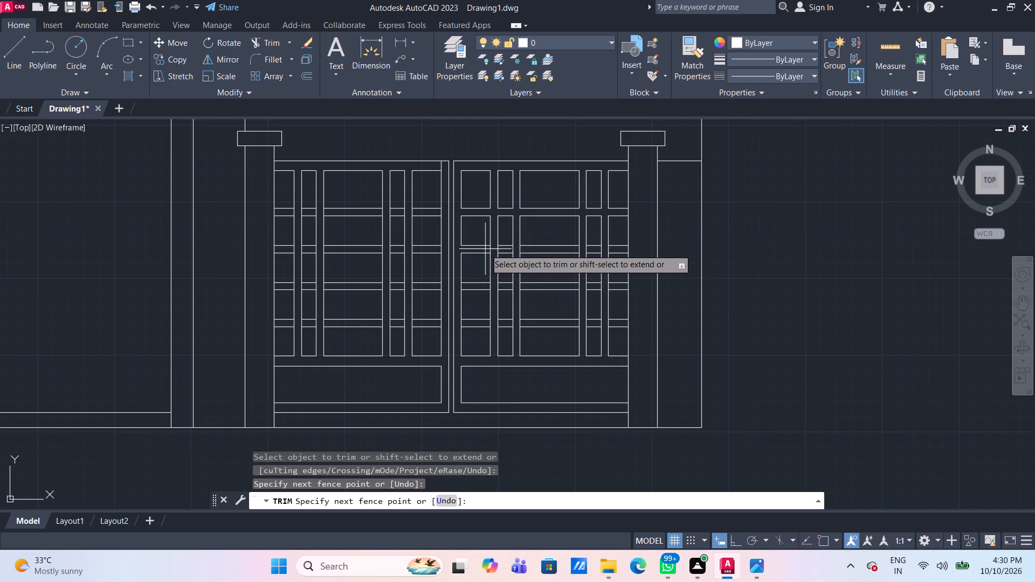
{"action": "left_click", "coordinate": [612, 250]}
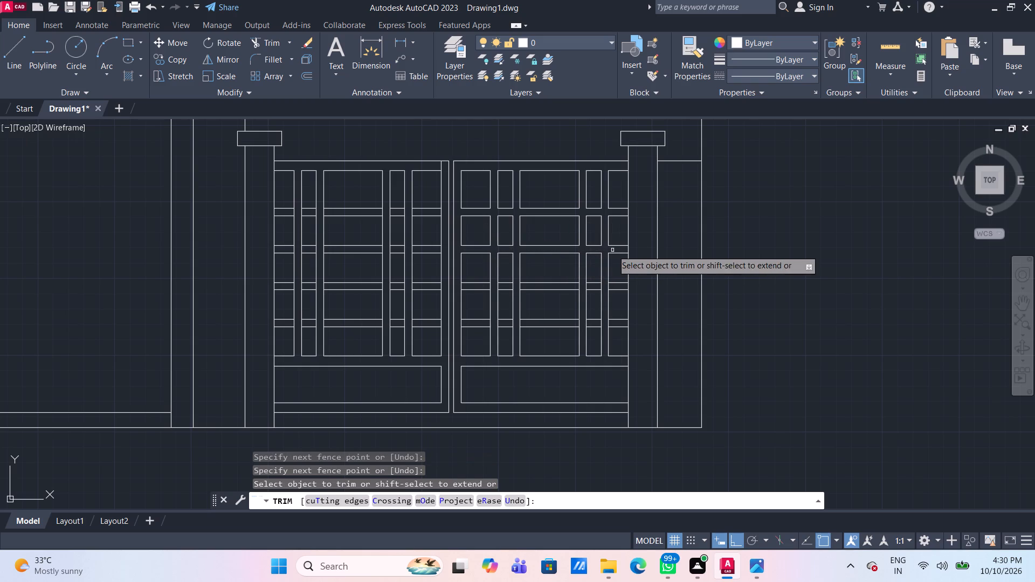
{"action": "left_click", "coordinate": [458, 287]}
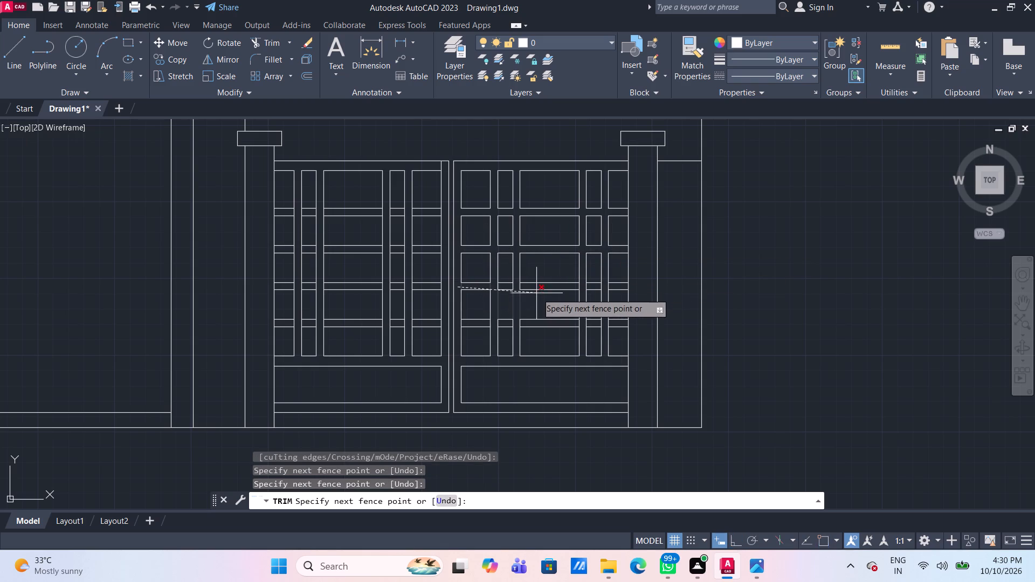
{"action": "left_click", "coordinate": [614, 288]}
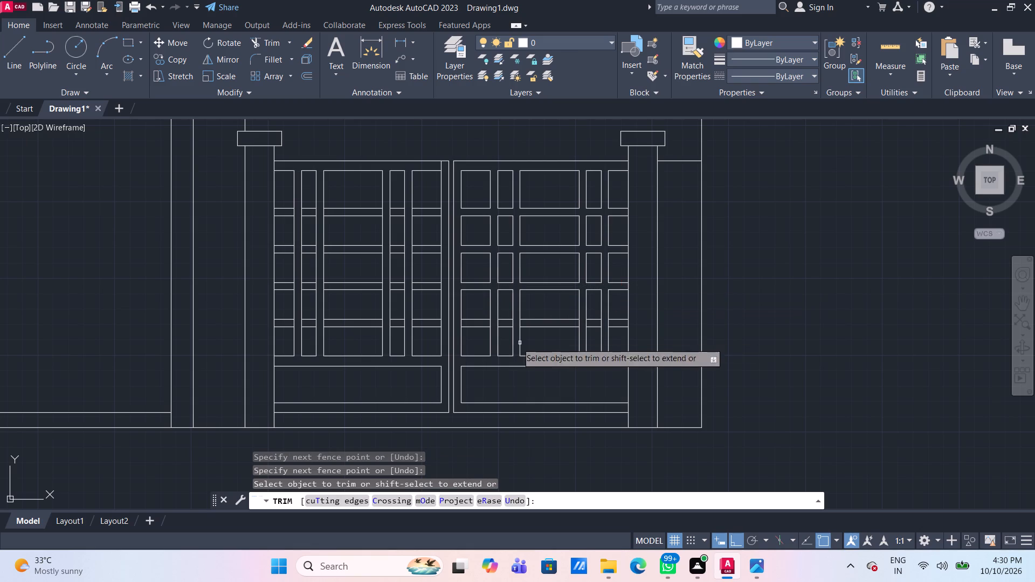
{"action": "left_click", "coordinate": [458, 324]}
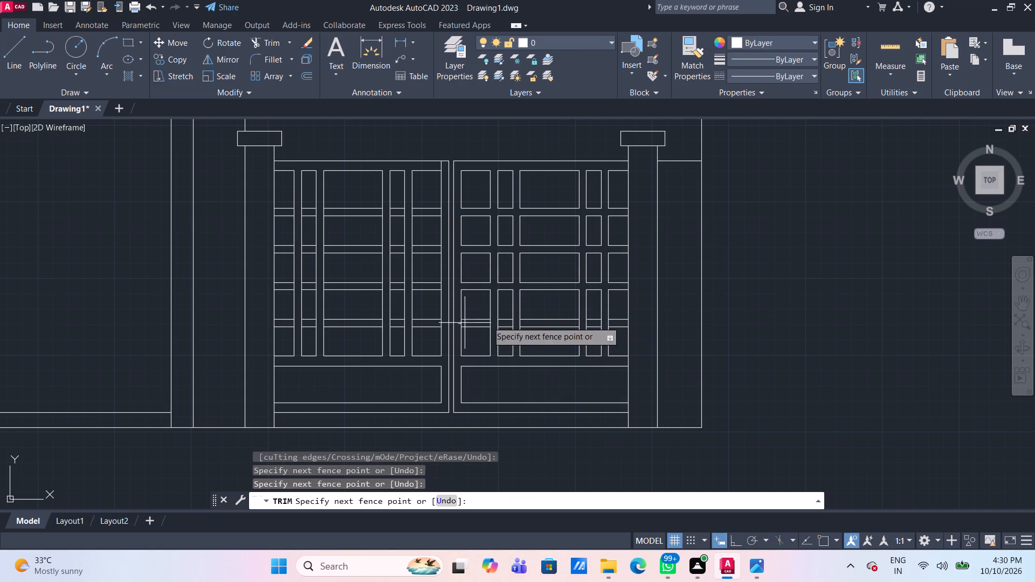
{"action": "left_click", "coordinate": [615, 323]}
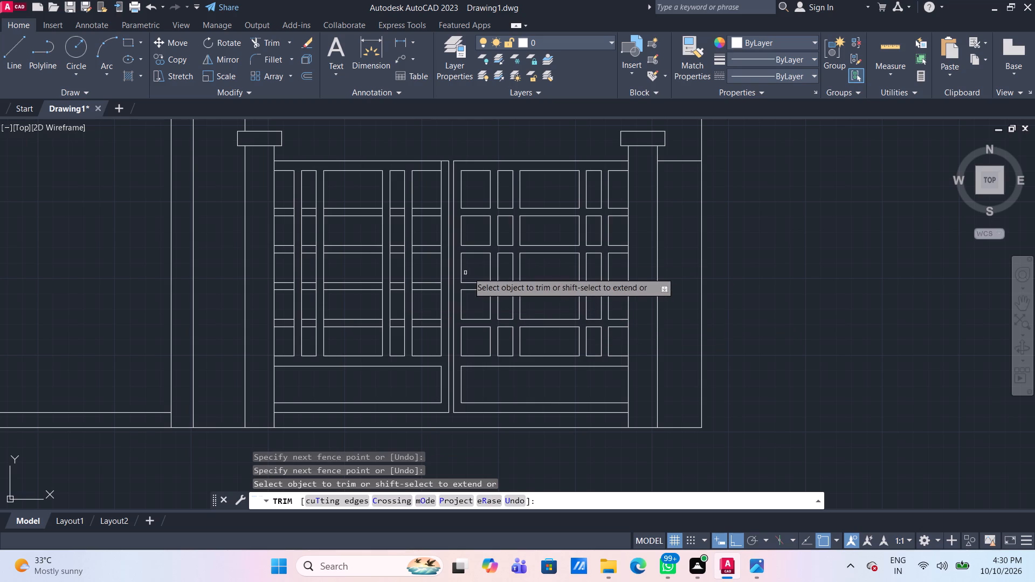
Trim the vertical bar lines crossing inside the four intermediate horizontal rails of the left gate leaf using fence selections.
{"action": "left_click", "coordinate": [286, 212]}
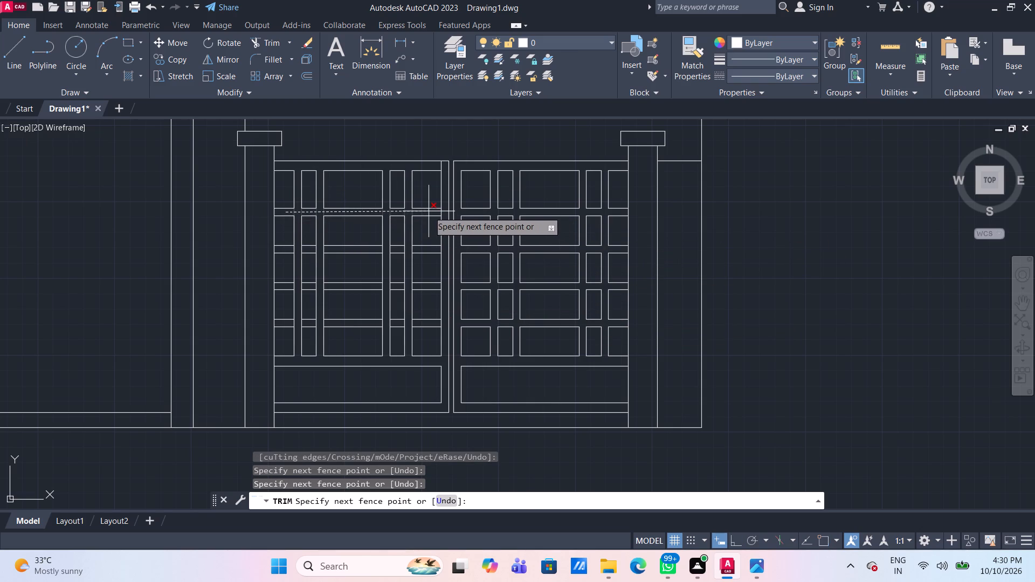
{"action": "left_click", "coordinate": [446, 213]}
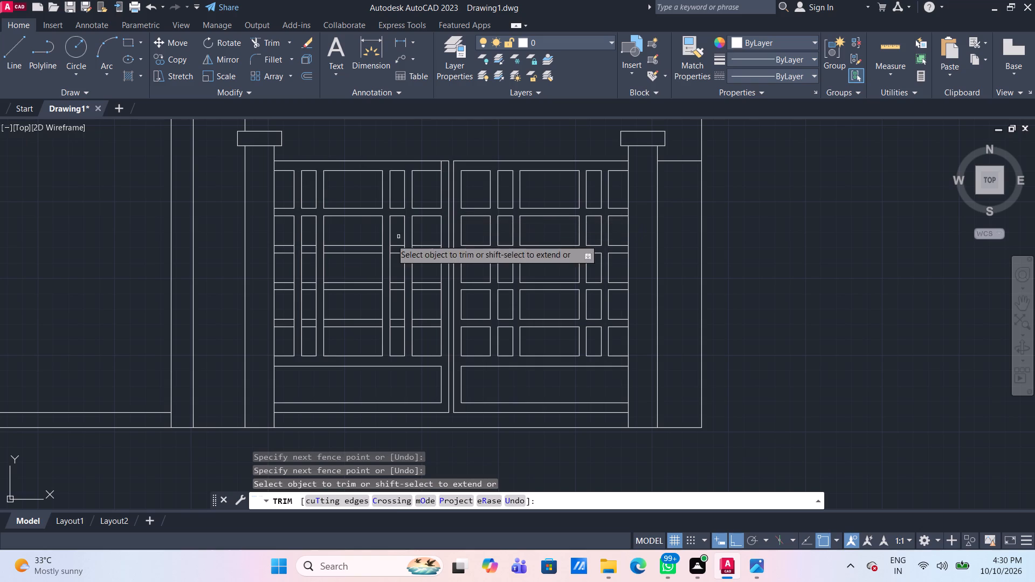
{"action": "left_click", "coordinate": [289, 249]}
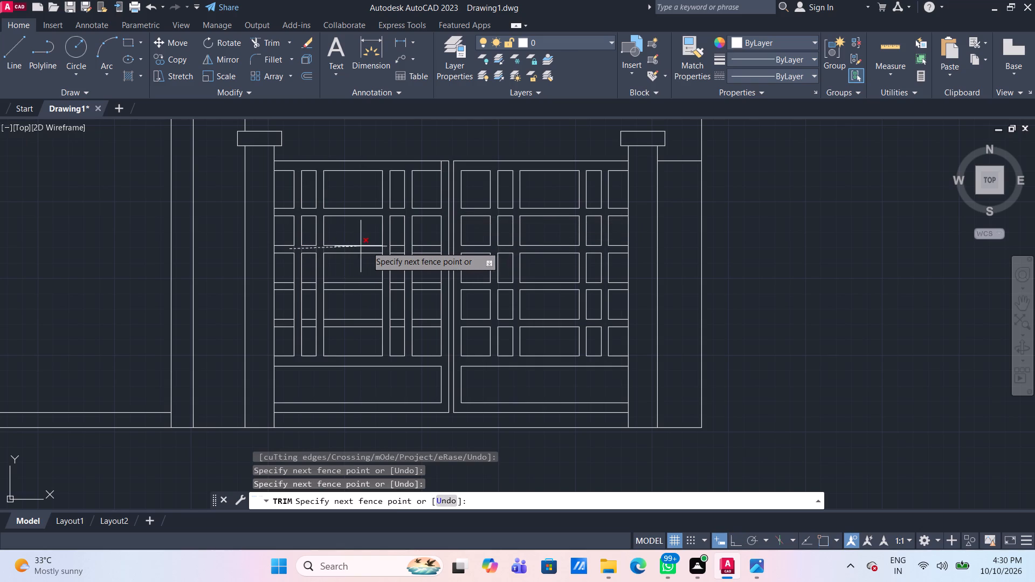
{"action": "left_click", "coordinate": [443, 250]}
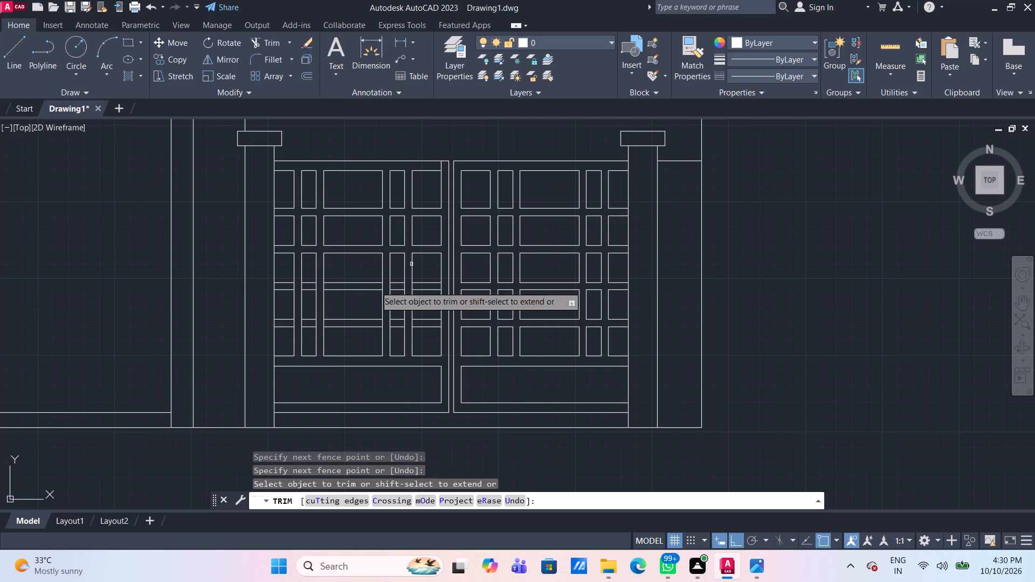
{"action": "left_click", "coordinate": [287, 288]}
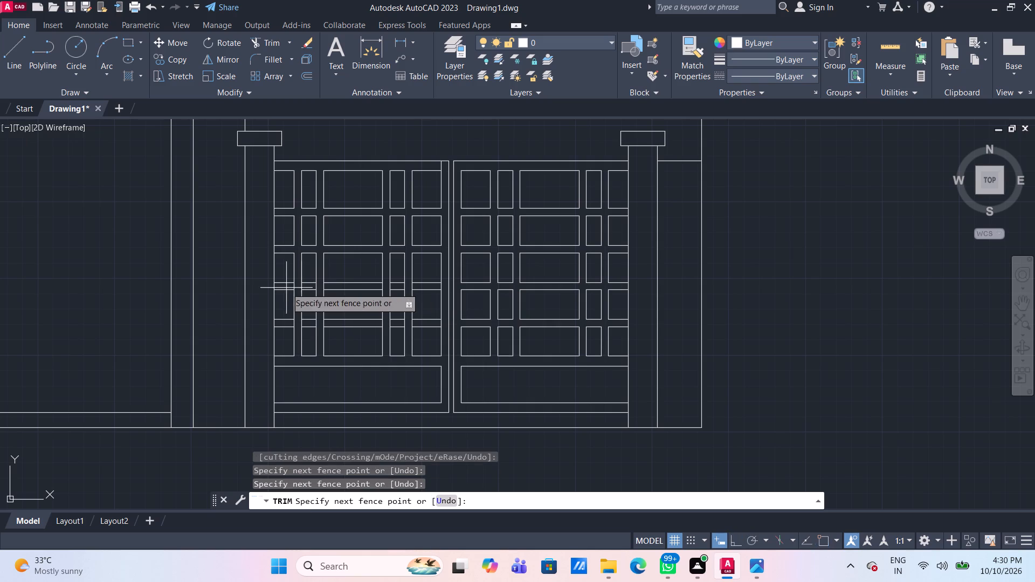
{"action": "left_click", "coordinate": [445, 285]}
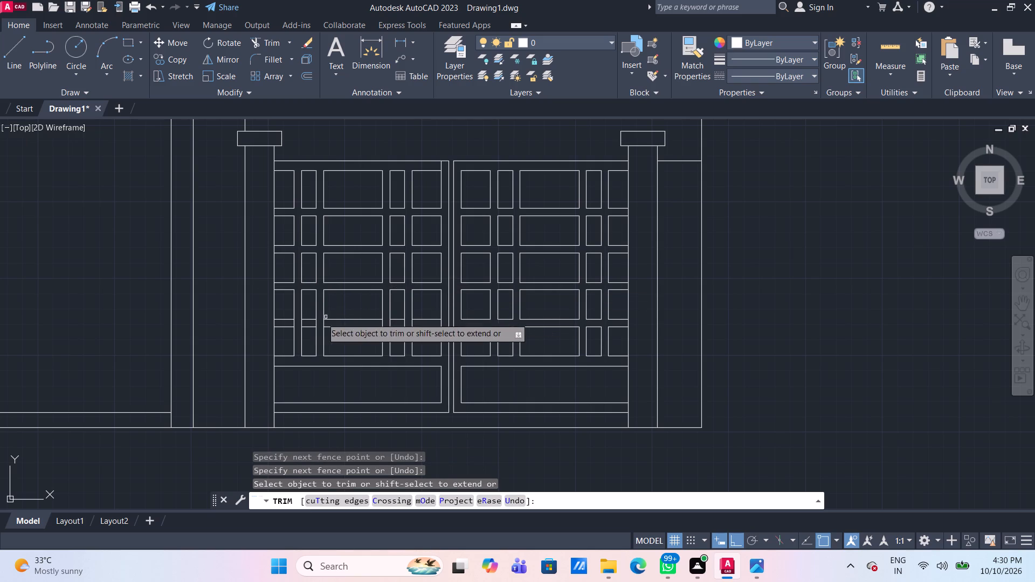
{"action": "left_click", "coordinate": [287, 324]}
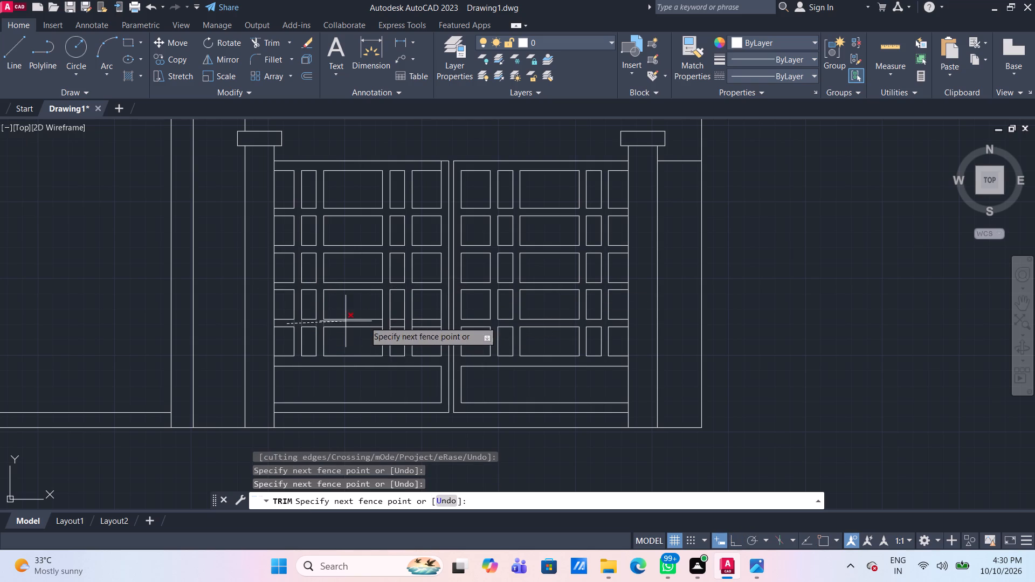
{"action": "left_click", "coordinate": [445, 324]}
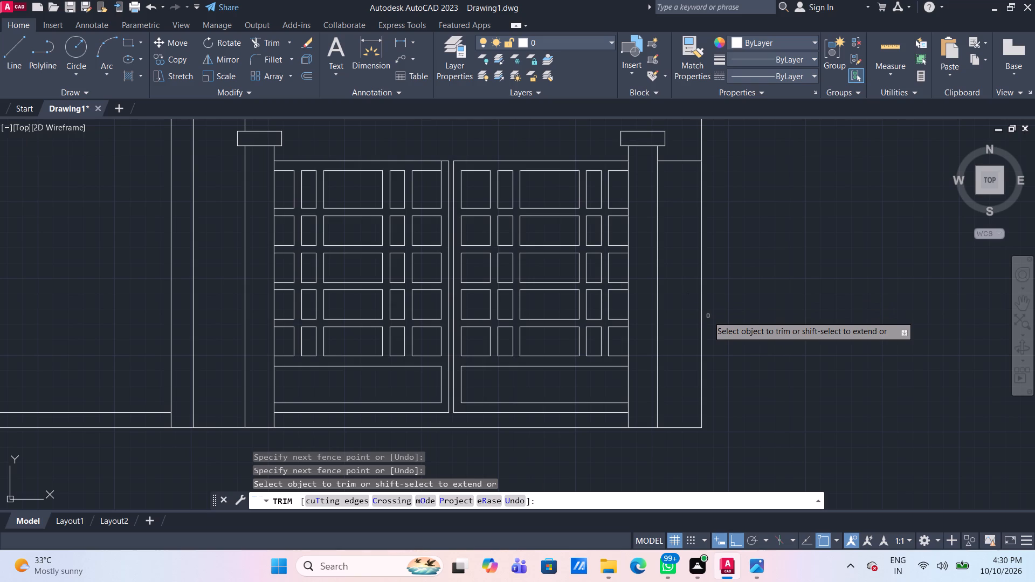
{"action": "key", "text": "Escape"}
Following the reference photo, draw a rectangle about 3'-6" by 1'-2" across the facade's second vertical line, just below the upper three-pane window.
{"action": "scroll", "coordinate": [708, 316], "scroll_direction": "down", "scroll_amount": 4}
{"action": "scroll", "coordinate": [737, 199], "scroll_direction": "up", "scroll_amount": 1}
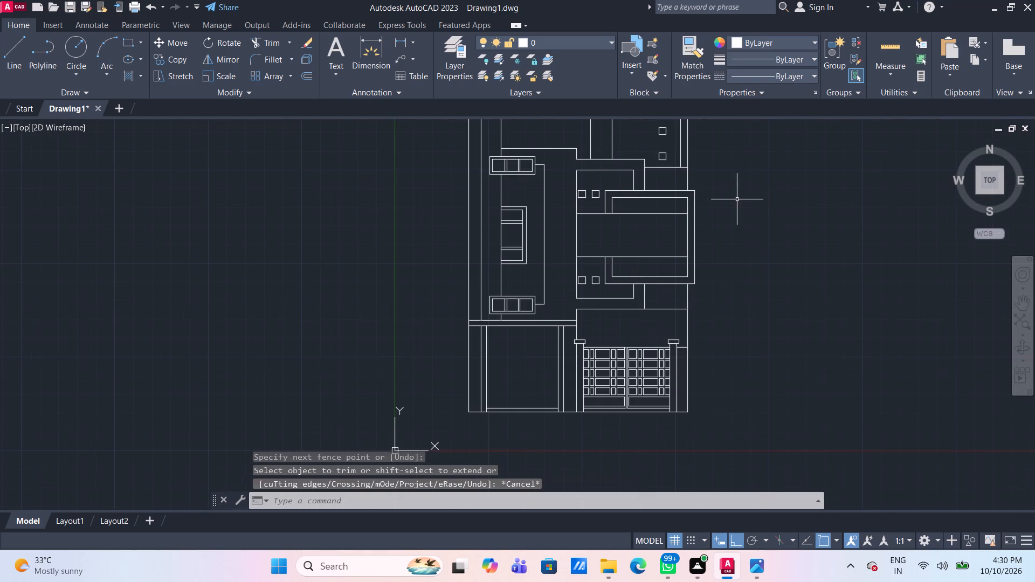
{"action": "middle_click_drag", "start_coordinate": [774, 215], "coordinate": [772, 285]}
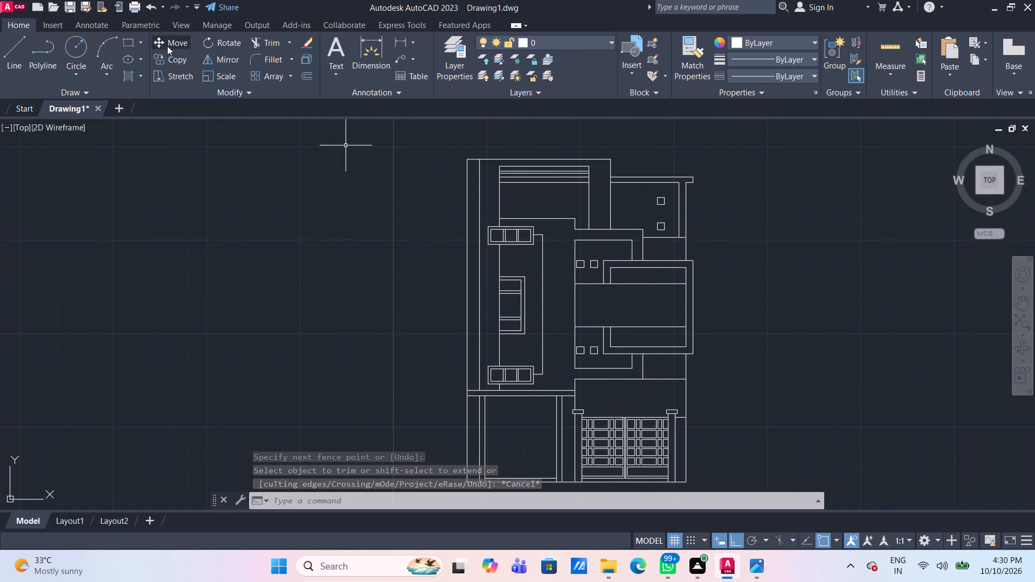
{"action": "left_click", "coordinate": [124, 45]}
{"action": "scroll", "coordinate": [481, 275], "scroll_direction": "up", "scroll_amount": 1}
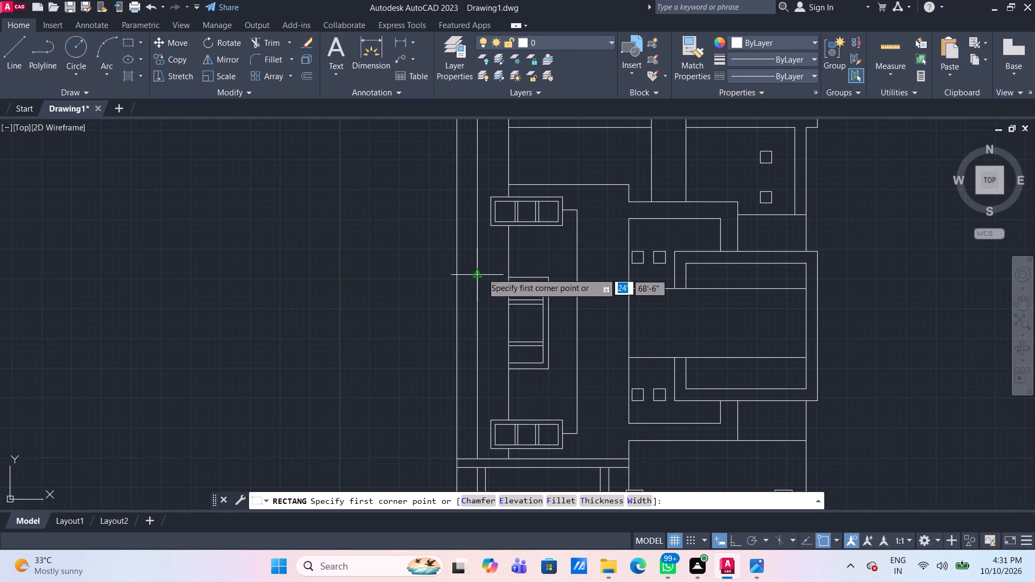
{"action": "scroll", "coordinate": [502, 254], "scroll_direction": "up", "scroll_amount": 1}
{"action": "middle_click_drag", "start_coordinate": [498, 250], "coordinate": [491, 238]}
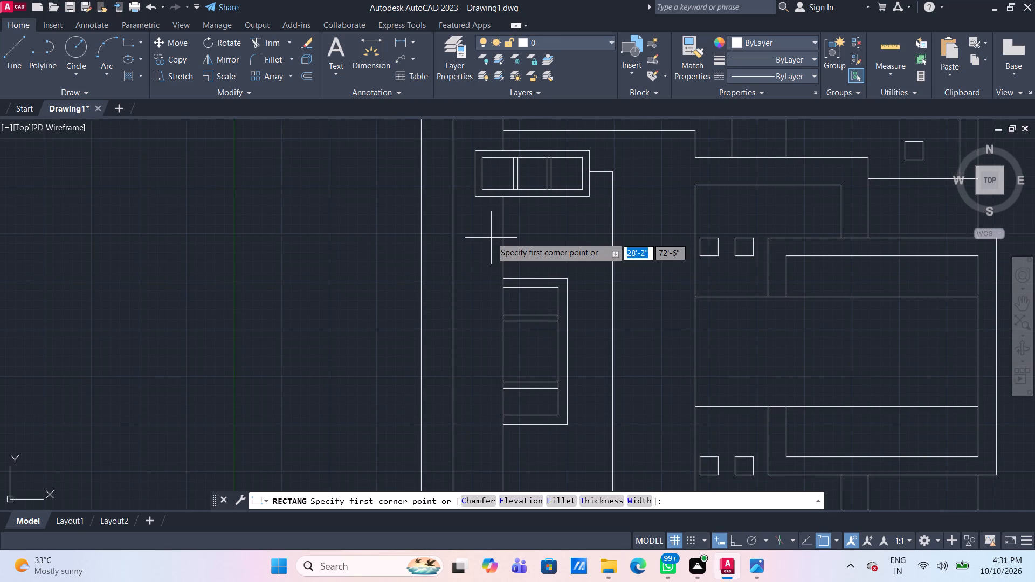
{"action": "left_click", "coordinate": [750, 561]}
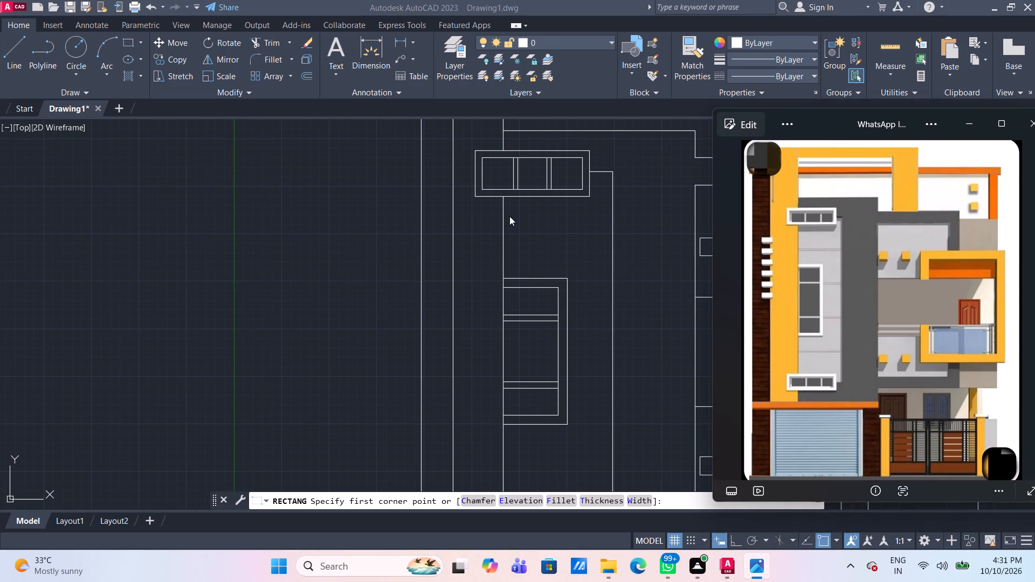
{"action": "left_click", "coordinate": [371, 185]}
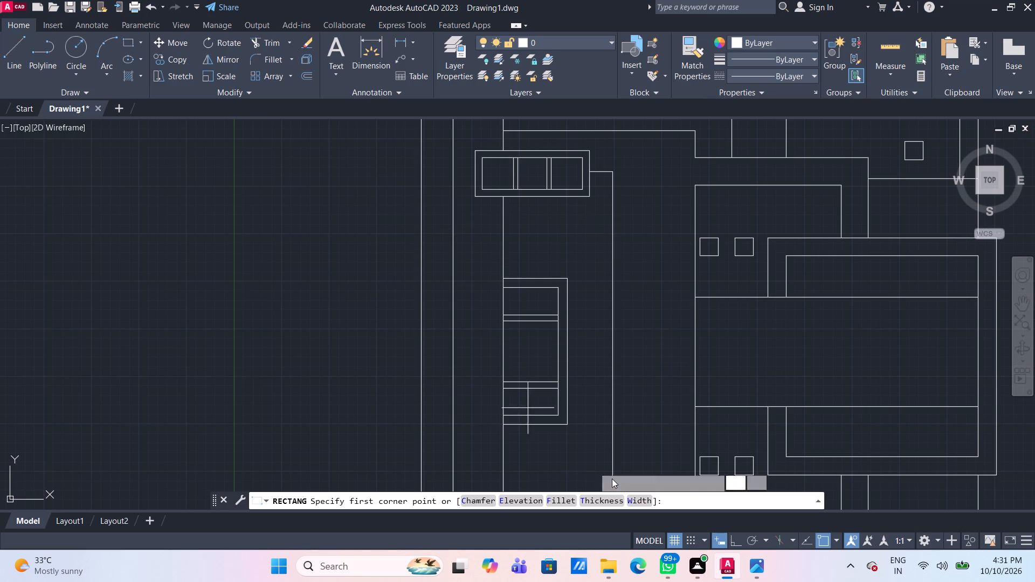
{"action": "left_click", "coordinate": [760, 574]}
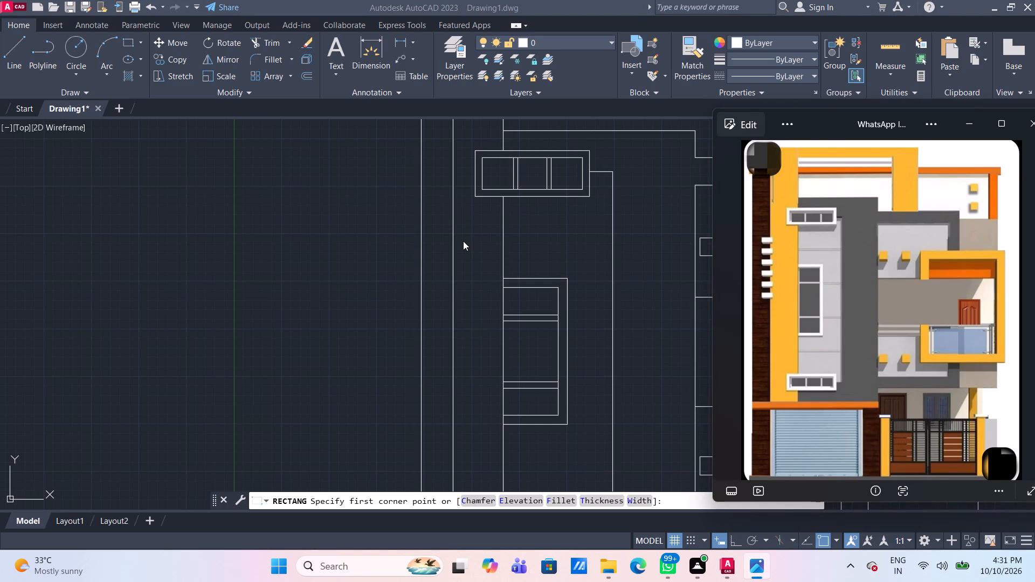
{"action": "left_click", "coordinate": [364, 175]}
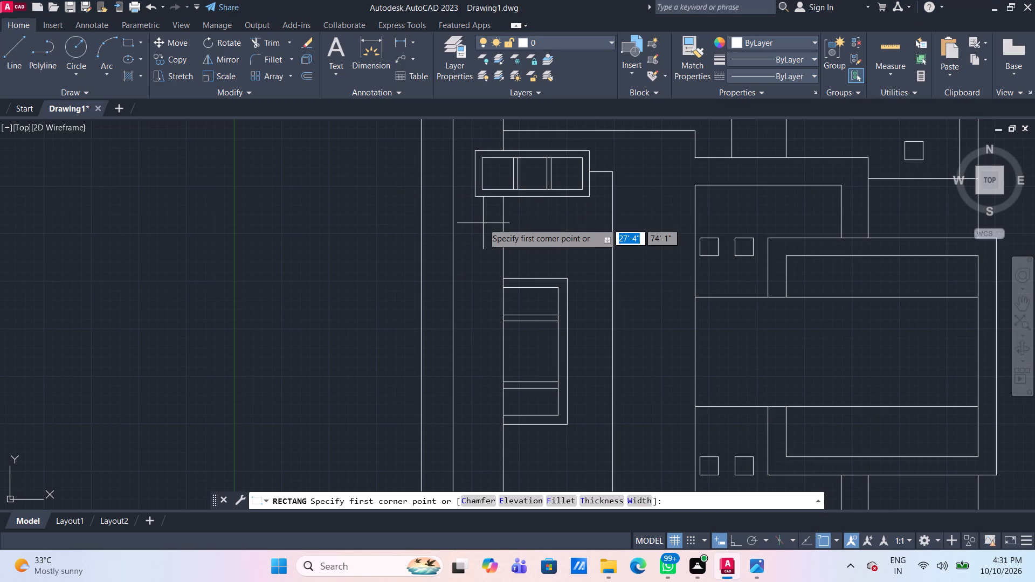
{"action": "left_click", "coordinate": [764, 567]}
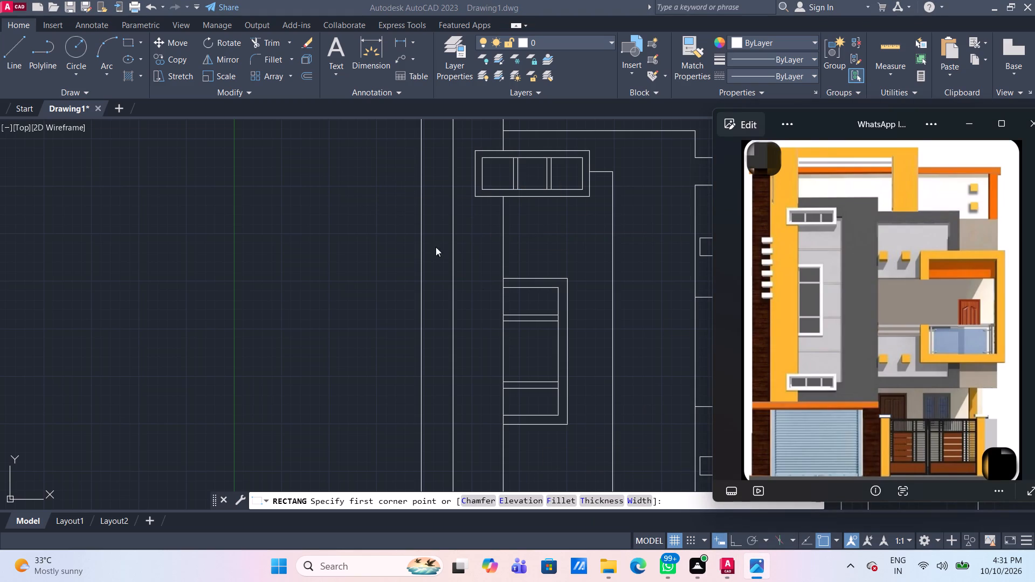
{"action": "left_click", "coordinate": [441, 215]}
{"action": "left_click", "coordinate": [442, 217]}
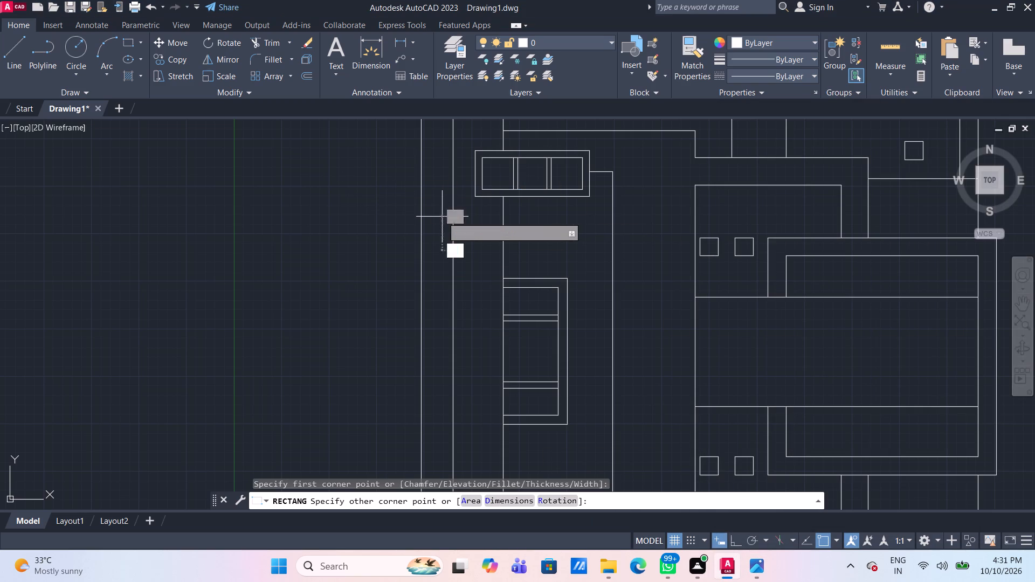
{"action": "left_click", "coordinate": [474, 227]}
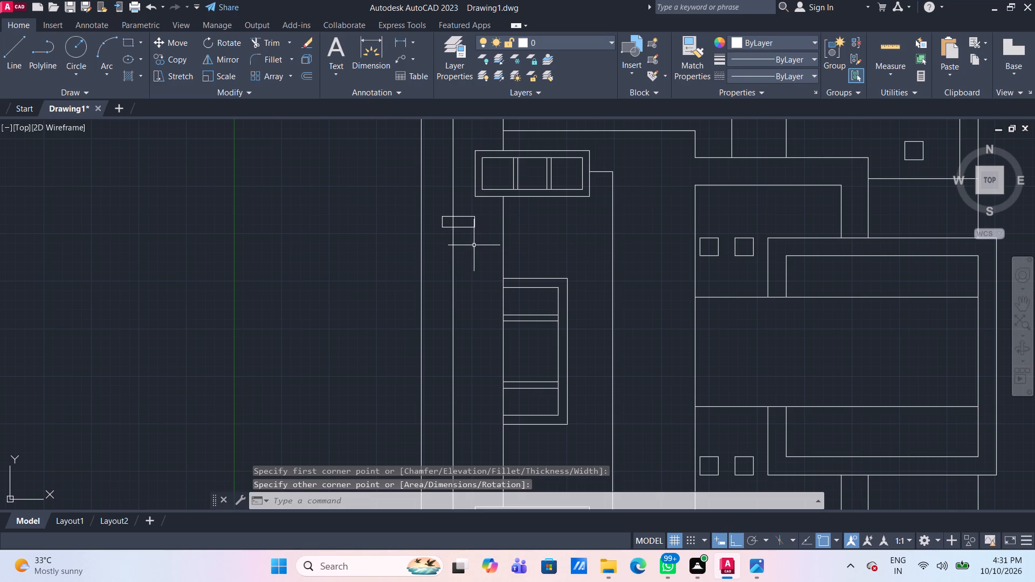
Copy the small rectangle straight down as a fitted array of 7 items, ending beside the middle window.
{"action": "left_click", "coordinate": [481, 240]}
{"action": "left_click", "coordinate": [461, 211]}
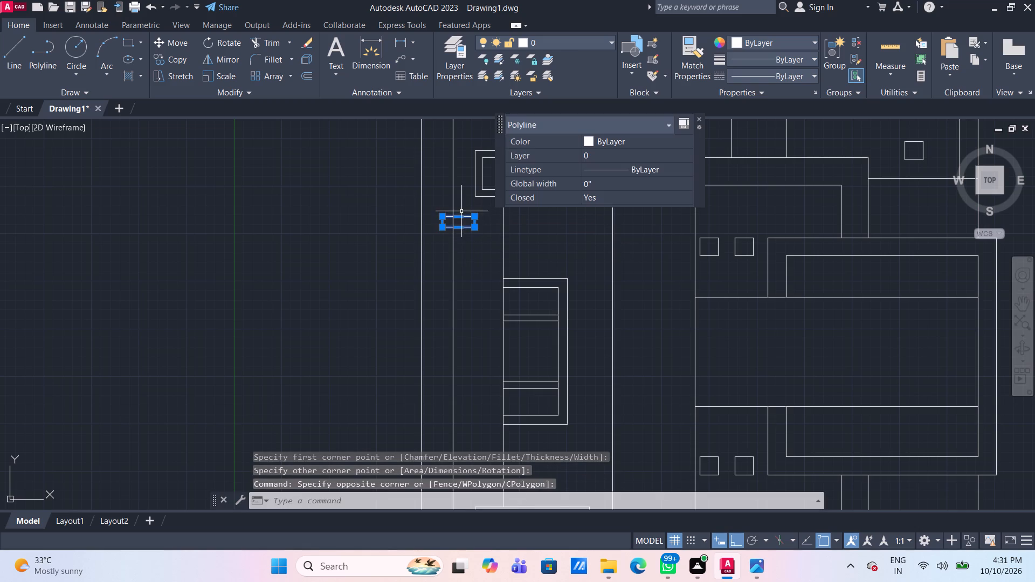
{"action": "type", "text": "co"}
{"action": "key", "text": "Return"}
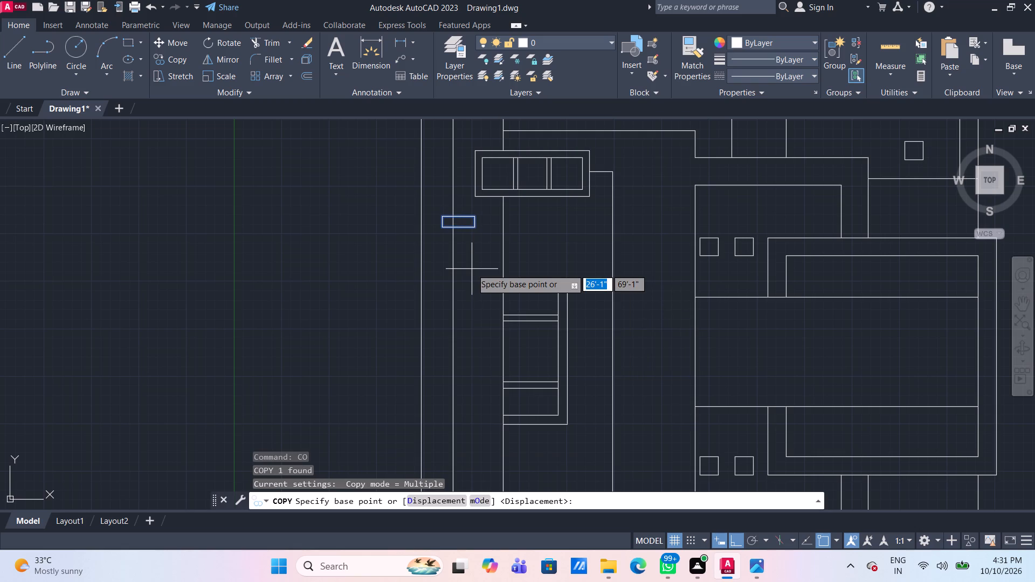
{"action": "left_click", "coordinate": [475, 230]}
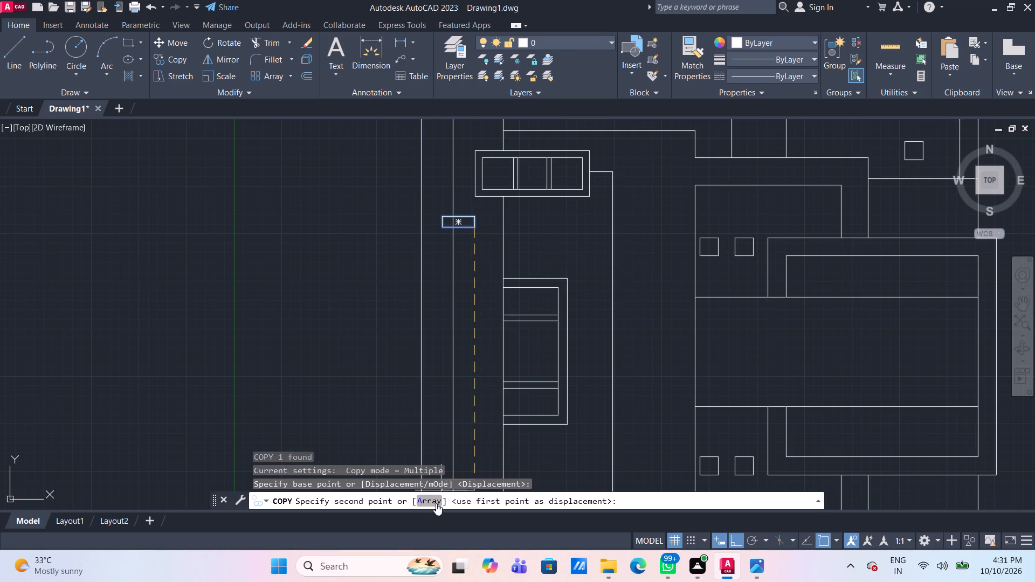
{"action": "left_click", "coordinate": [427, 504]}
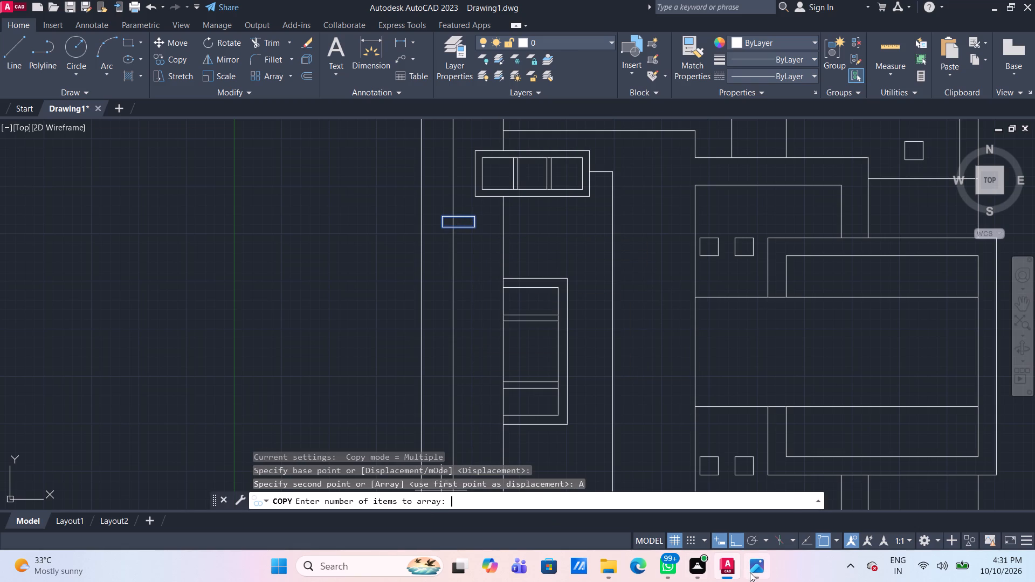
{"action": "left_click", "coordinate": [755, 572]}
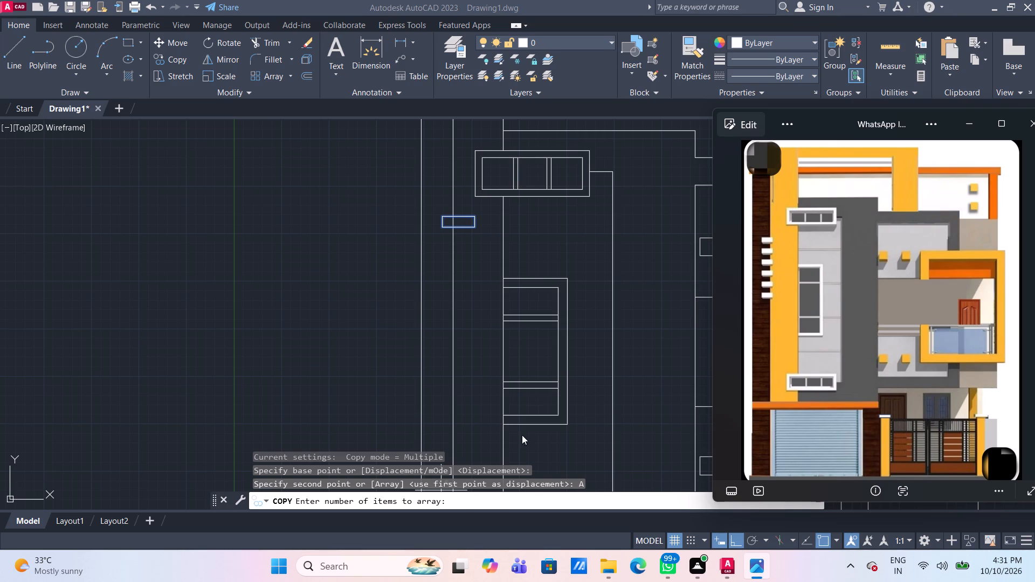
{"action": "left_click", "coordinate": [462, 306]}
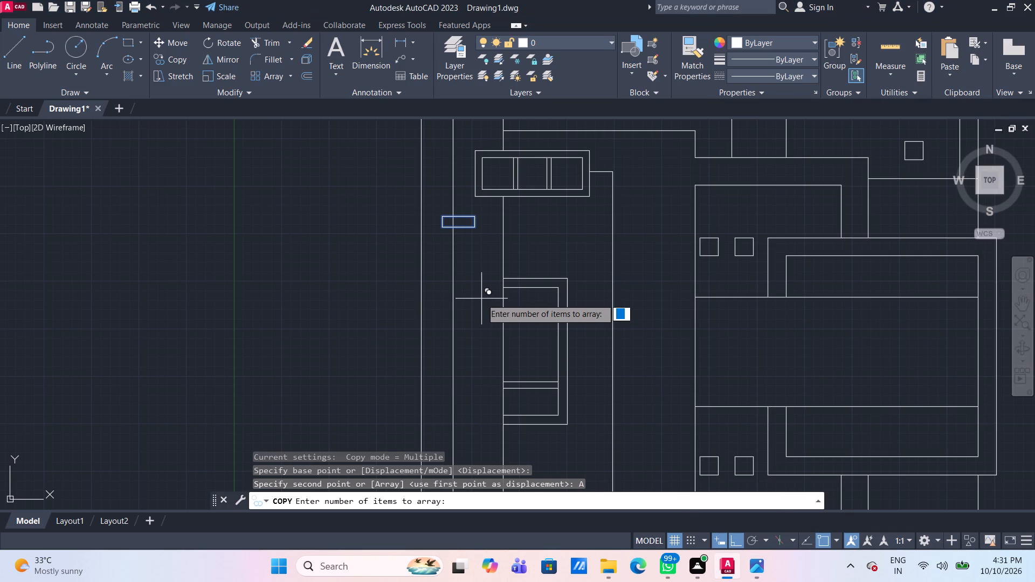
{"action": "key", "text": "7"}
{"action": "key", "text": "Return"}
{"action": "scroll", "coordinate": [481, 299], "scroll_direction": "down", "scroll_amount": 2}
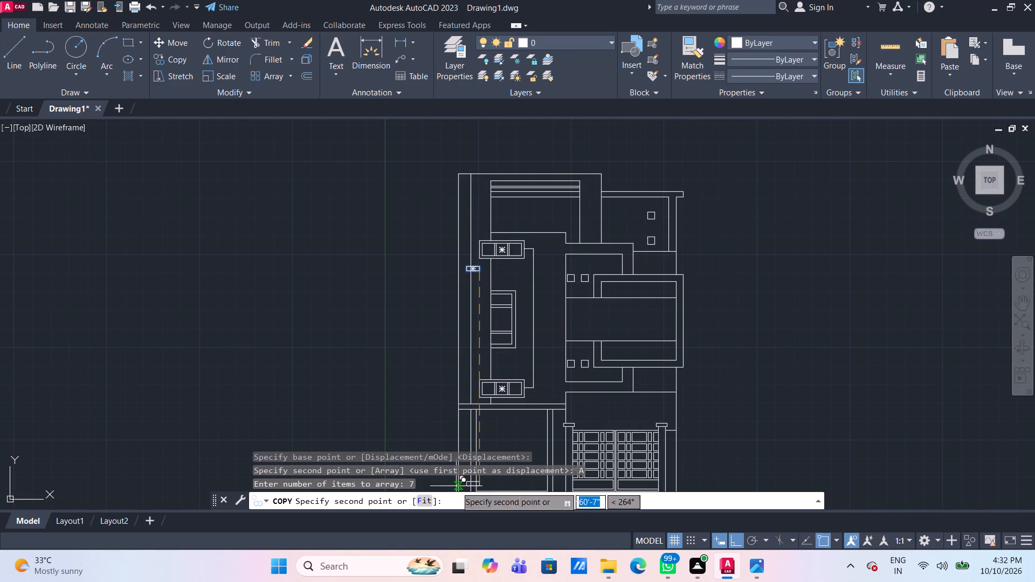
{"action": "left_click", "coordinate": [423, 508]}
{"action": "left_click", "coordinate": [427, 498]}
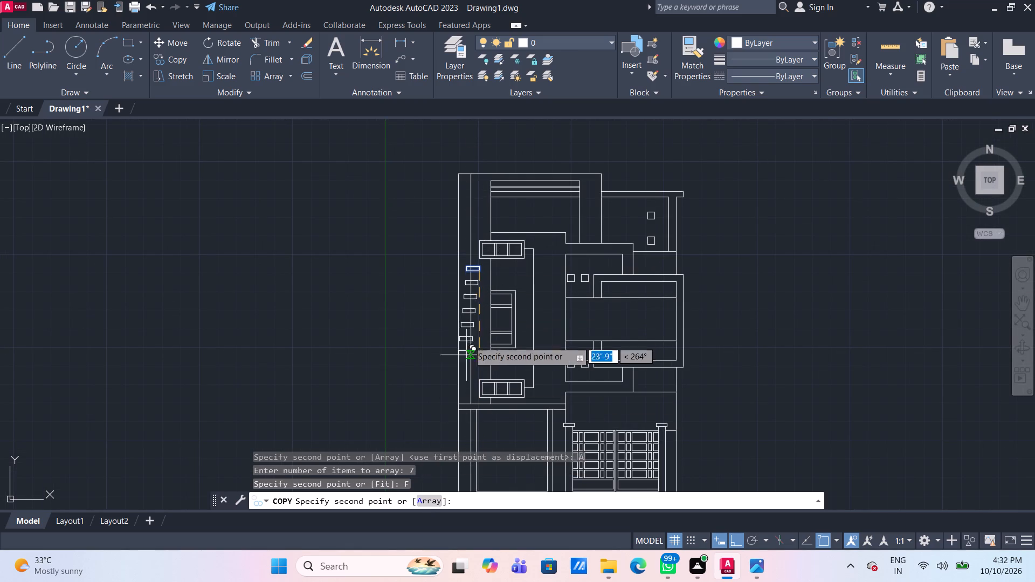
{"action": "scroll", "coordinate": [473, 329], "scroll_direction": "up", "scroll_amount": 2}
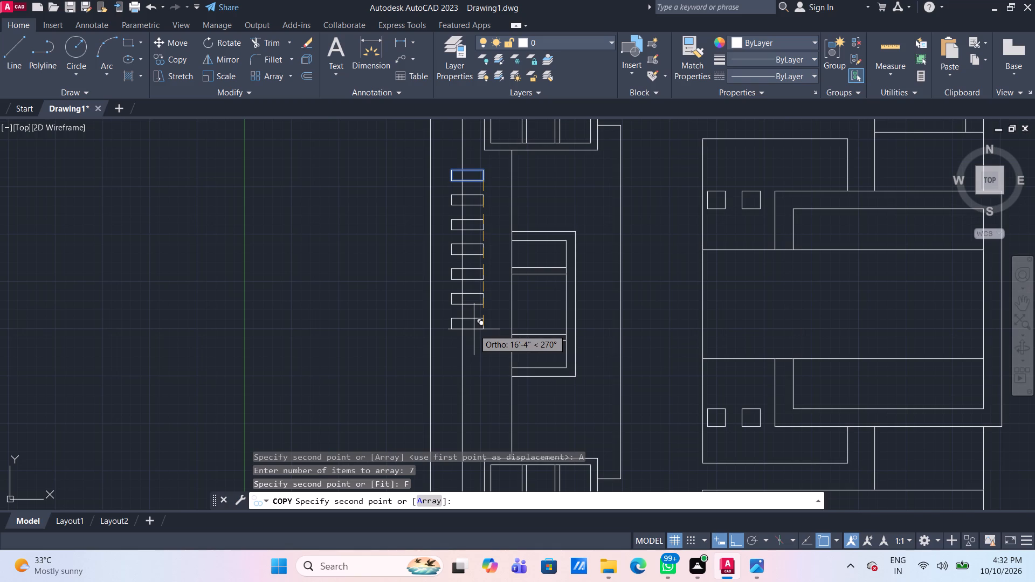
{"action": "left_click", "coordinate": [761, 570]}
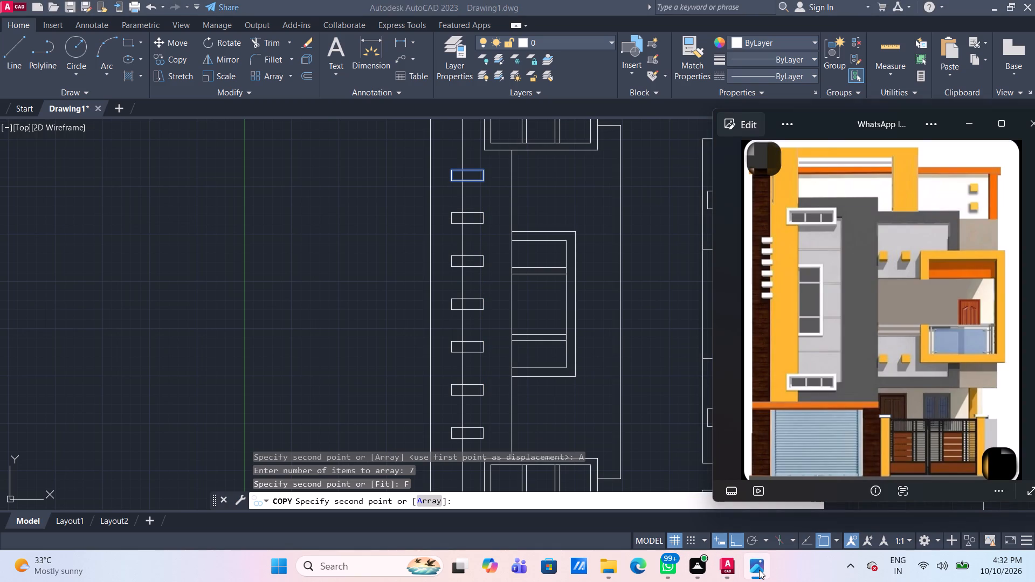
{"action": "left_click", "coordinate": [759, 570]}
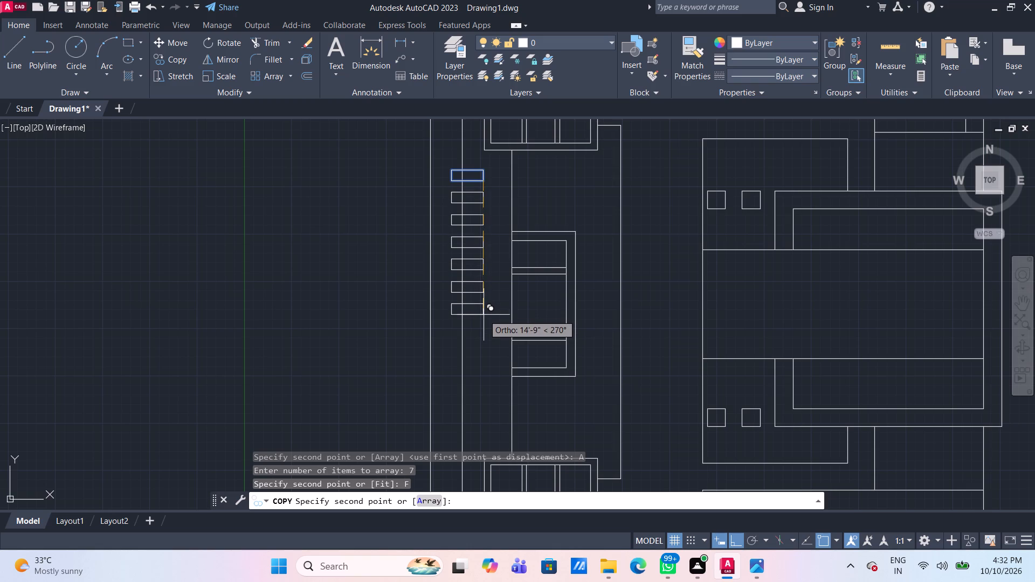
{"action": "left_click", "coordinate": [484, 321]}
{"action": "key", "text": "Escape"}
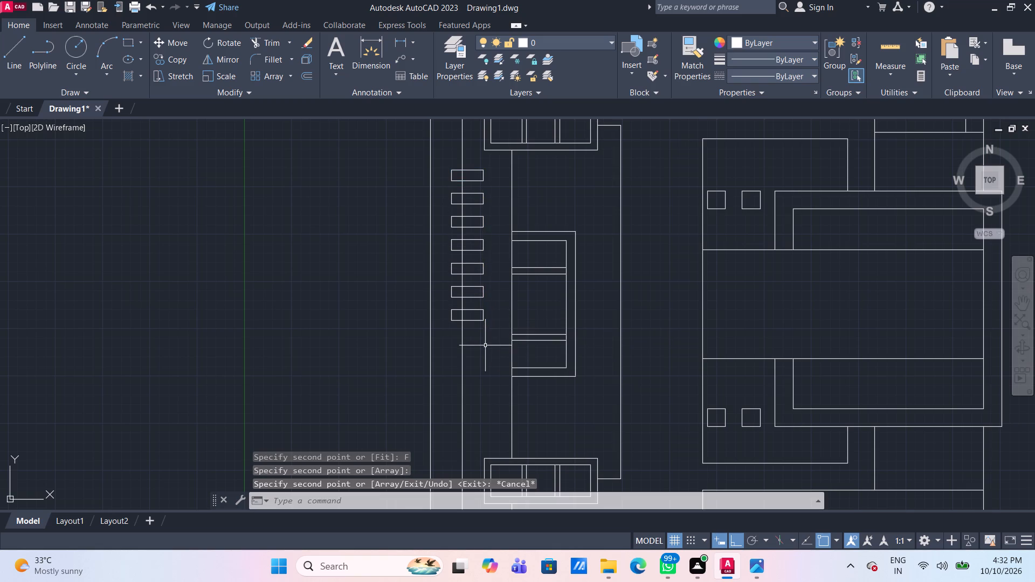
Delete the lowest rectangle of the vertical stack.
{"action": "left_click", "coordinate": [488, 329]}
{"action": "left_click", "coordinate": [473, 304]}
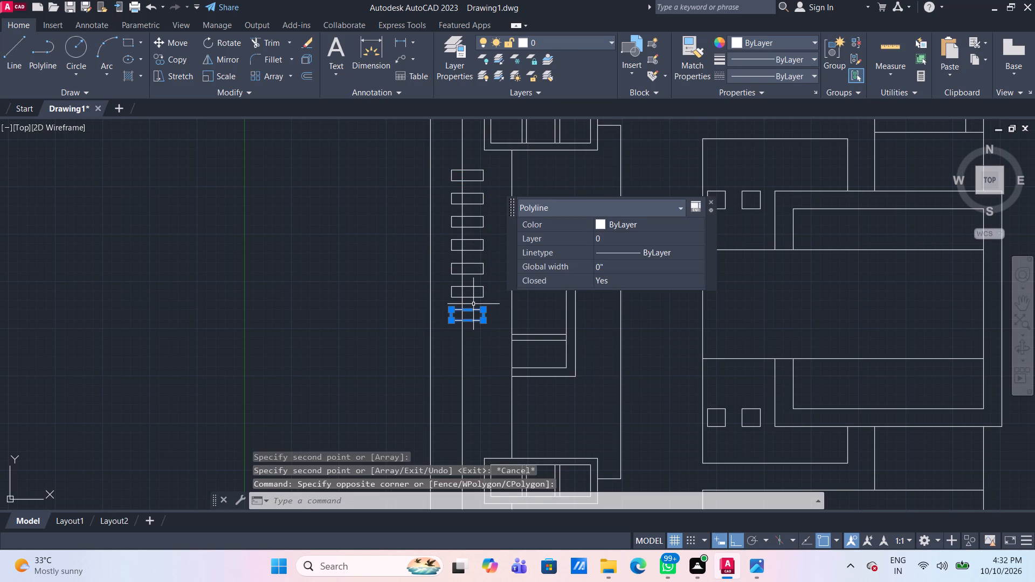
{"action": "key", "text": "Delete"}
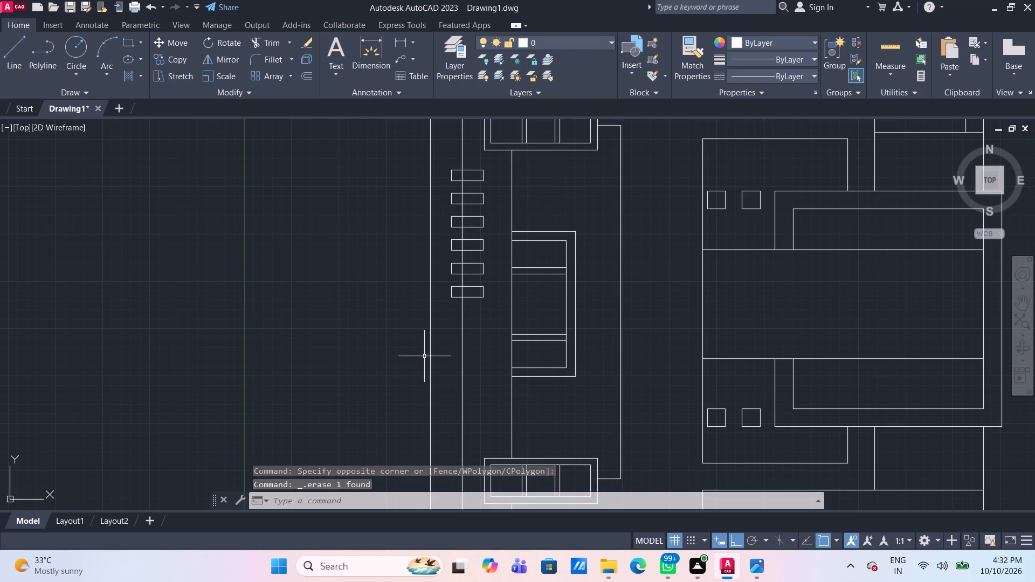
Trim the segments of the facade's second vertical line that pass through the six small stacked rectangles, checking the reference photo.
{"action": "type", "text": "tr"}
{"action": "key", "text": "Return"}
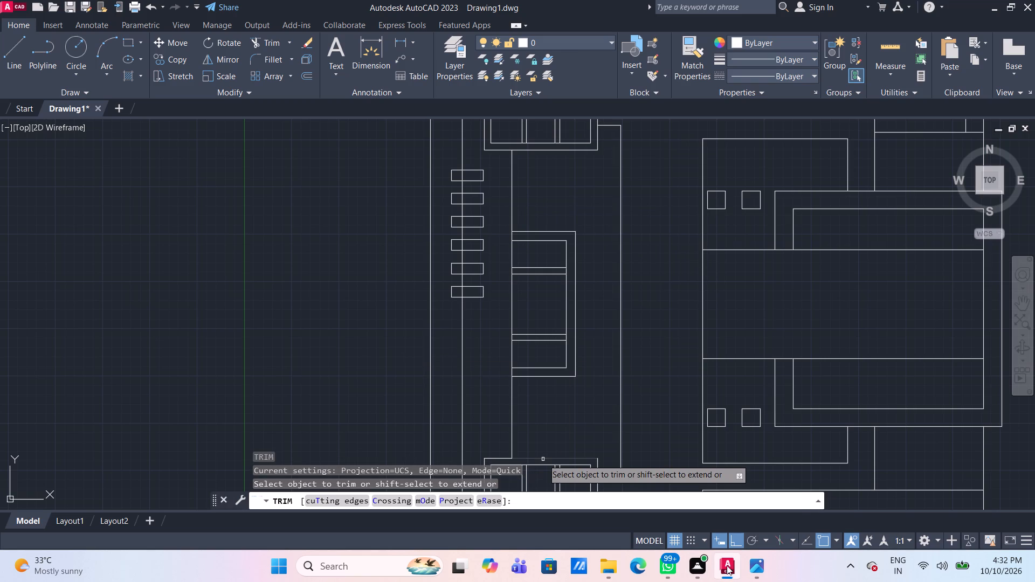
{"action": "left_click", "coordinate": [760, 569]}
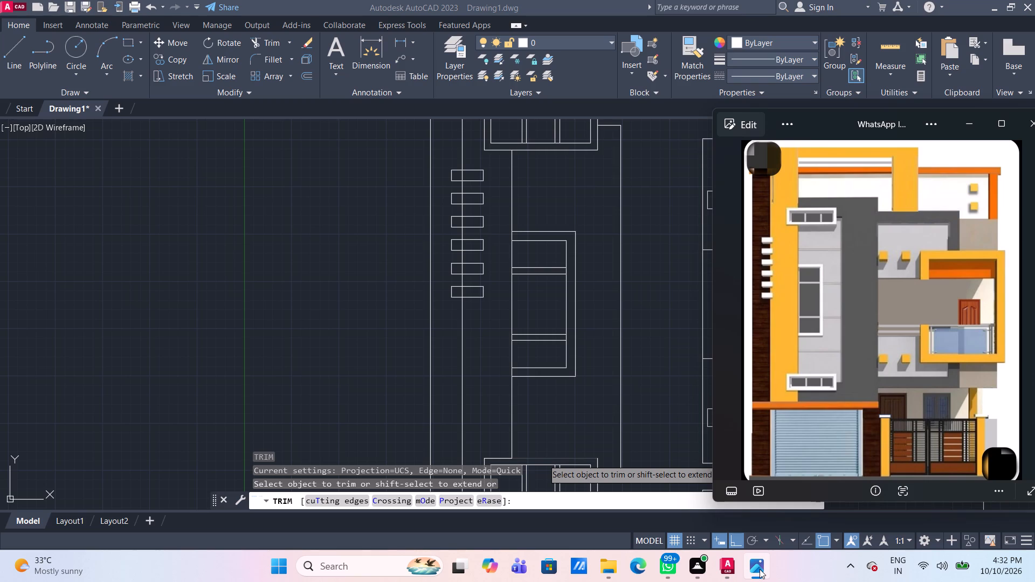
{"action": "left_click", "coordinate": [760, 569]}
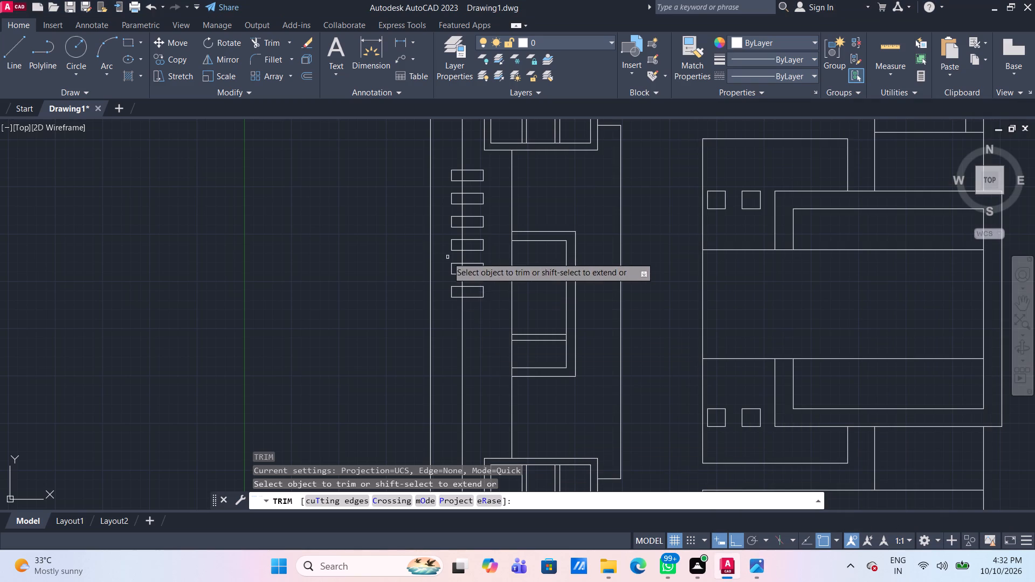
{"action": "left_click", "coordinate": [462, 292]}
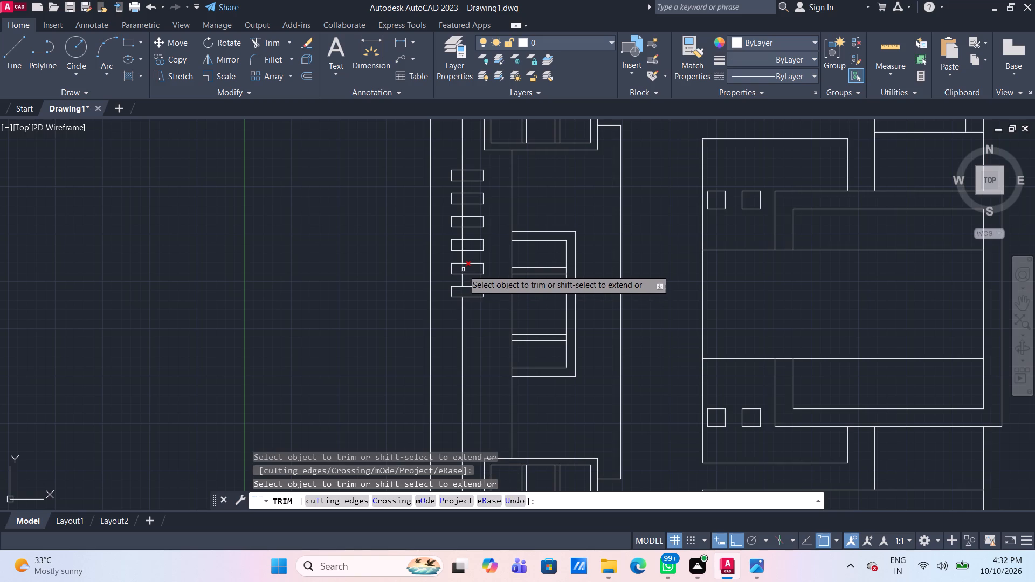
{"action": "left_click", "coordinate": [463, 269]}
{"action": "left_click", "coordinate": [463, 246]}
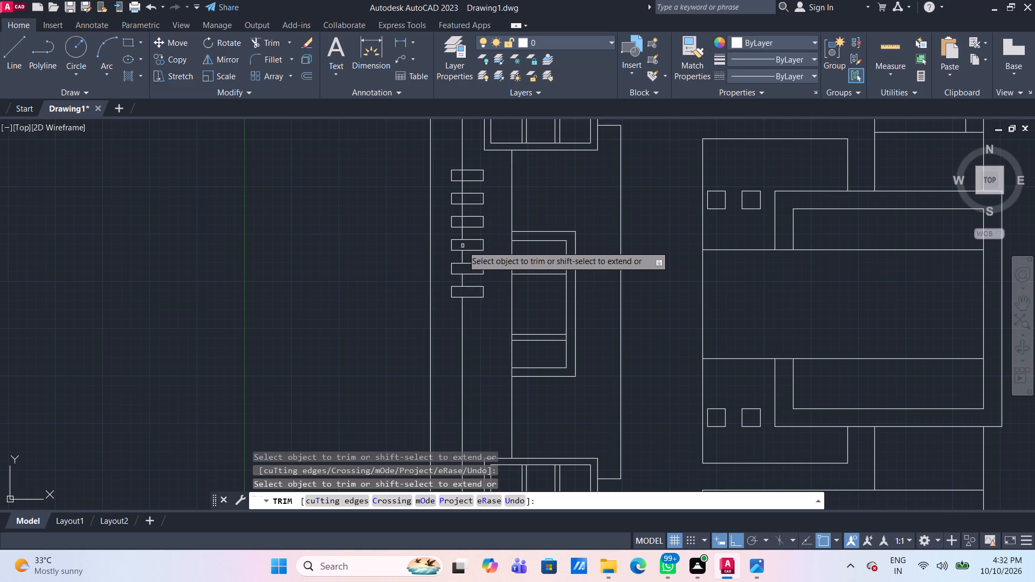
{"action": "left_click", "coordinate": [463, 220]}
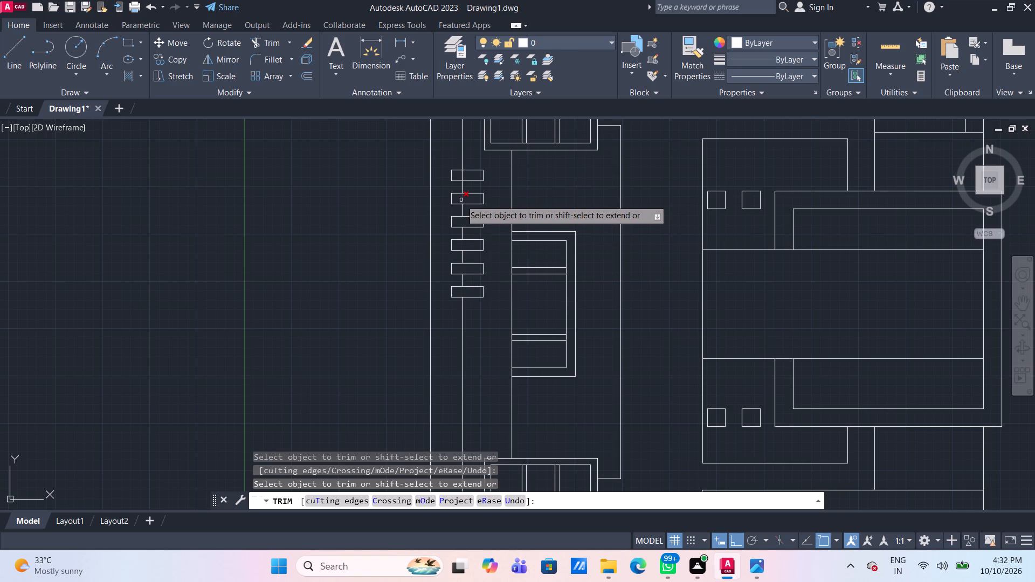
{"action": "left_click", "coordinate": [461, 200]}
{"action": "left_click", "coordinate": [462, 176]}
{"action": "key", "text": "Escape"}
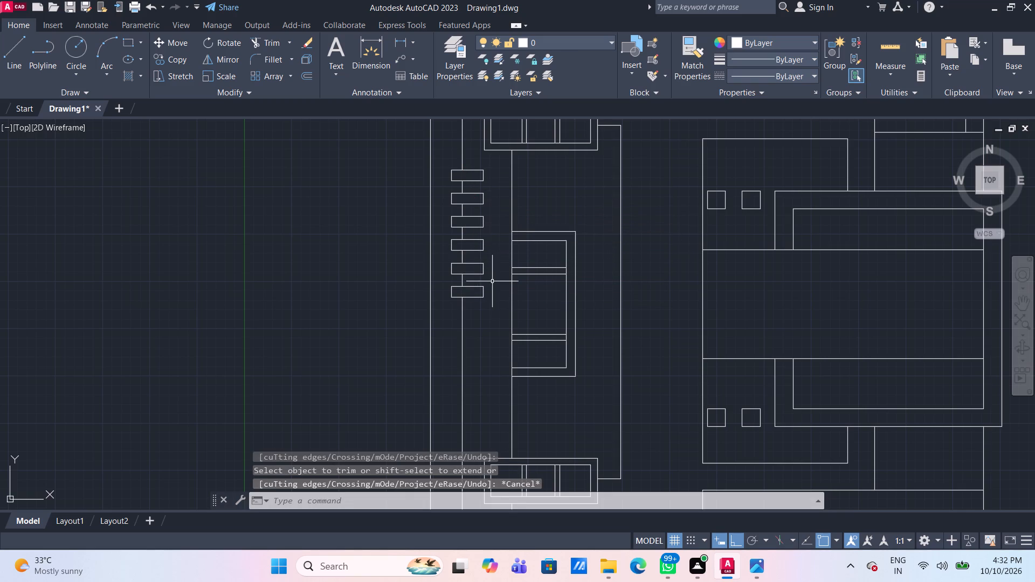
Move the six stacked rectangles slightly left so they are more evenly centred across the facade's second vertical line.
{"action": "left_click_drag", "start_coordinate": [495, 303], "coordinate": [493, 293]}
{"action": "left_click", "coordinate": [472, 165]}
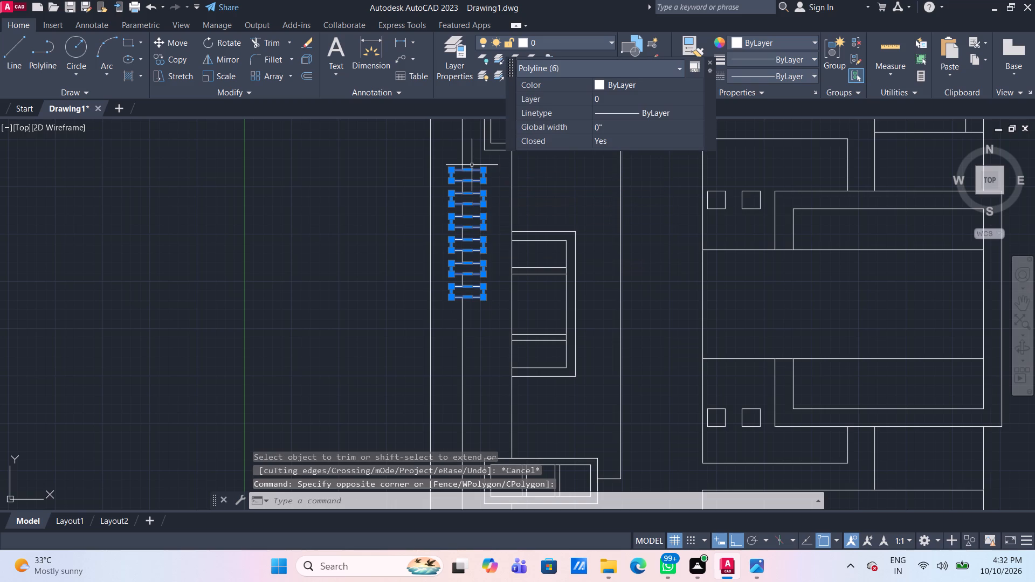
{"action": "type", "text": "m"}
{"action": "key", "text": "space"}
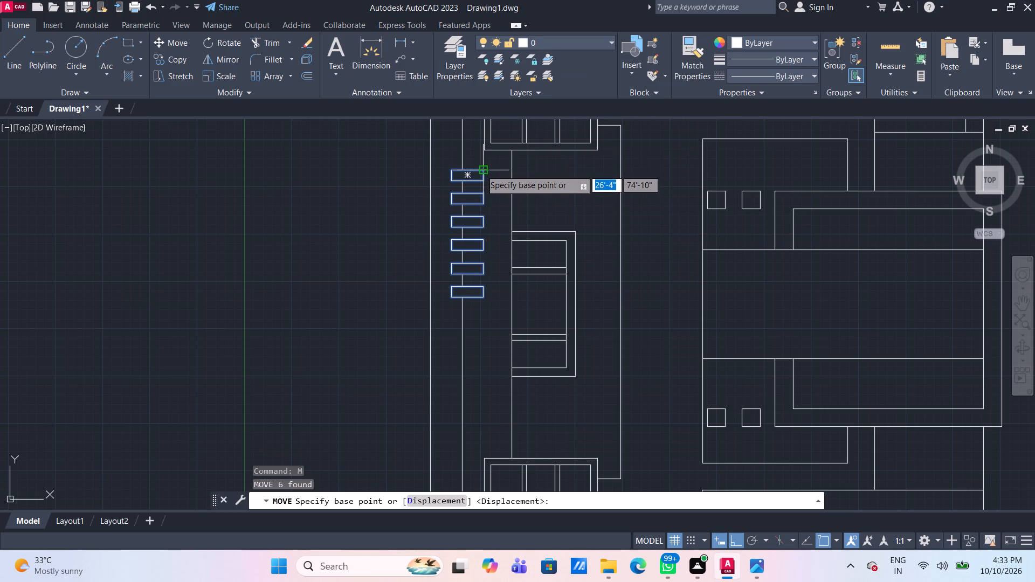
{"action": "left_click", "coordinate": [481, 170]}
{"action": "left_click", "coordinate": [474, 167]}
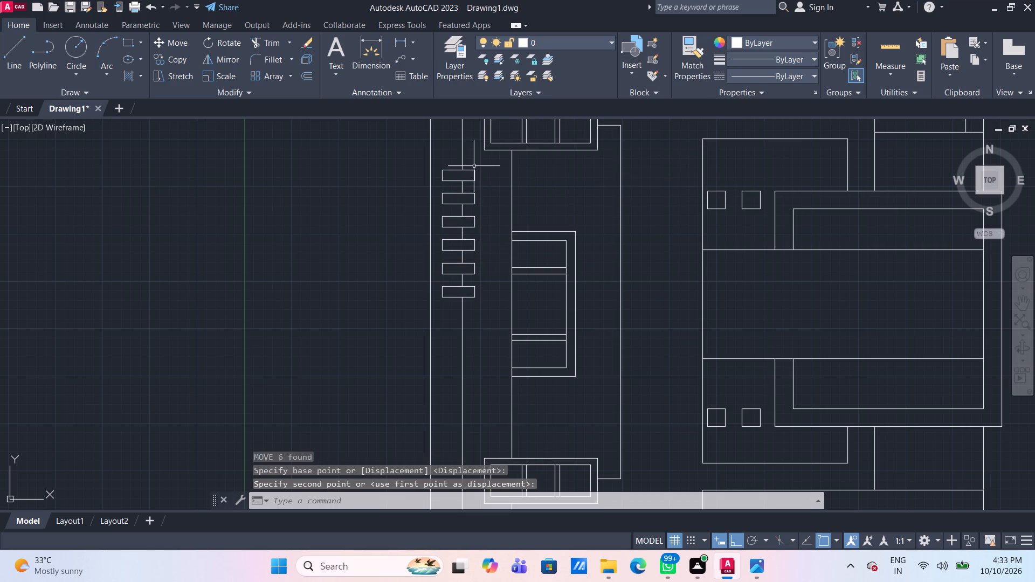
Following the reference photo, hatch the tall vertical strip with its top band and the balcony frame in solid yellow 248,215,49.
{"action": "scroll", "coordinate": [504, 187], "scroll_direction": "down", "scroll_amount": 3}
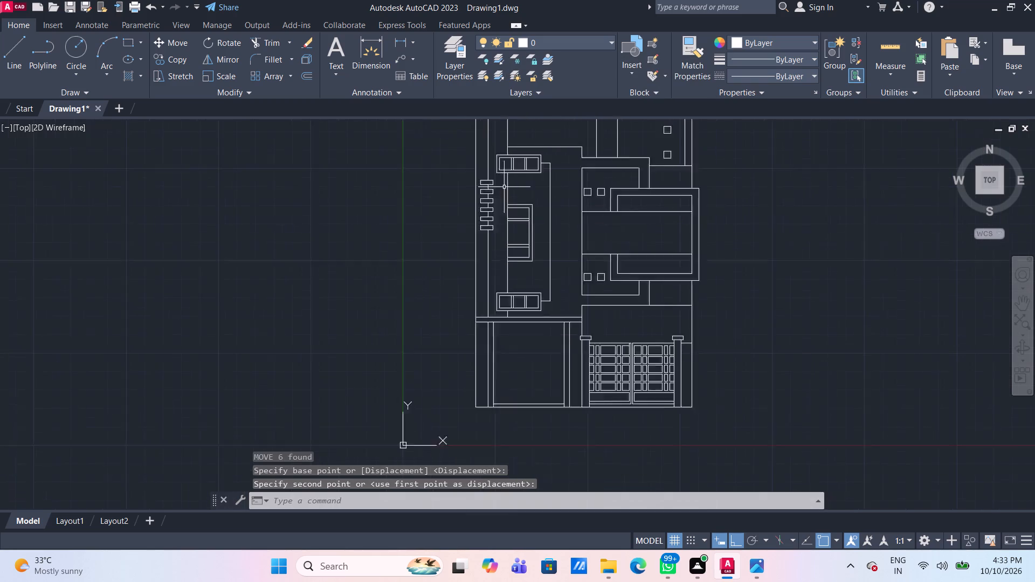
{"action": "scroll", "coordinate": [519, 159], "scroll_direction": "up", "scroll_amount": 2}
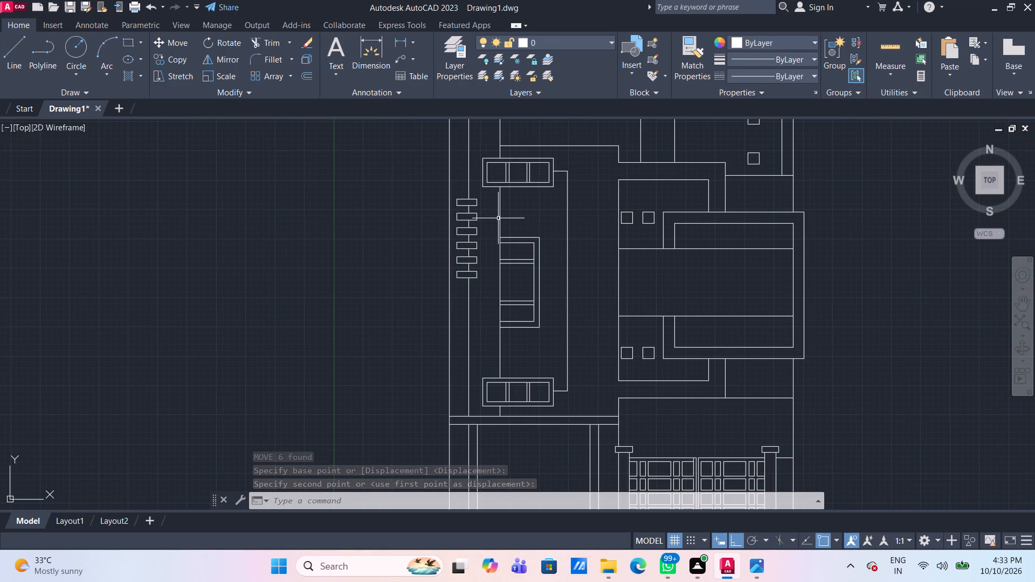
{"action": "scroll", "coordinate": [498, 218], "scroll_direction": "down", "scroll_amount": 2}
{"action": "scroll", "coordinate": [539, 180], "scroll_direction": "up", "scroll_amount": 1}
{"action": "middle_click_drag", "start_coordinate": [541, 179], "coordinate": [535, 195]}
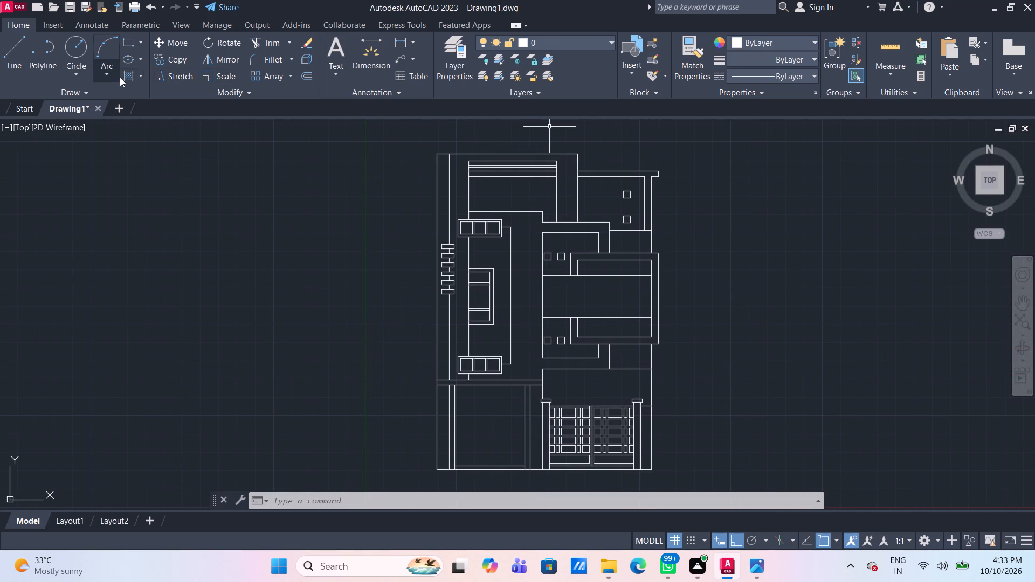
{"action": "left_click", "coordinate": [125, 79]}
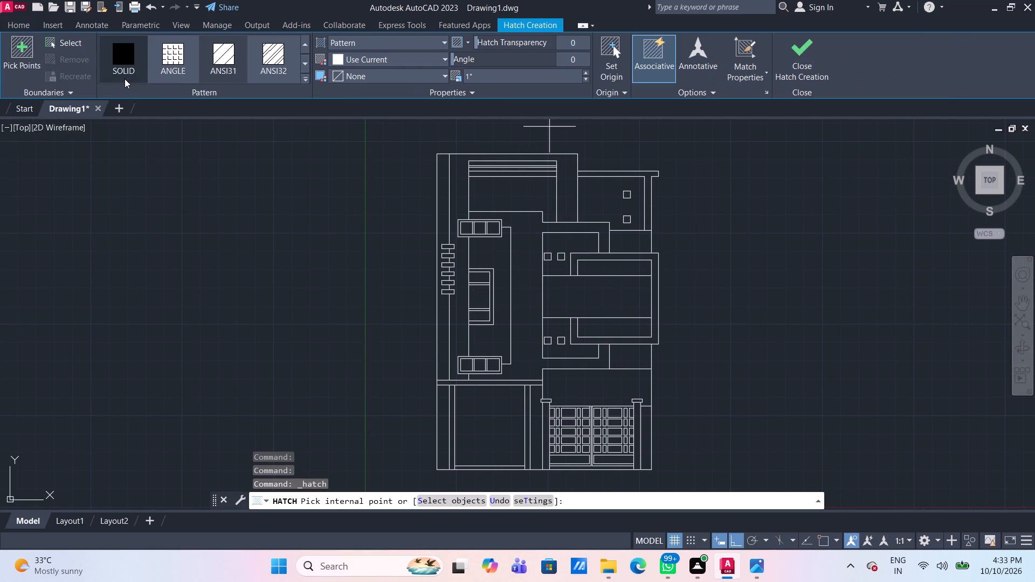
{"action": "left_click", "coordinate": [389, 64]}
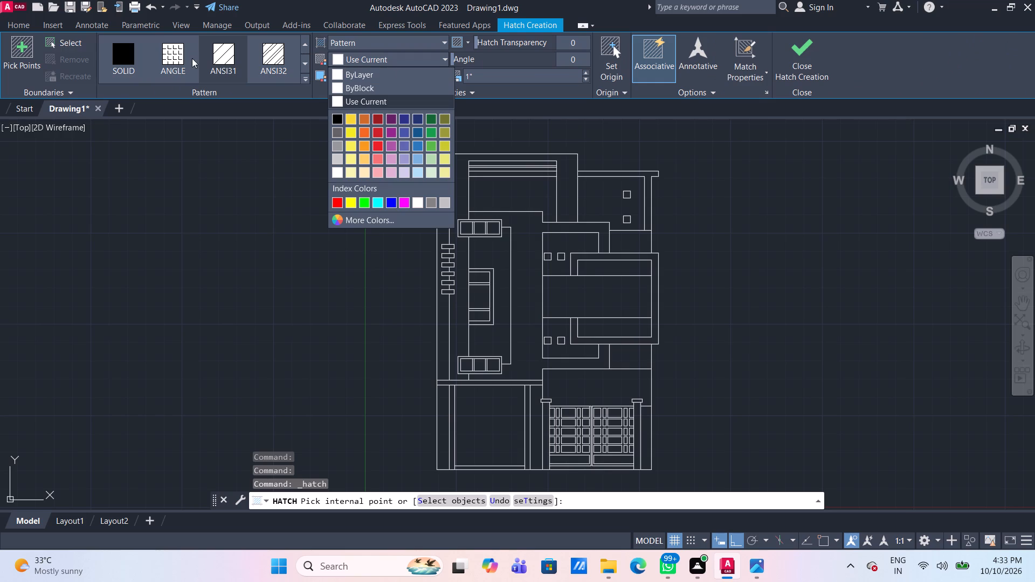
{"action": "left_click", "coordinate": [137, 58]}
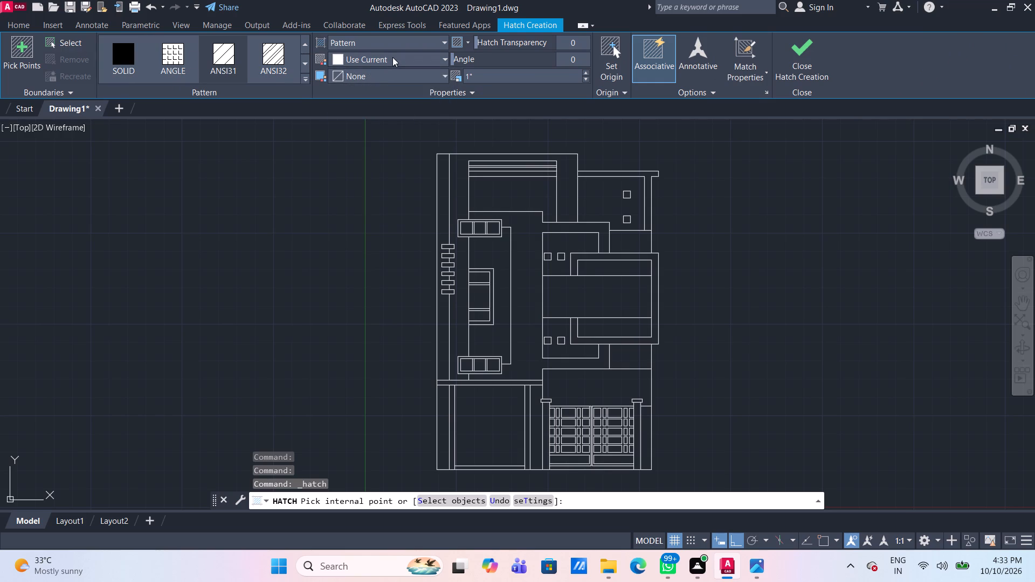
{"action": "left_click", "coordinate": [143, 51]}
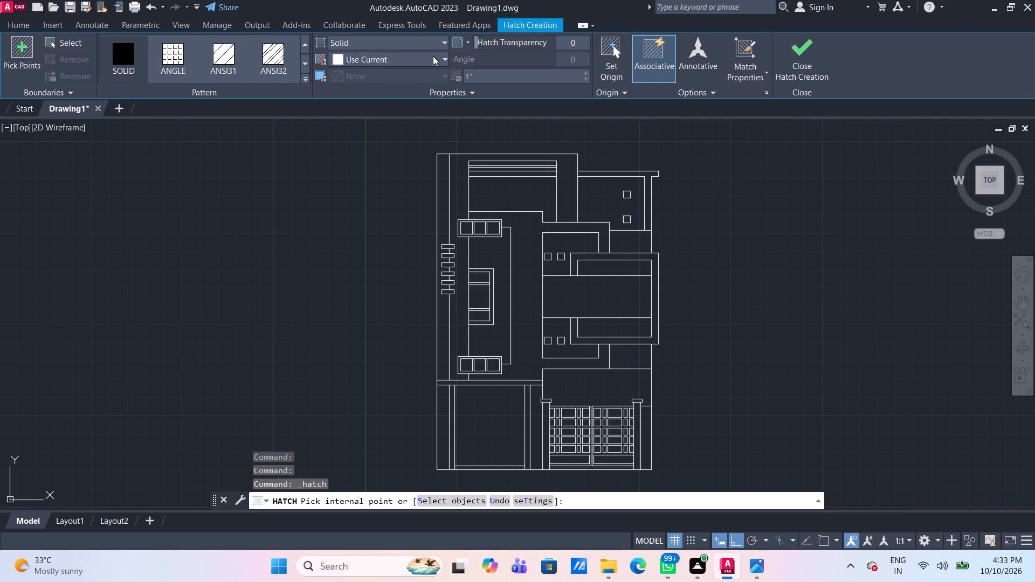
{"action": "left_click", "coordinate": [433, 58]}
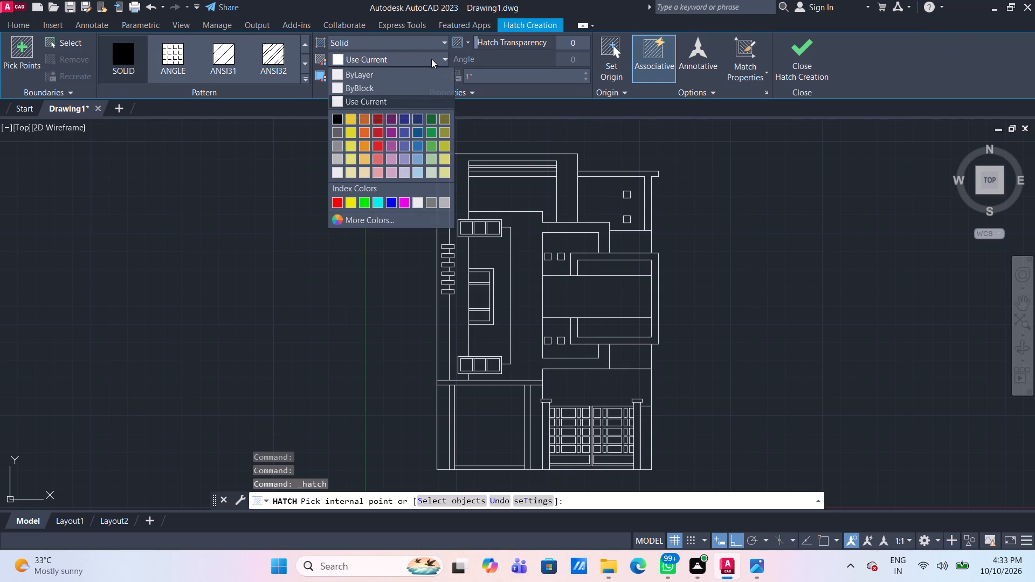
{"action": "left_click", "coordinate": [350, 119]}
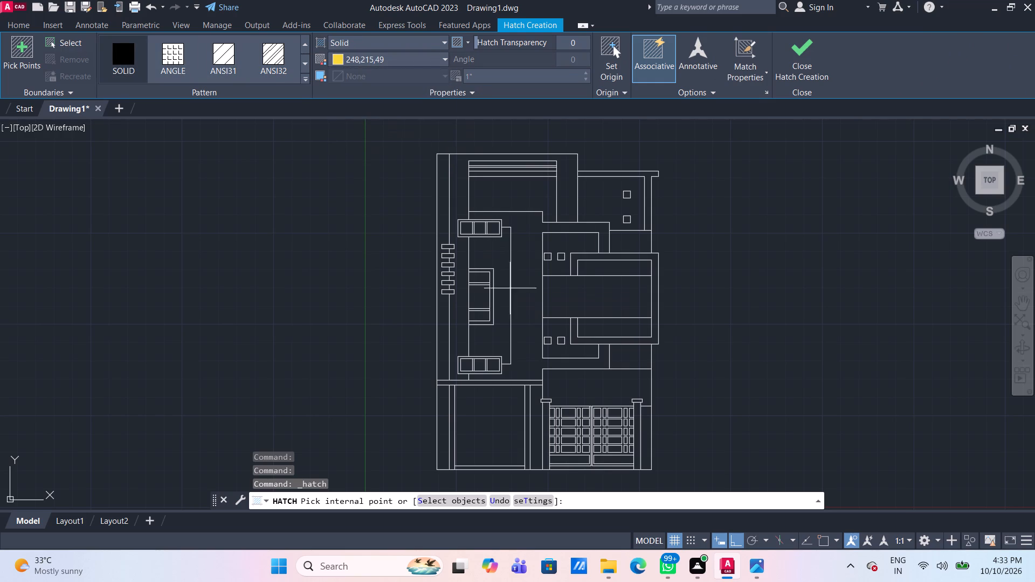
{"action": "left_click", "coordinate": [764, 577]}
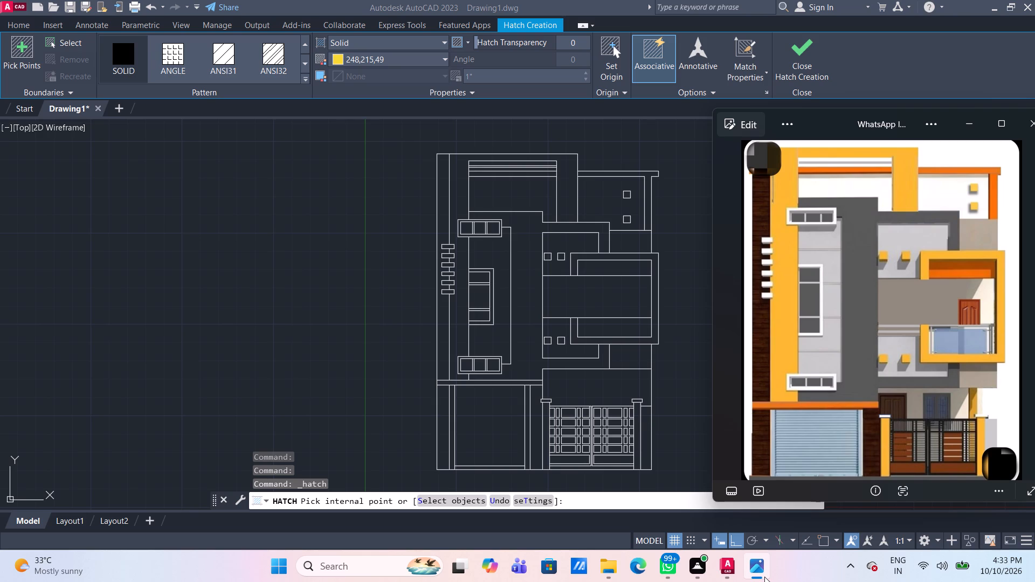
{"action": "left_click", "coordinate": [764, 577]}
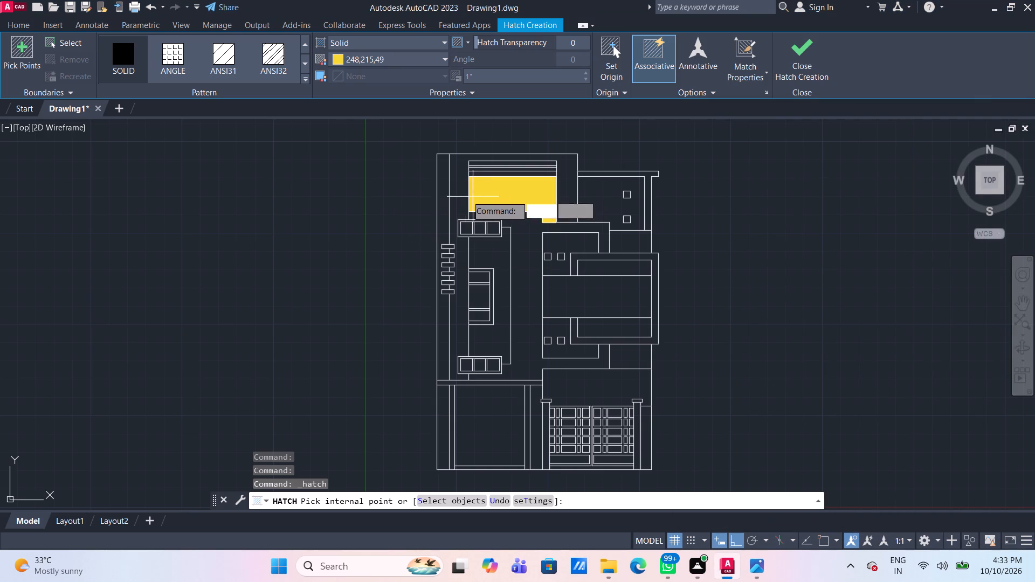
{"action": "left_click", "coordinate": [460, 193]}
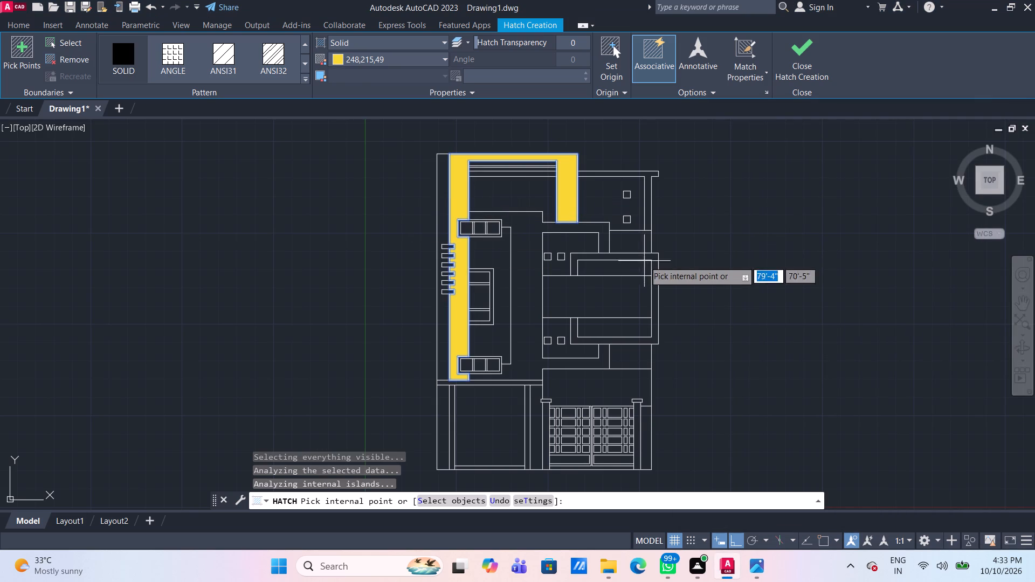
{"action": "left_click", "coordinate": [654, 258]}
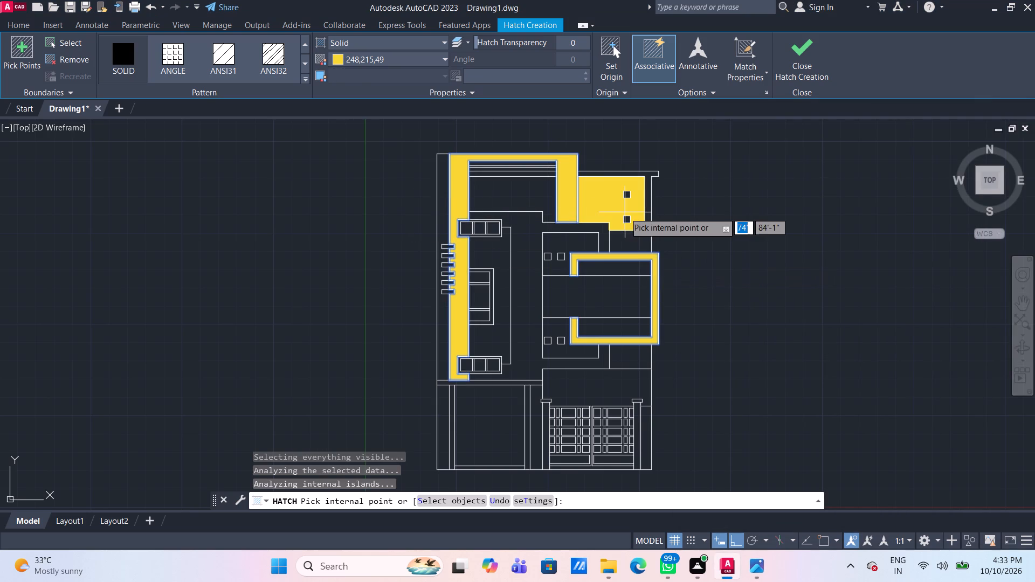
Fill the two small squares on the upper wall and the four beside the balcony frame with the same solid yellow hatch.
{"action": "scroll", "coordinate": [630, 191], "scroll_direction": "up", "scroll_amount": 3}
{"action": "left_click", "coordinate": [612, 202]}
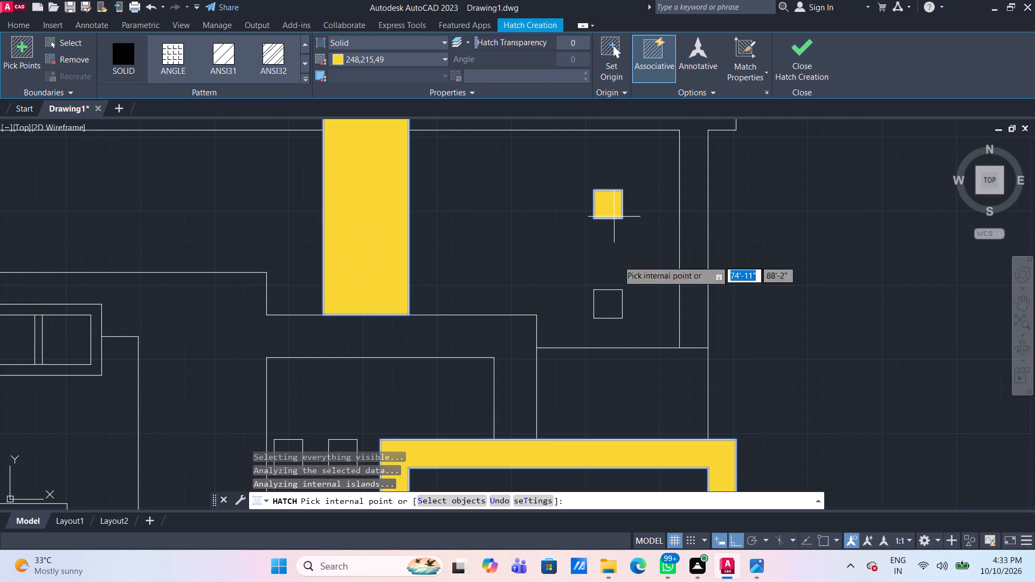
{"action": "left_click", "coordinate": [610, 303]}
{"action": "scroll", "coordinate": [610, 303], "scroll_direction": "down", "scroll_amount": 4}
{"action": "scroll", "coordinate": [558, 344], "scroll_direction": "up", "scroll_amount": 4}
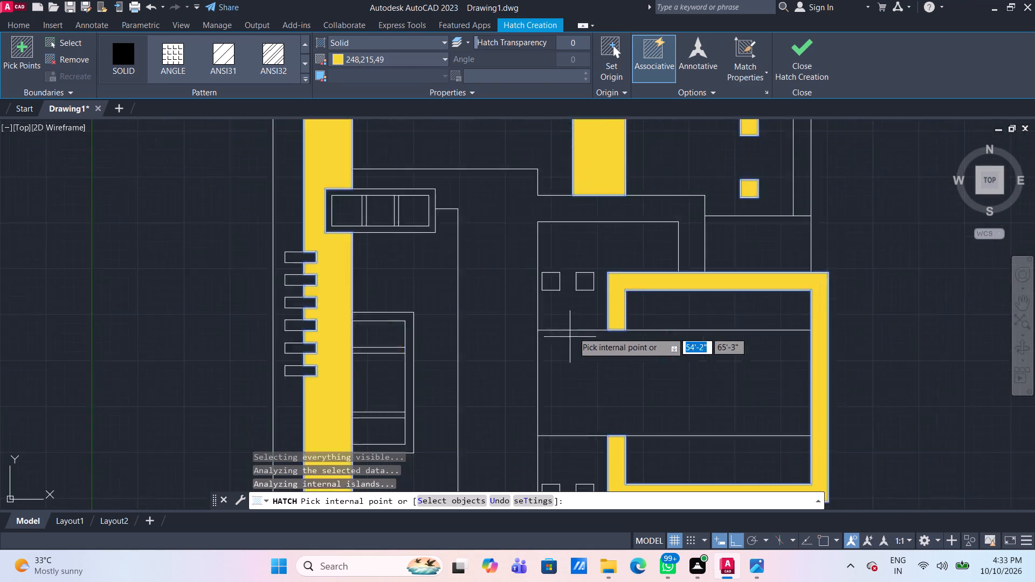
{"action": "left_click", "coordinate": [544, 252]}
{"action": "left_click", "coordinate": [592, 254]}
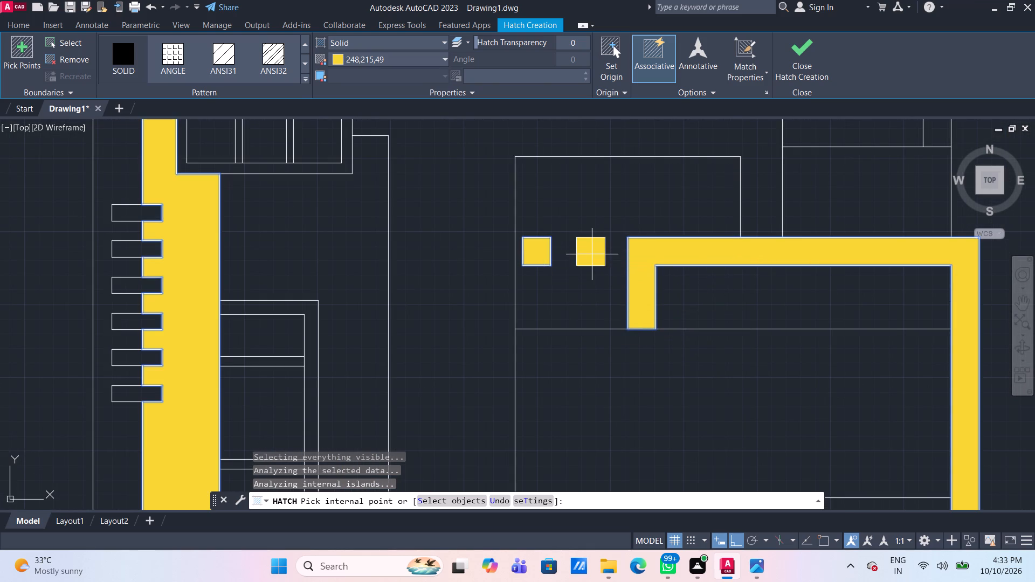
{"action": "scroll", "coordinate": [592, 254], "scroll_direction": "down", "scroll_amount": 4}
{"action": "scroll", "coordinate": [577, 334], "scroll_direction": "up", "scroll_amount": 4}
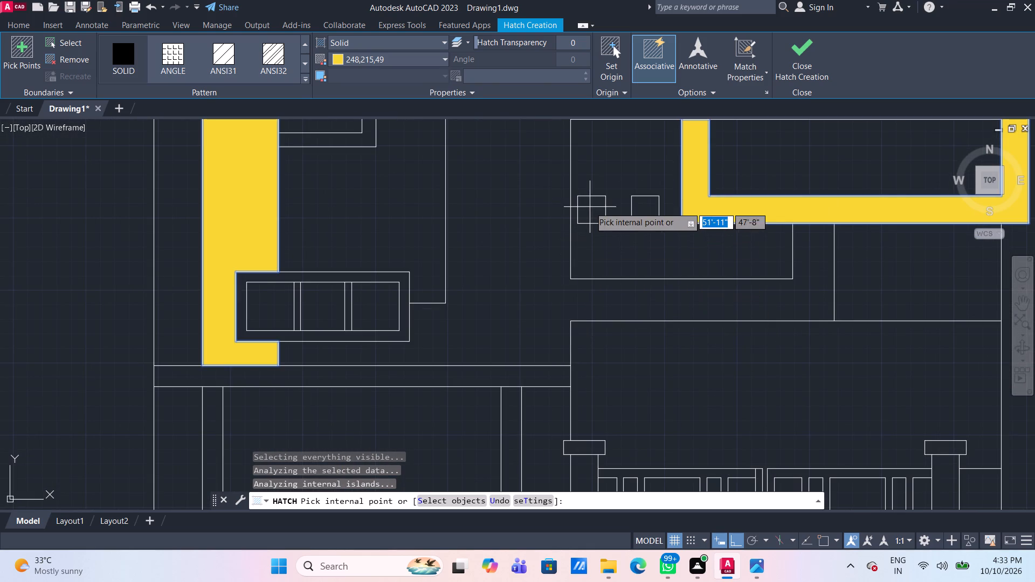
{"action": "left_click", "coordinate": [590, 207]}
{"action": "left_click", "coordinate": [647, 211]}
Check the reference photo, fill both gate pillars below their caps with the solid yellow hatch, and finish the hatch.
{"action": "scroll", "coordinate": [645, 219], "scroll_direction": "down", "scroll_amount": 4}
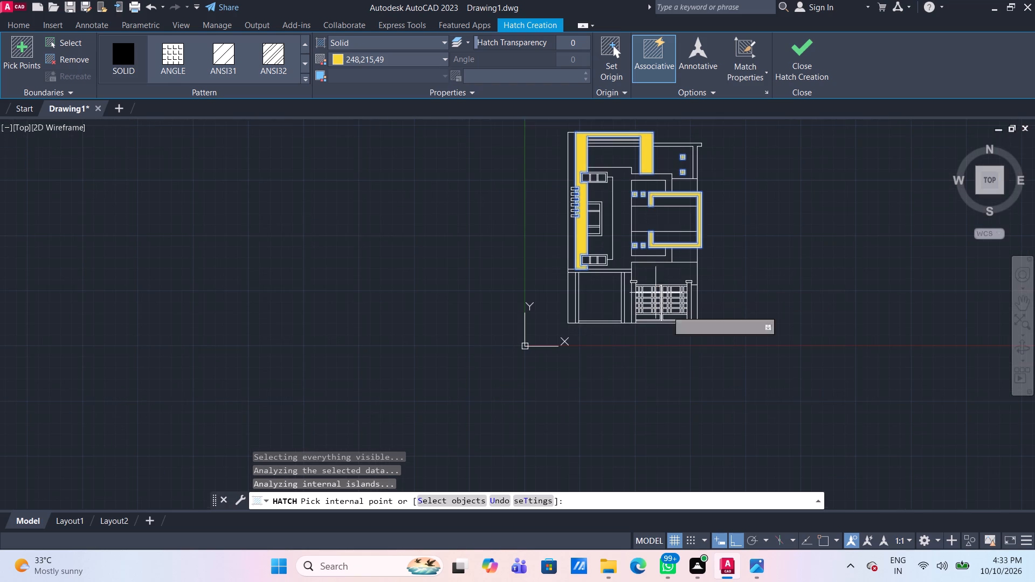
{"action": "left_click", "coordinate": [756, 567]}
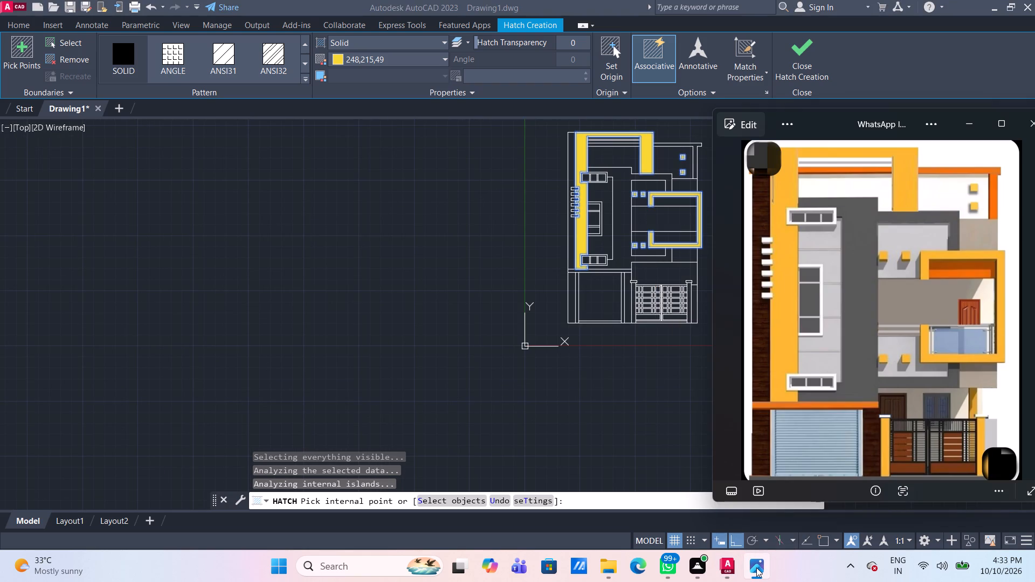
{"action": "left_click", "coordinate": [692, 438]}
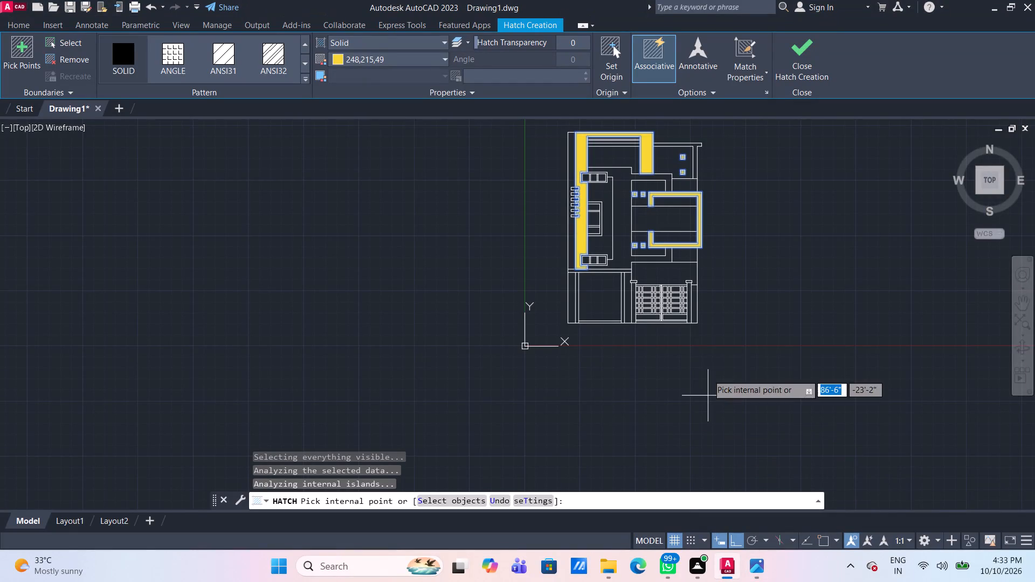
{"action": "scroll", "coordinate": [697, 285], "scroll_direction": "up", "scroll_amount": 3}
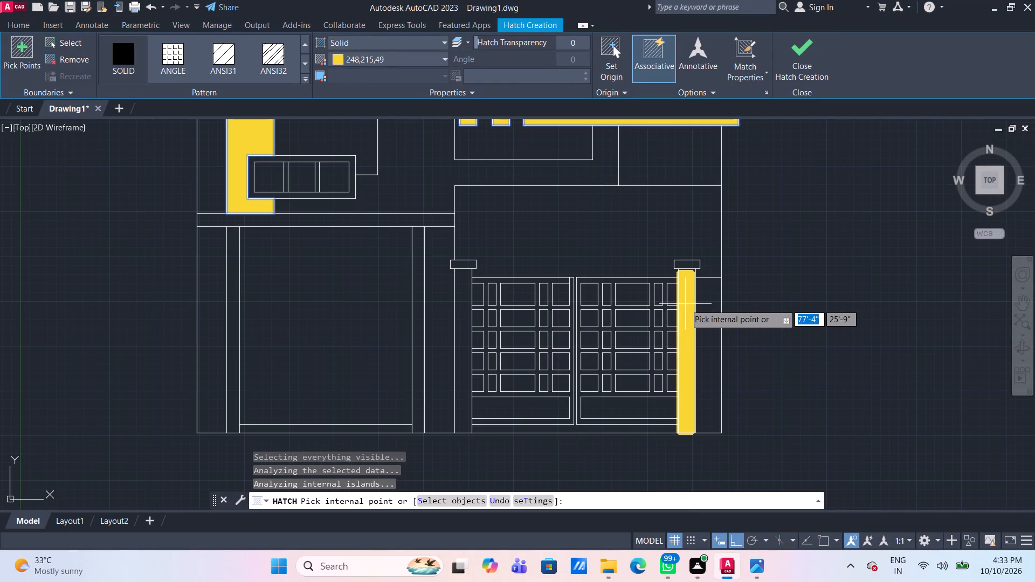
{"action": "left_click", "coordinate": [685, 304]}
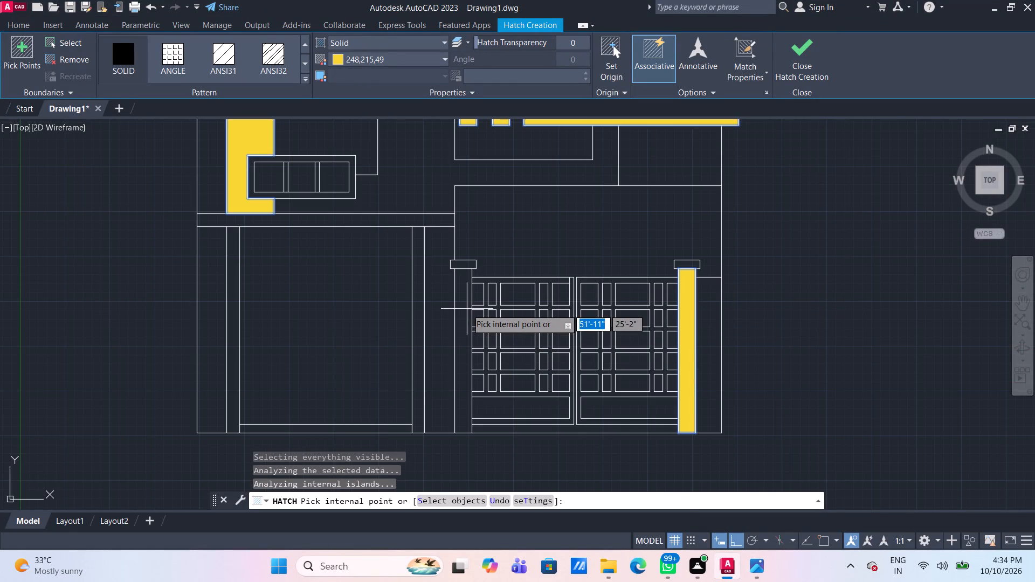
{"action": "left_click", "coordinate": [467, 309]}
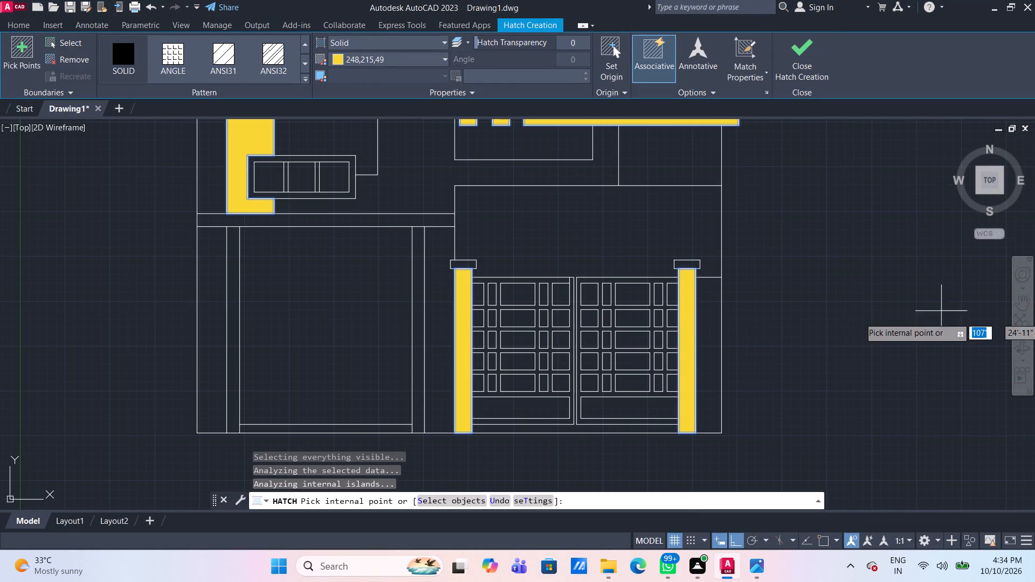
{"action": "key", "text": "Return"}
{"action": "scroll", "coordinate": [779, 339], "scroll_direction": "down", "scroll_amount": 2}
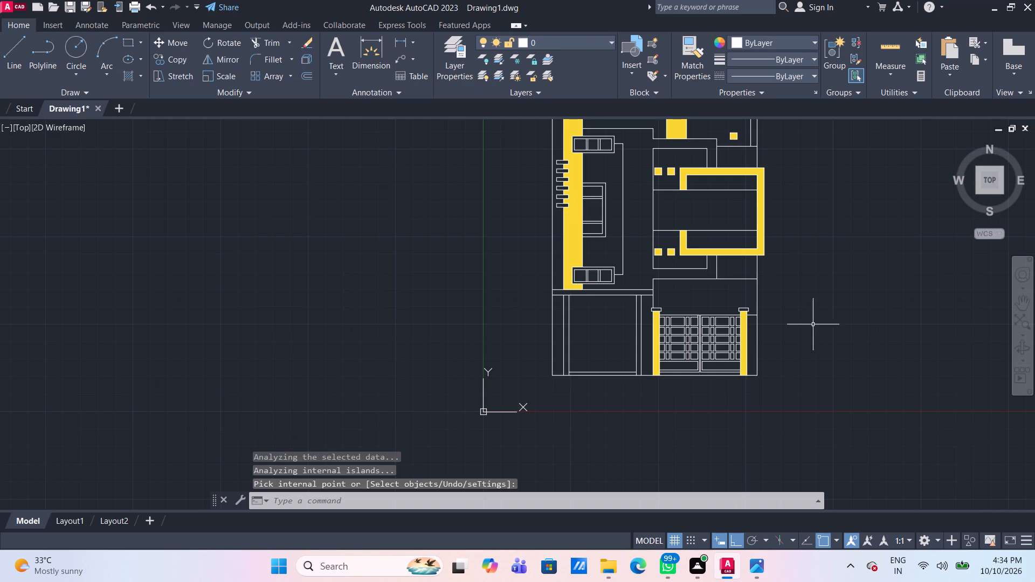
{"action": "middle_click_drag", "start_coordinate": [837, 271], "coordinate": [792, 330]}
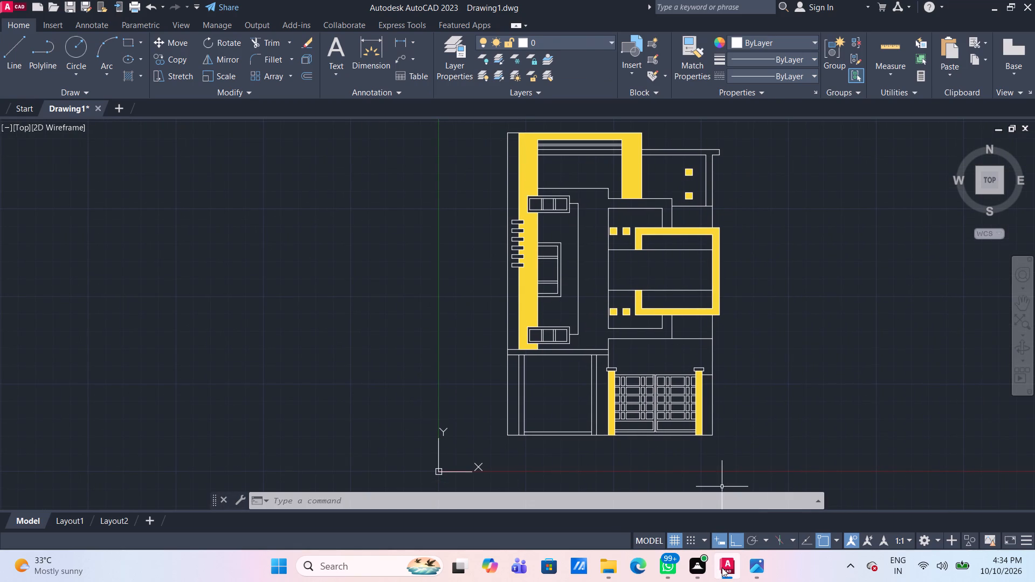
Following the reference photo, hatch the upper roof ledge, its end post and the band between the yellow columns in solid orange 242,103,34.
{"action": "left_click", "coordinate": [759, 568]}
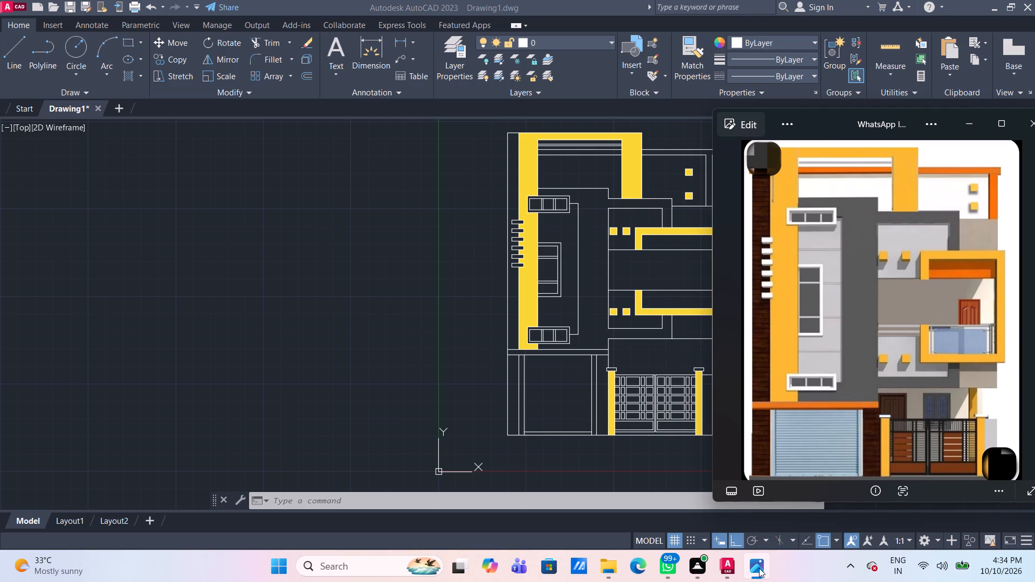
{"action": "left_click", "coordinate": [759, 568]}
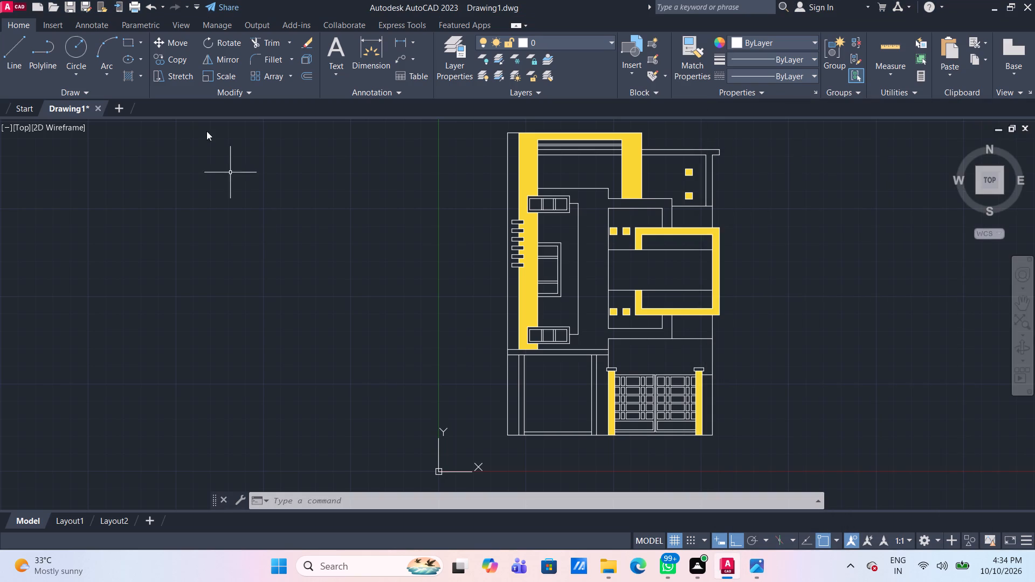
{"action": "left_click", "coordinate": [130, 74]}
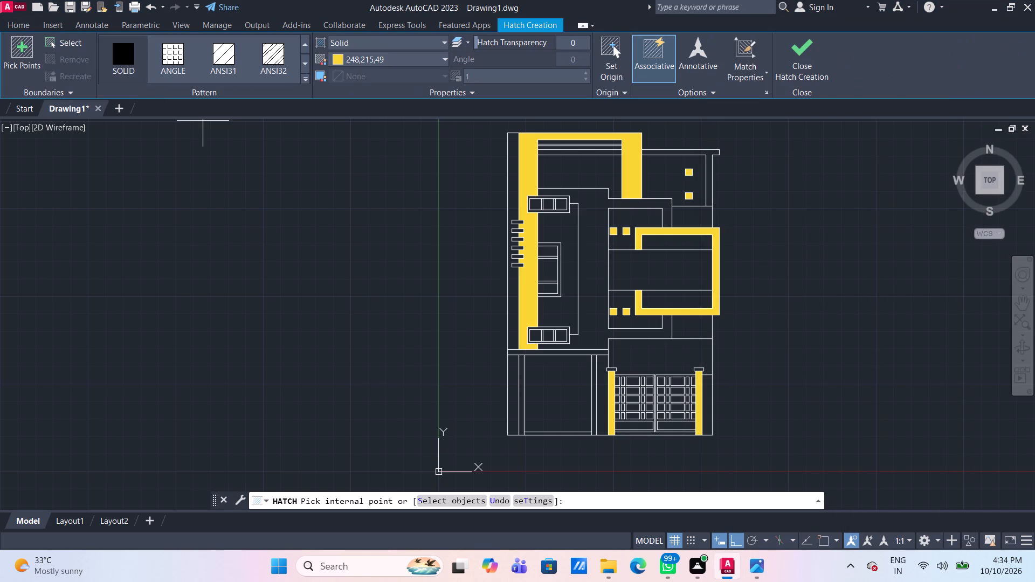
{"action": "left_click", "coordinate": [399, 52]}
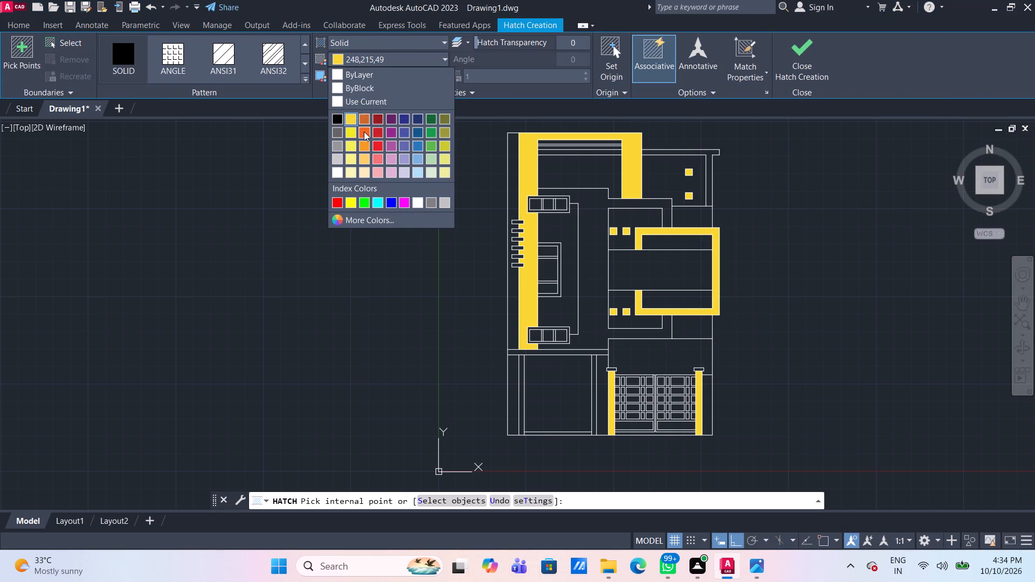
{"action": "left_click", "coordinate": [364, 131]}
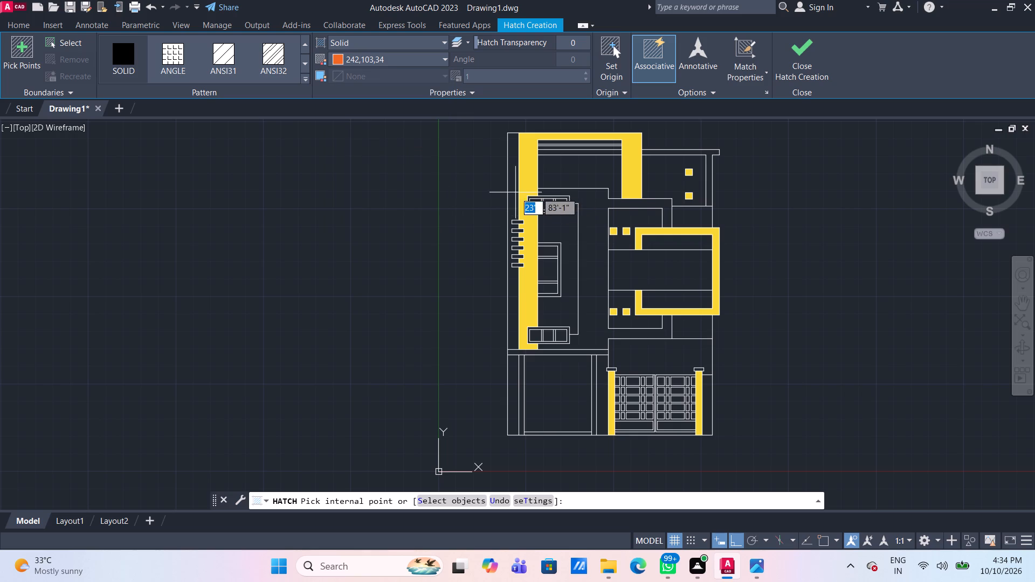
{"action": "left_click", "coordinate": [707, 151]}
{"action": "scroll", "coordinate": [598, 160], "scroll_direction": "up", "scroll_amount": 1}
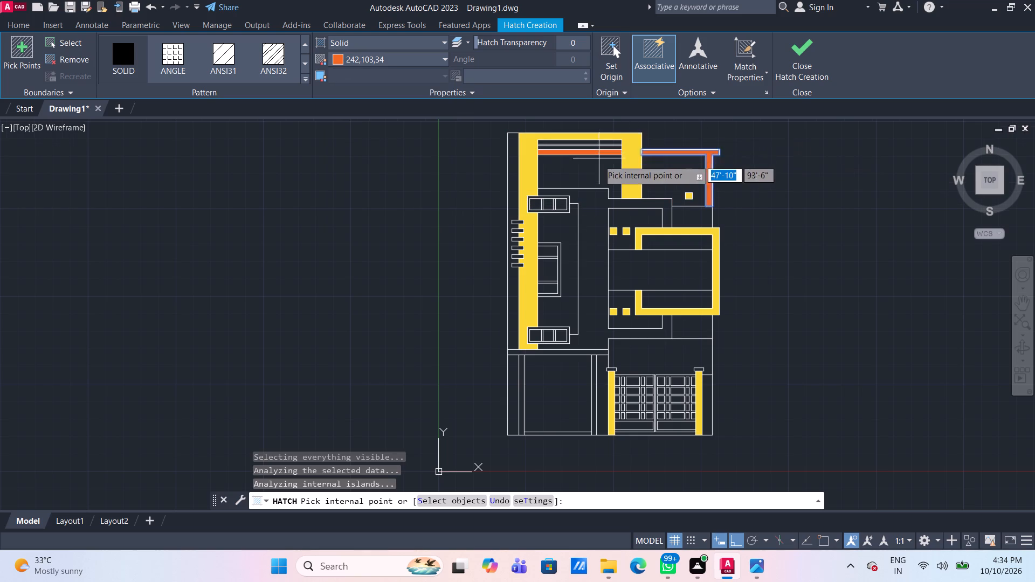
{"action": "left_click", "coordinate": [603, 148]}
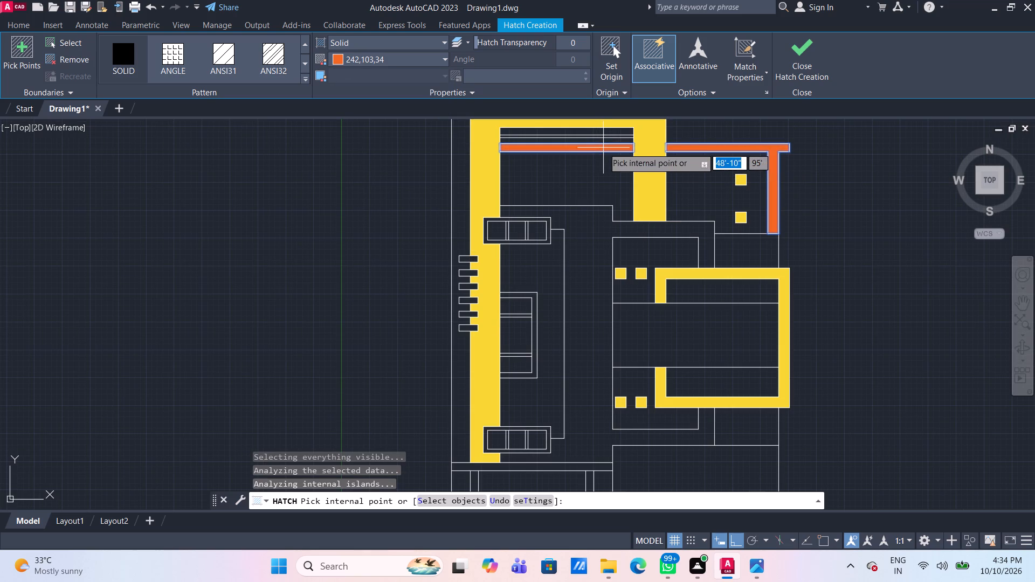
Fill the horizontal band above the garage opening and the upper panel inside the balcony frame with the same solid orange hatch.
{"action": "scroll", "coordinate": [576, 359], "scroll_direction": "down", "scroll_amount": 2}
{"action": "scroll", "coordinate": [568, 403], "scroll_direction": "up", "scroll_amount": 3}
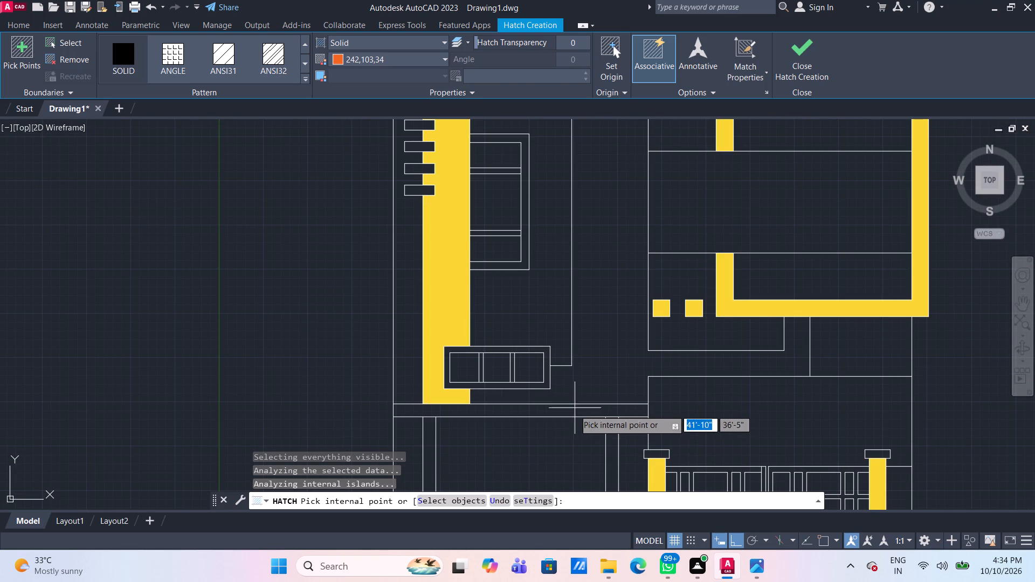
{"action": "left_click", "coordinate": [575, 410]}
{"action": "scroll", "coordinate": [842, 249], "scroll_direction": "down", "scroll_amount": 2}
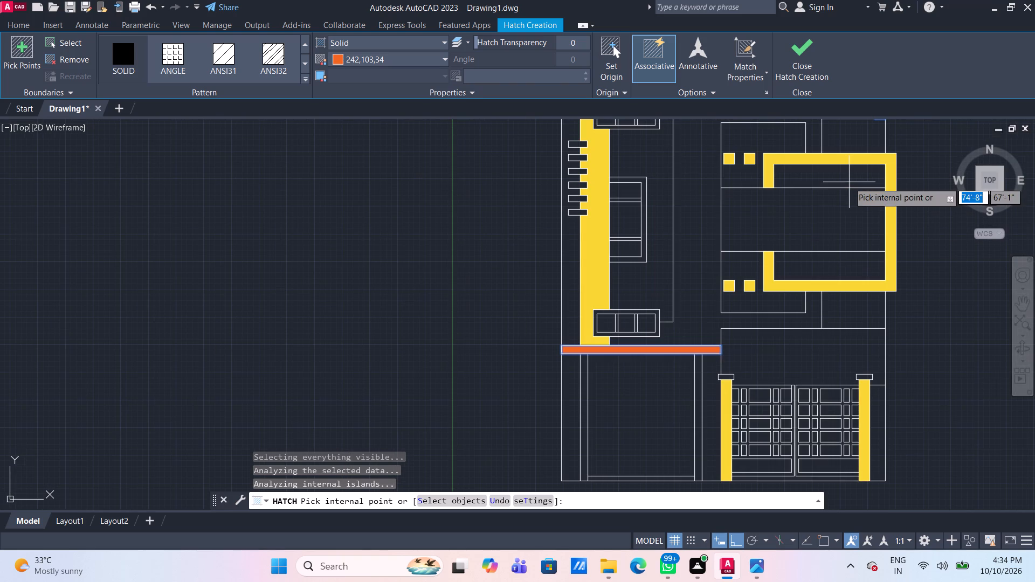
{"action": "left_click", "coordinate": [839, 176]}
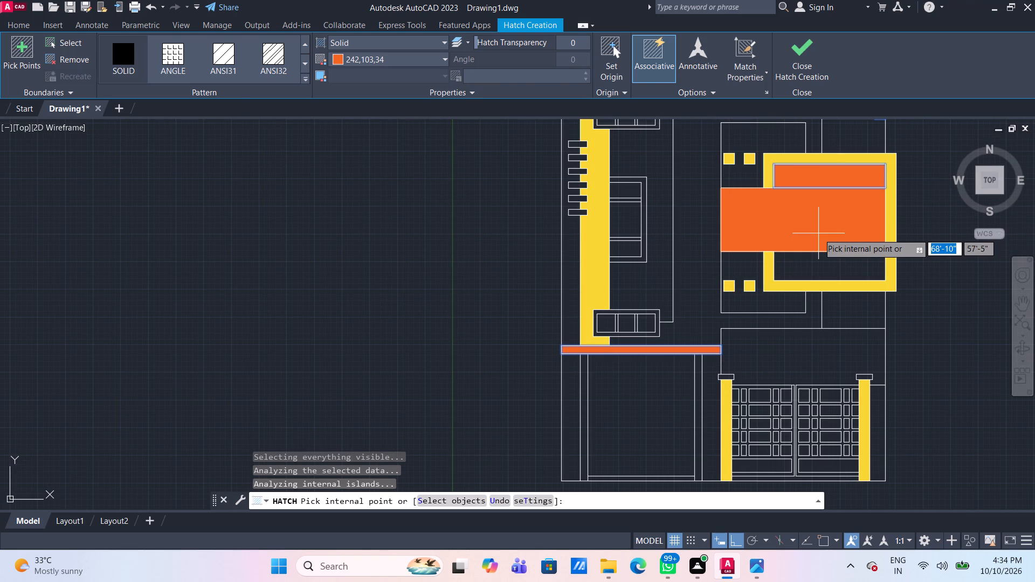
{"action": "key", "text": "space"}
Check the reference photo and hatch the central wall, with the frame arms joining it, in solid grey 99,100,102.
{"action": "scroll", "coordinate": [818, 233], "scroll_direction": "down", "scroll_amount": 2}
{"action": "middle_click_drag", "start_coordinate": [885, 257], "coordinate": [884, 257]}
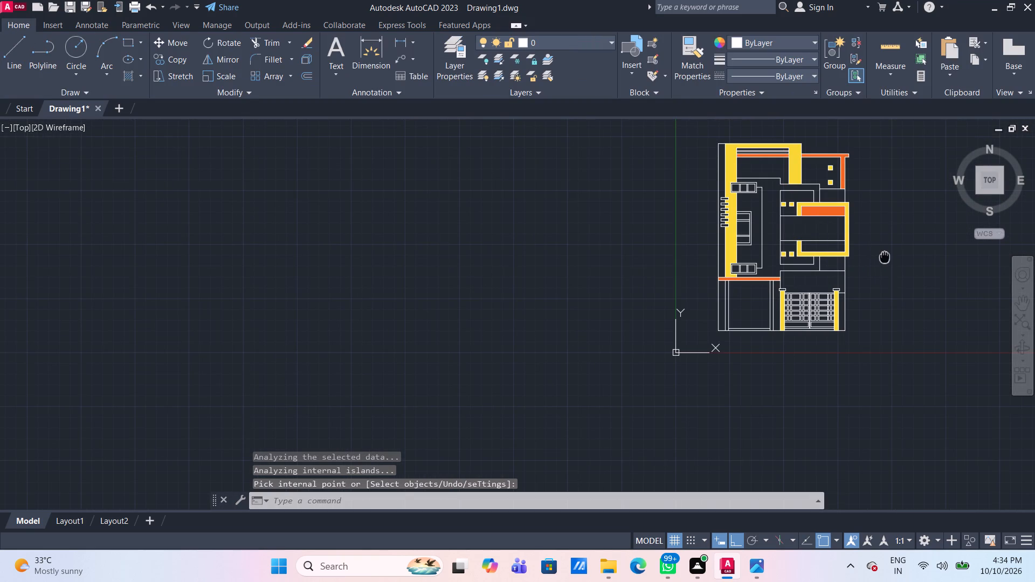
{"action": "middle_click_drag", "start_coordinate": [884, 257], "coordinate": [698, 279]}
{"action": "scroll", "coordinate": [698, 279], "scroll_direction": "up", "scroll_amount": 1}
{"action": "middle_click_drag", "start_coordinate": [698, 279], "coordinate": [686, 301]}
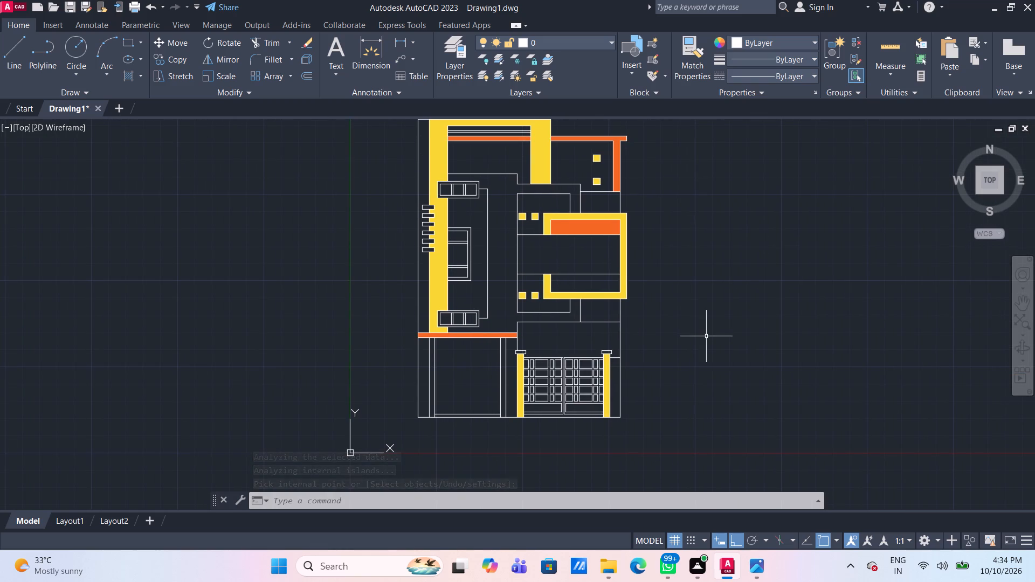
{"action": "left_click", "coordinate": [751, 579]}
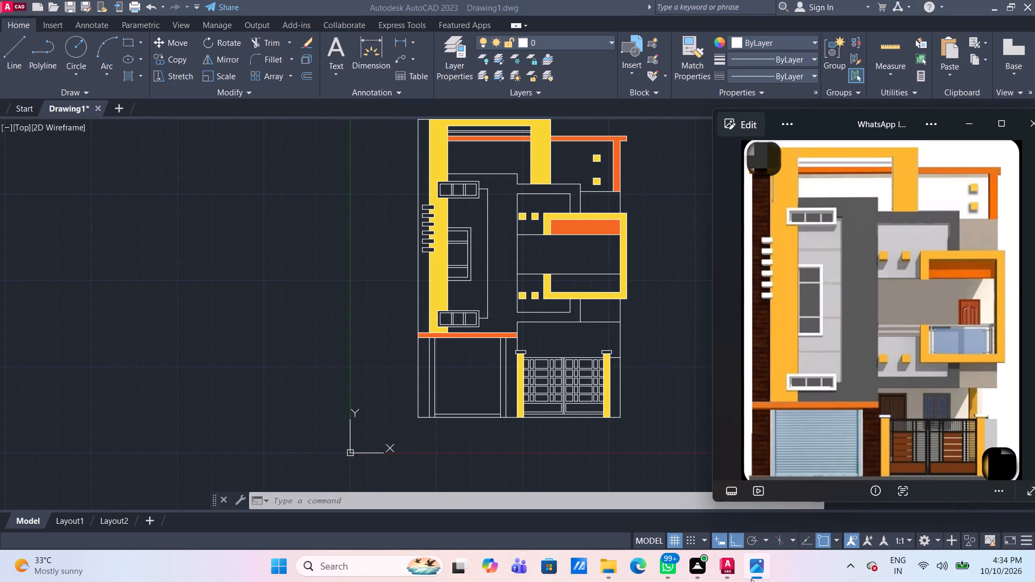
{"action": "scroll", "coordinate": [751, 579], "scroll_direction": "down", "scroll_amount": 1}
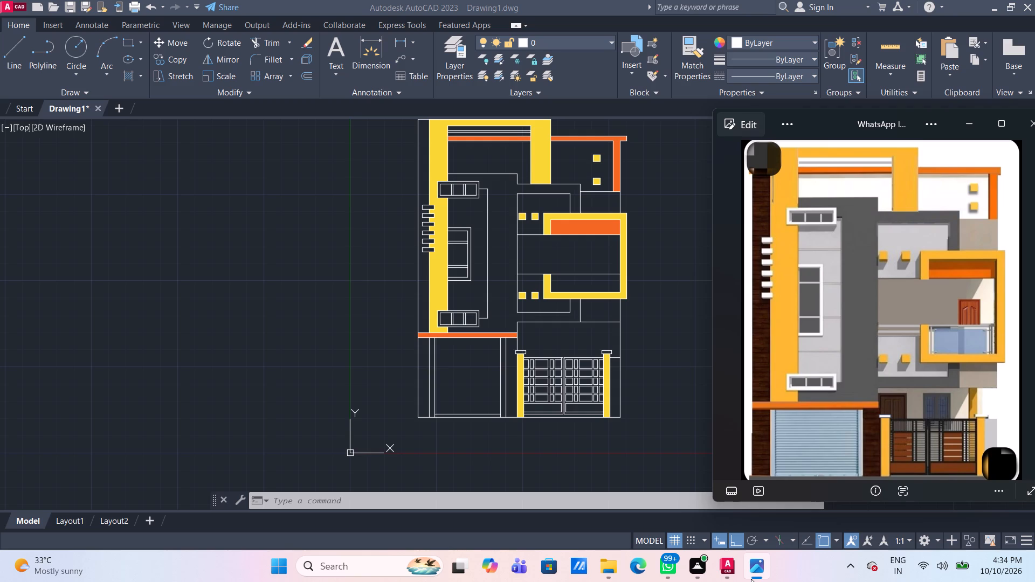
{"action": "left_click", "coordinate": [751, 579]}
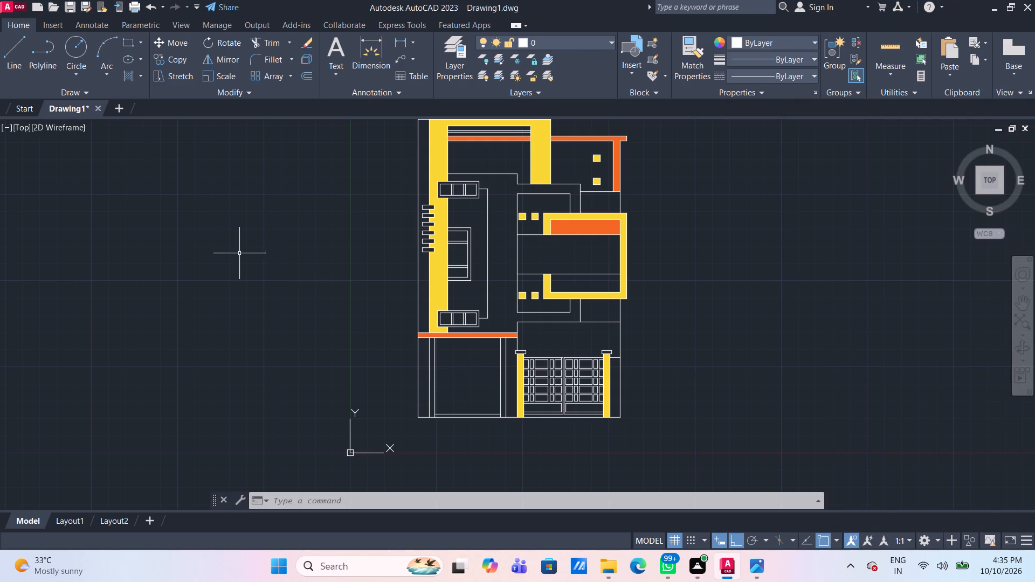
{"action": "left_click", "coordinate": [123, 79]}
{"action": "left_click", "coordinate": [419, 58]}
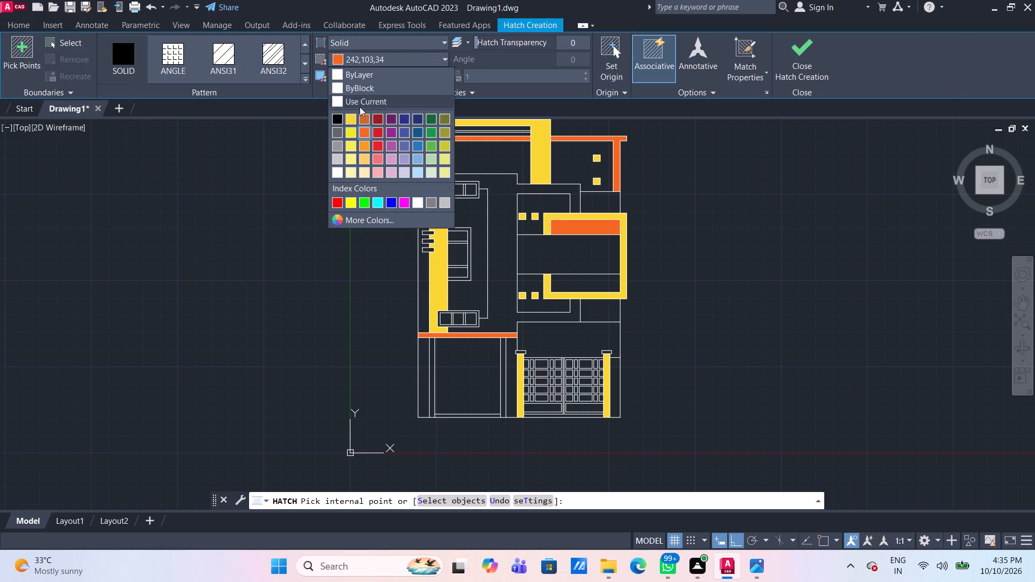
{"action": "left_click", "coordinate": [341, 134]}
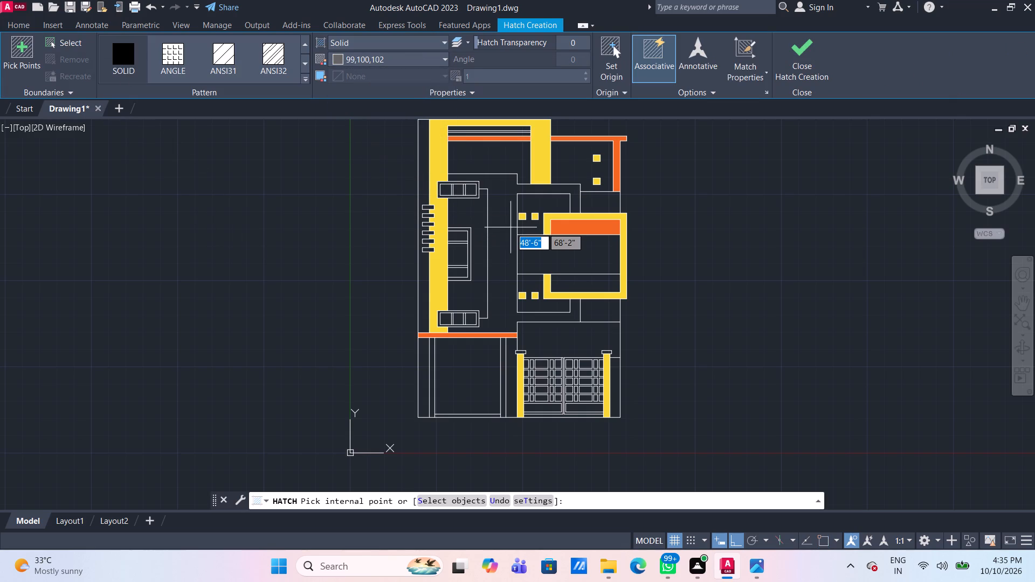
{"action": "left_click", "coordinate": [507, 227]}
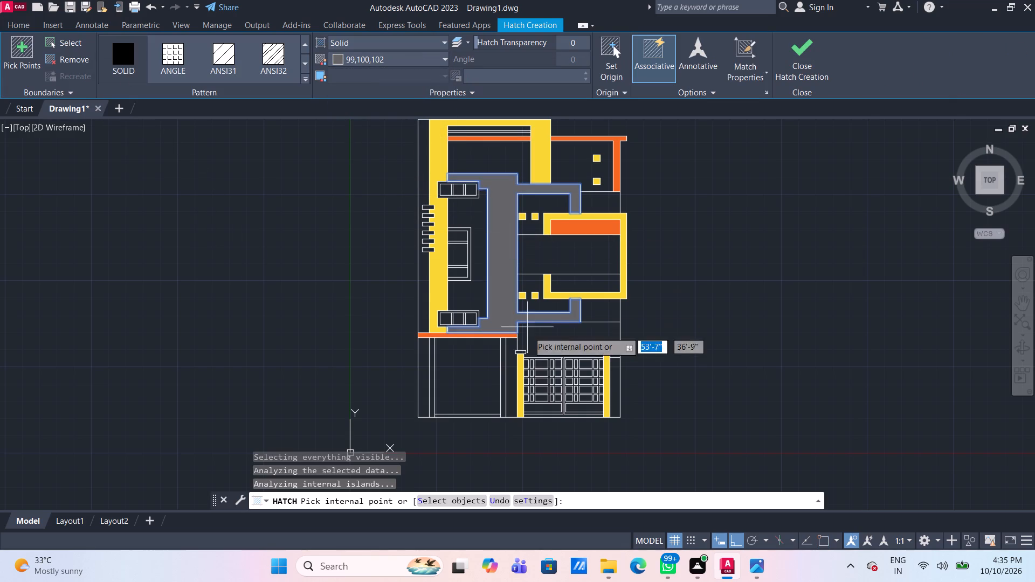
Check the reference photo and fill the three panes of the lower horizontal window with the same solid grey hatch.
{"action": "left_click", "coordinate": [755, 566]}
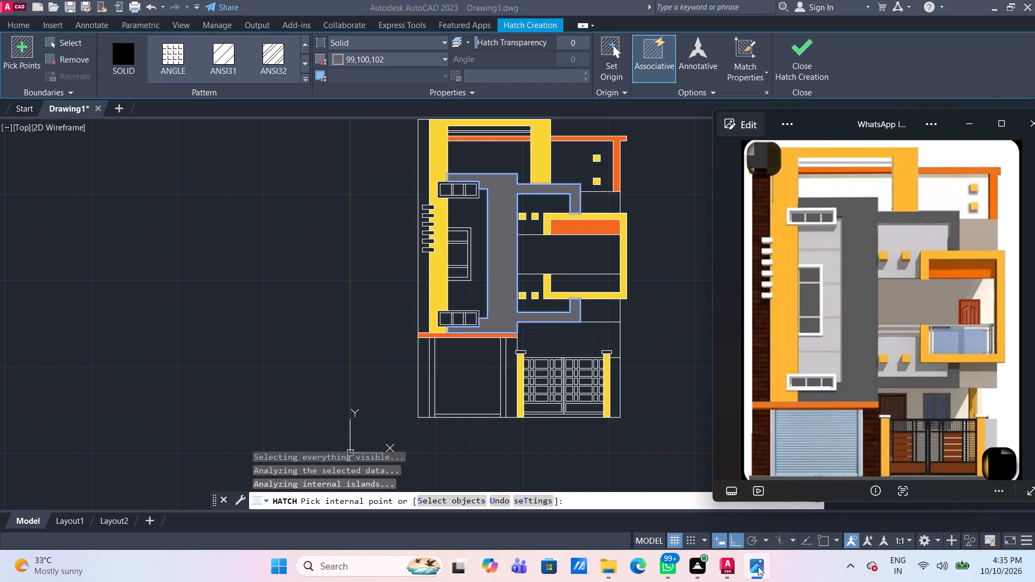
{"action": "scroll", "coordinate": [438, 316], "scroll_direction": "up", "scroll_amount": 1}
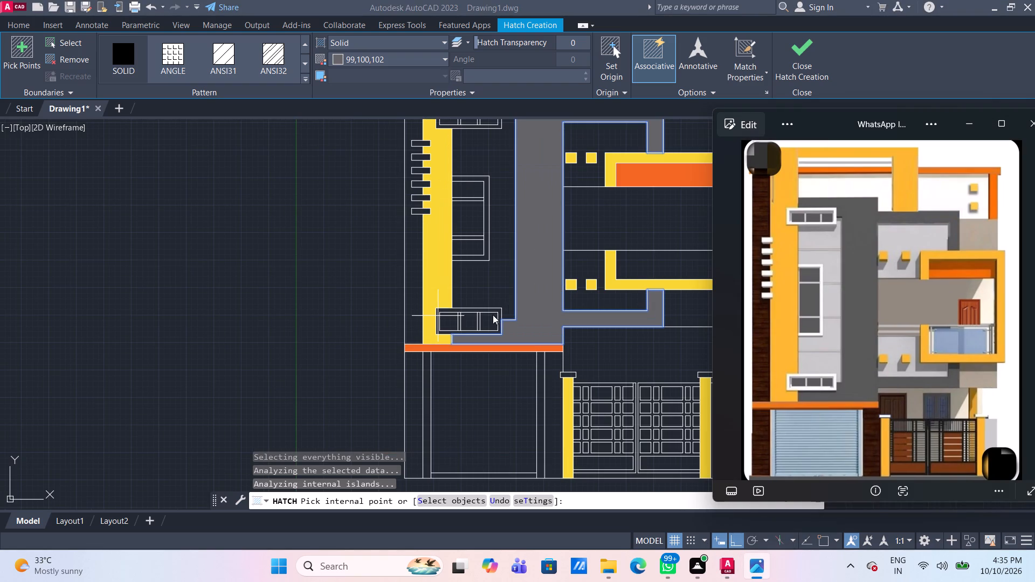
{"action": "left_click", "coordinate": [491, 282]}
{"action": "scroll", "coordinate": [477, 315], "scroll_direction": "up", "scroll_amount": 3}
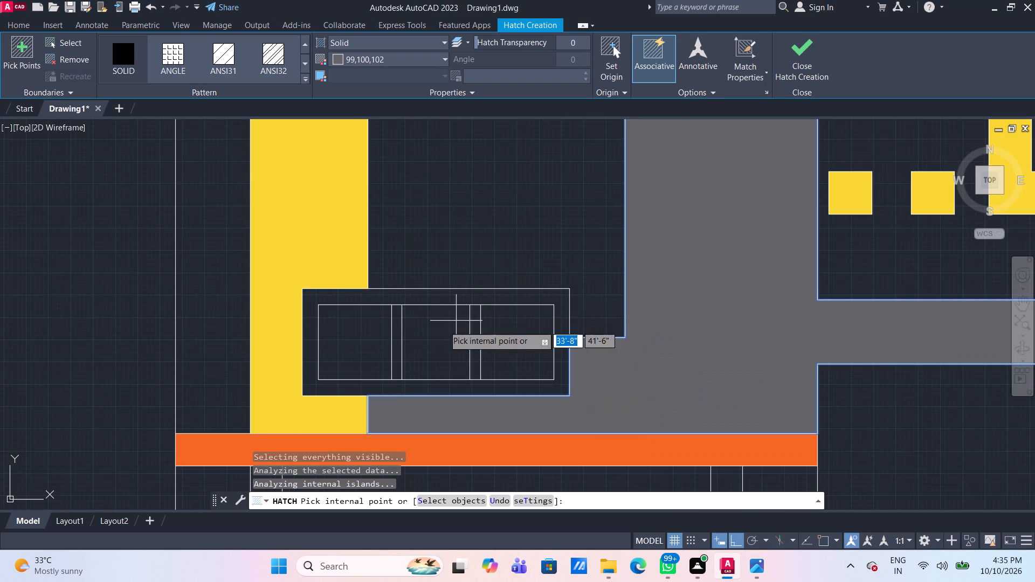
{"action": "left_click", "coordinate": [358, 347]}
{"action": "left_click", "coordinate": [439, 341]}
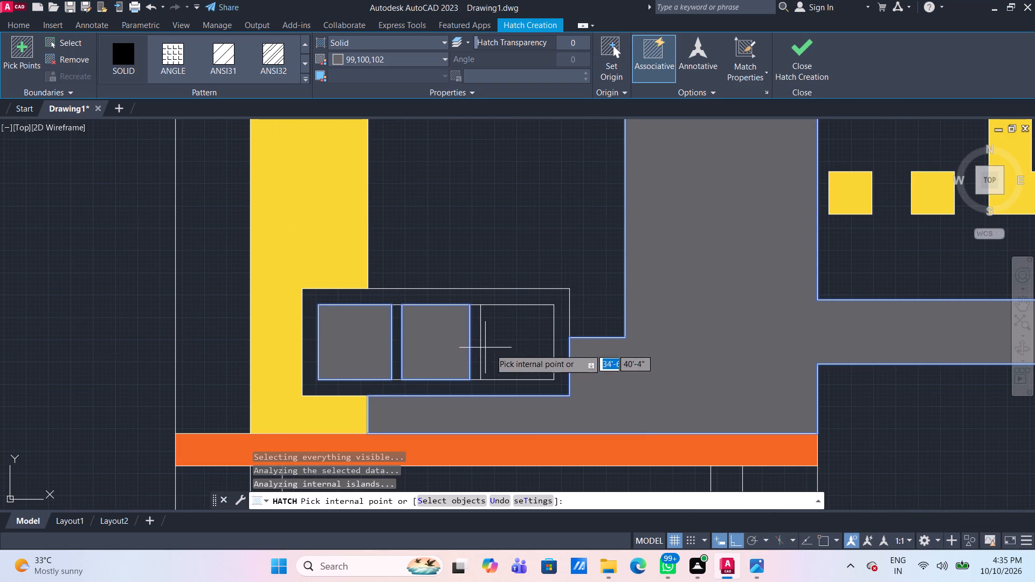
{"action": "left_click", "coordinate": [504, 346]}
Fill the three panes of the tall middle window with the same solid grey hatch.
{"action": "scroll", "coordinate": [505, 346], "scroll_direction": "down", "scroll_amount": 3}
{"action": "scroll", "coordinate": [505, 275], "scroll_direction": "down", "scroll_amount": 1}
{"action": "scroll", "coordinate": [495, 232], "scroll_direction": "up", "scroll_amount": 3}
{"action": "left_click", "coordinate": [486, 388]}
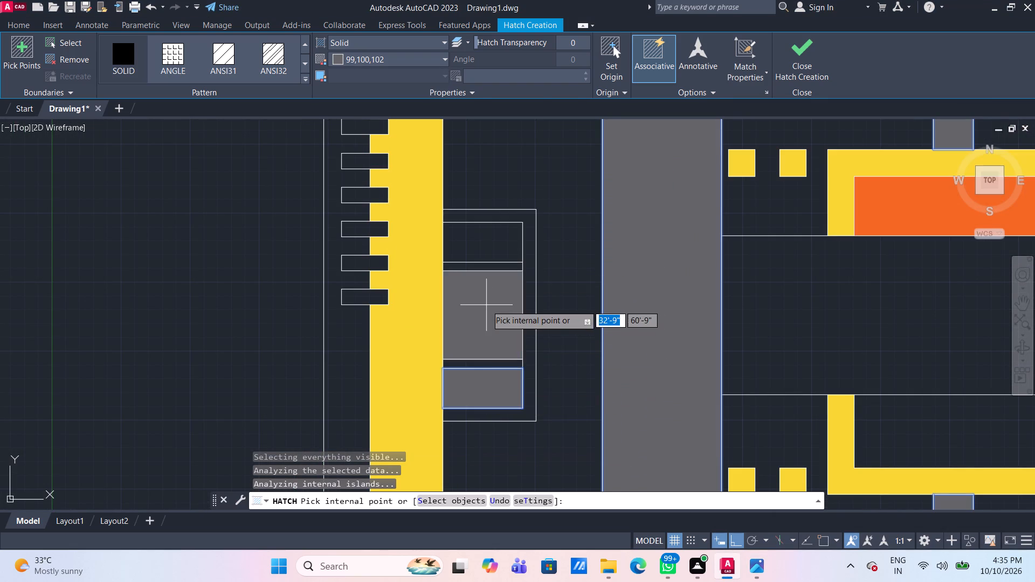
{"action": "left_click", "coordinate": [486, 305]}
{"action": "left_click", "coordinate": [485, 240]}
Fill the three panes of the upper horizontal window with the same solid grey hatch and finish the hatch.
{"action": "scroll", "coordinate": [485, 240], "scroll_direction": "down", "scroll_amount": 4}
{"action": "scroll", "coordinate": [486, 204], "scroll_direction": "up", "scroll_amount": 2}
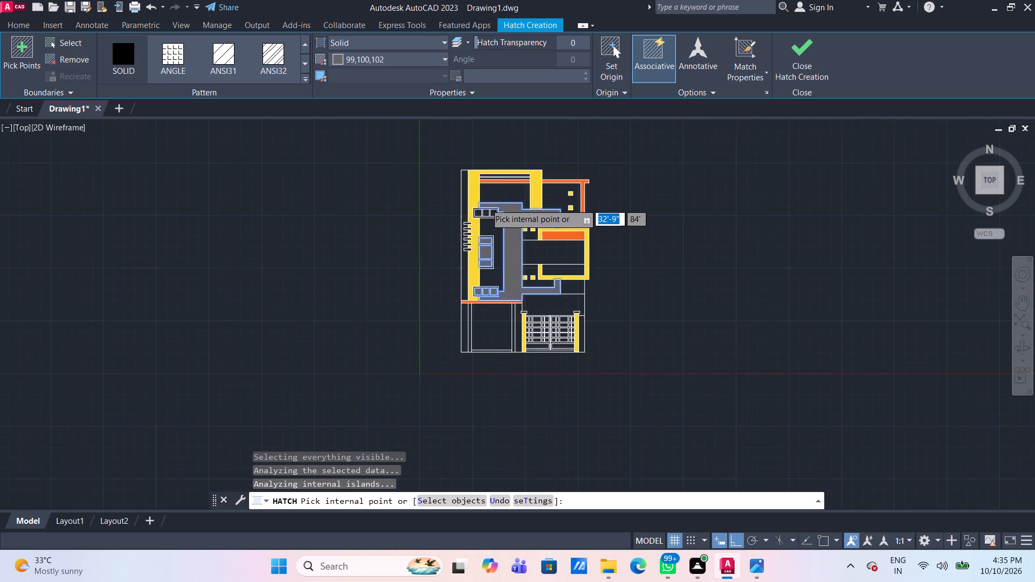
{"action": "scroll", "coordinate": [486, 204], "scroll_direction": "up", "scroll_amount": 2}
{"action": "left_click", "coordinate": [446, 241]}
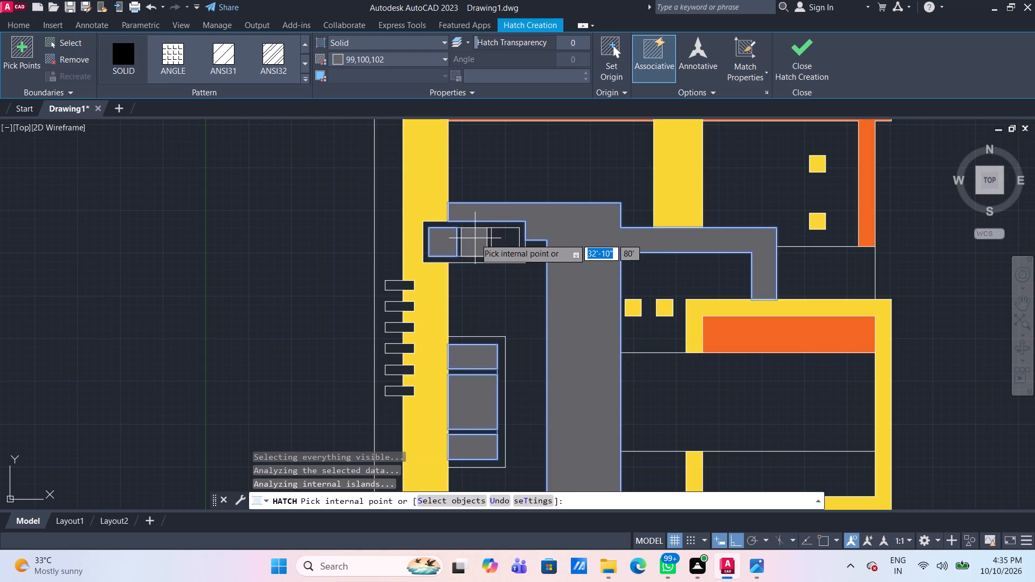
{"action": "left_click", "coordinate": [475, 238]}
{"action": "left_click", "coordinate": [504, 238]}
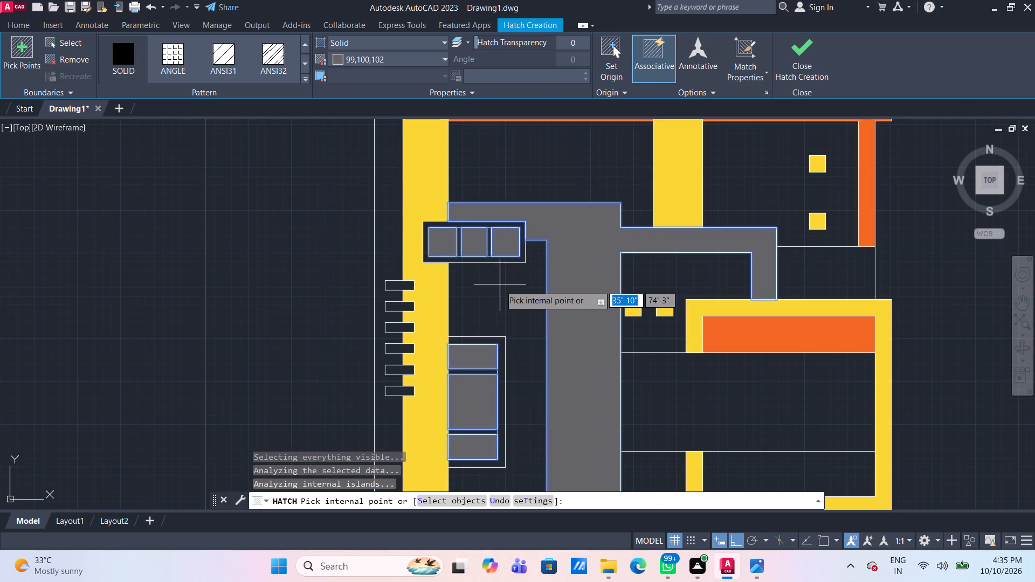
{"action": "key", "text": "space"}
Check the reference photo and draw the balcony door outline, 7' high and 4' wide, standing on the line behind the balcony.
{"action": "scroll", "coordinate": [500, 285], "scroll_direction": "down", "scroll_amount": 2}
{"action": "scroll", "coordinate": [552, 366], "scroll_direction": "down", "scroll_amount": 1}
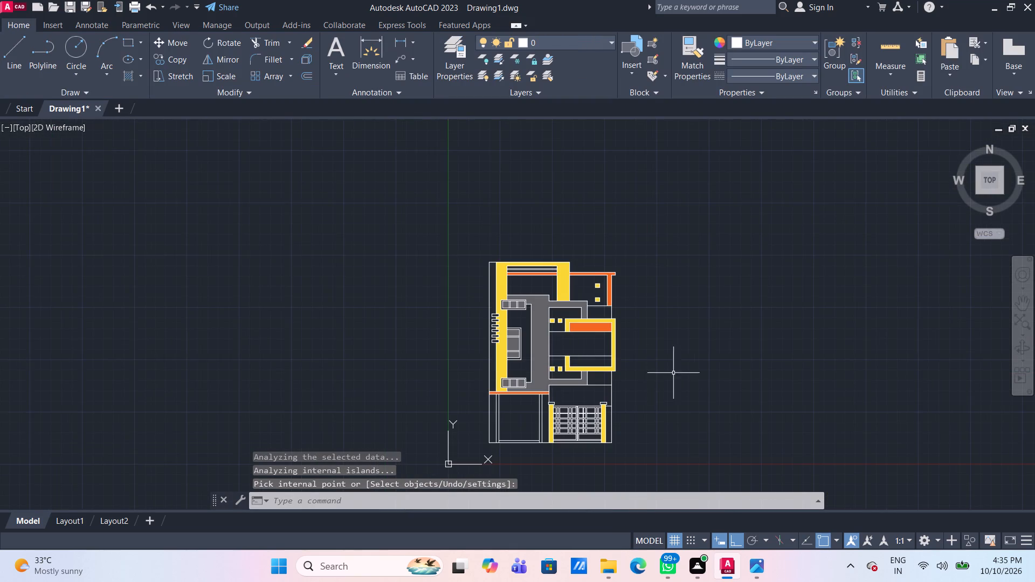
{"action": "scroll", "coordinate": [649, 373], "scroll_direction": "up", "scroll_amount": 1}
{"action": "middle_click_drag", "start_coordinate": [649, 373], "coordinate": [644, 296]}
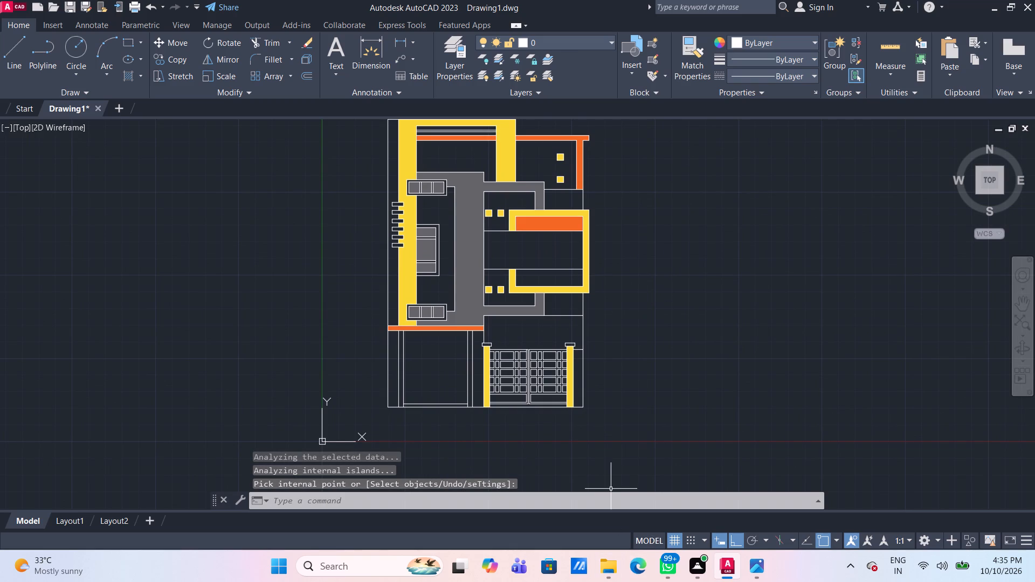
{"action": "left_click", "coordinate": [758, 569]}
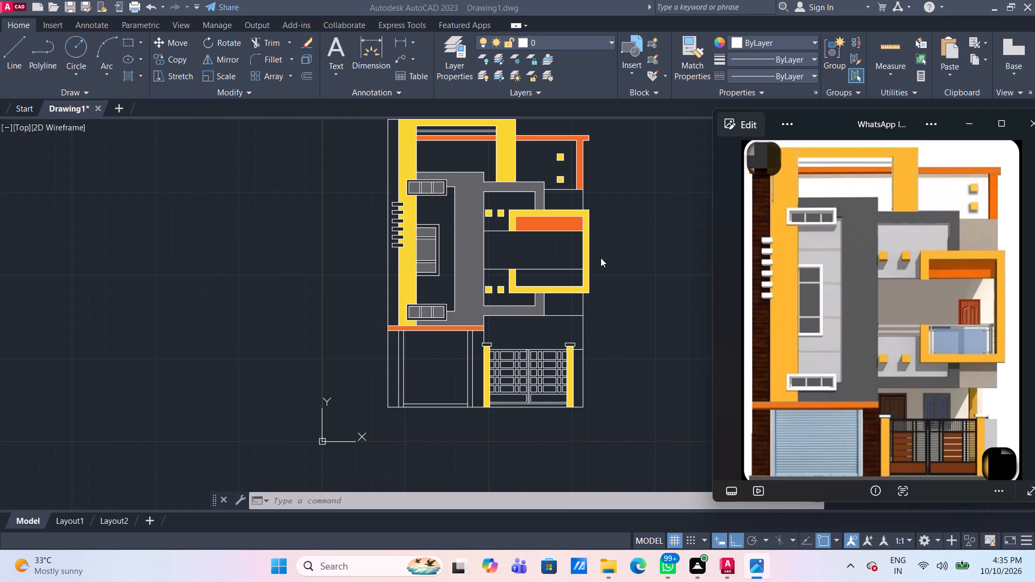
{"action": "left_click", "coordinate": [681, 343]}
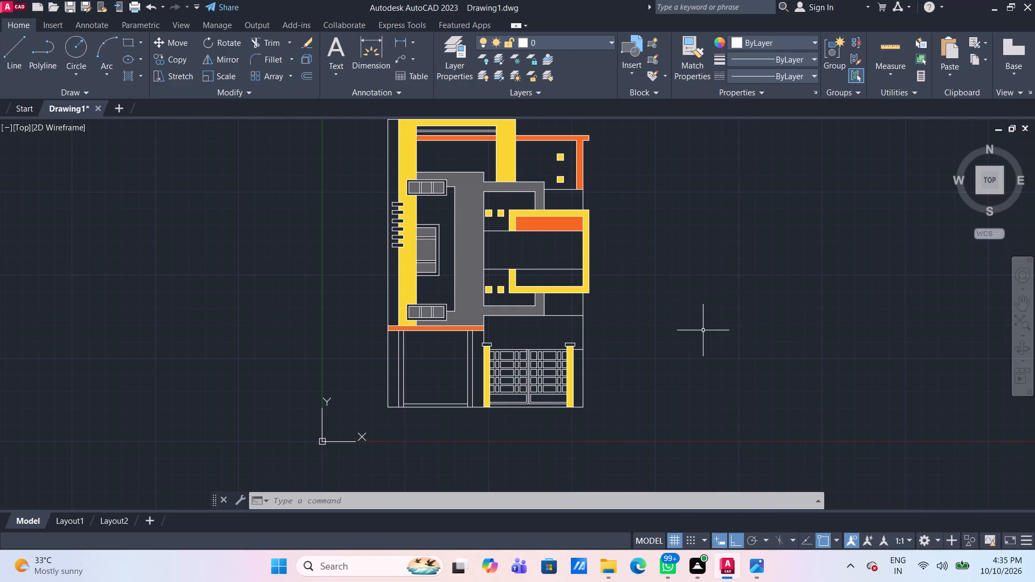
{"action": "type", "text": "l"}
{"action": "key", "text": "space"}
{"action": "scroll", "coordinate": [561, 271], "scroll_direction": "up", "scroll_amount": 2}
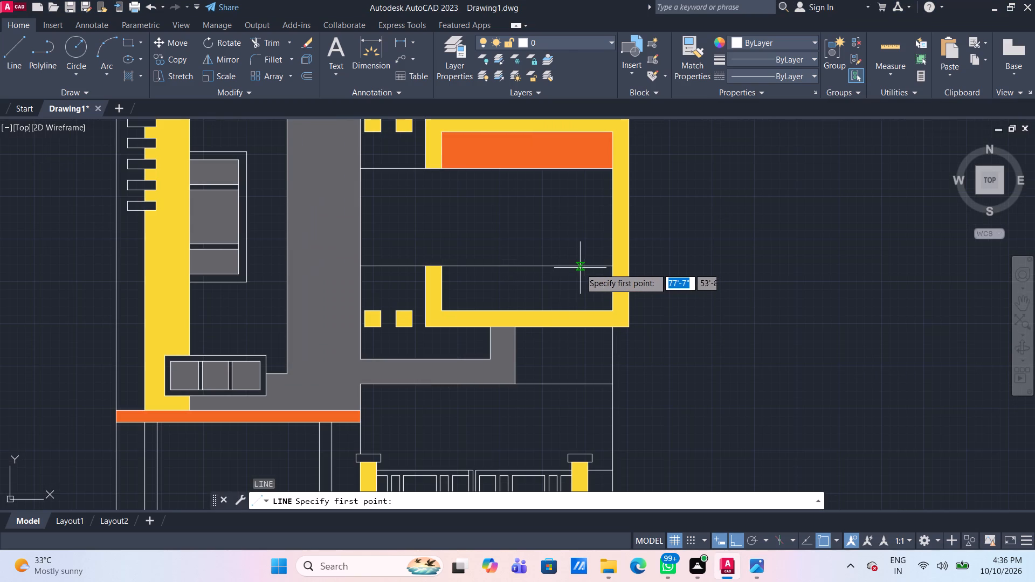
{"action": "left_click", "coordinate": [581, 268]}
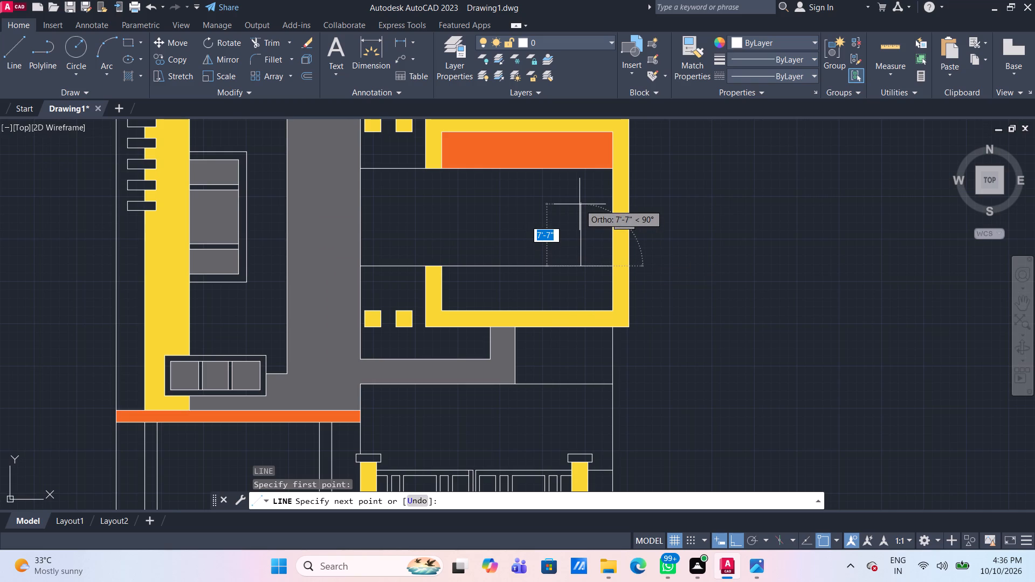
{"action": "type", "text": "7'"}
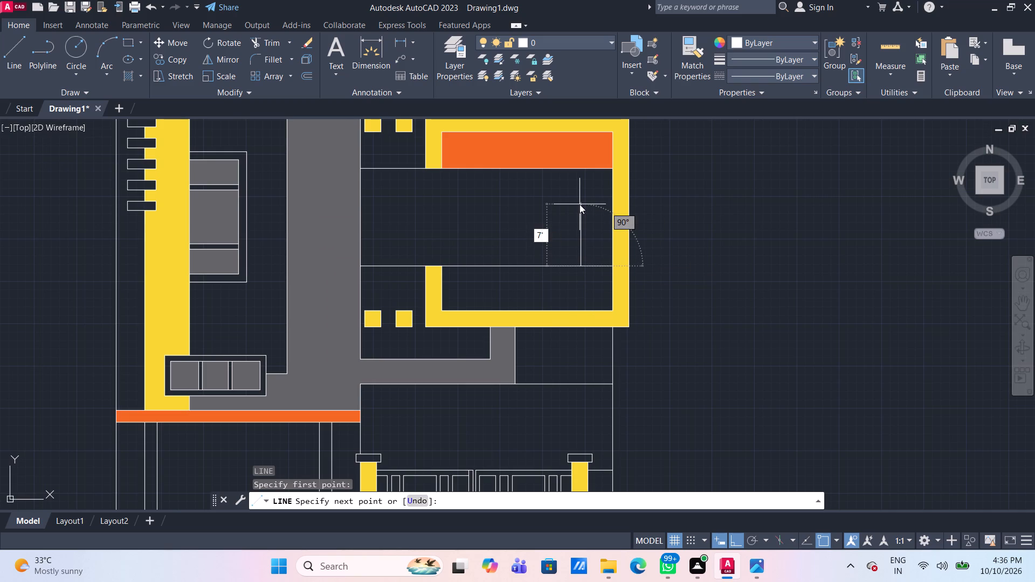
{"action": "key", "text": "Return"}
{"action": "type", "text": "4'"}
{"action": "key", "text": "Return"}
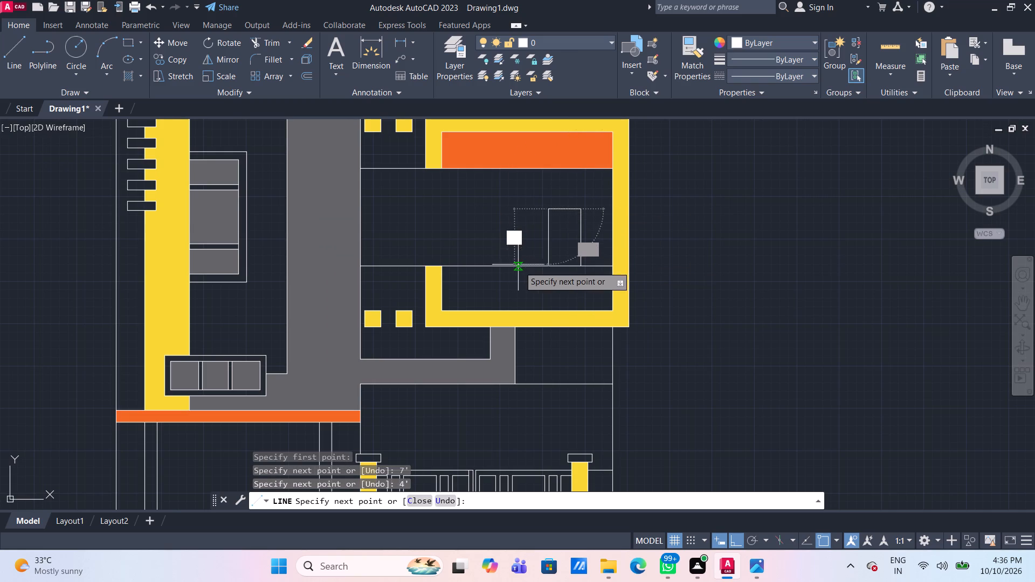
{"action": "left_click", "coordinate": [549, 265]}
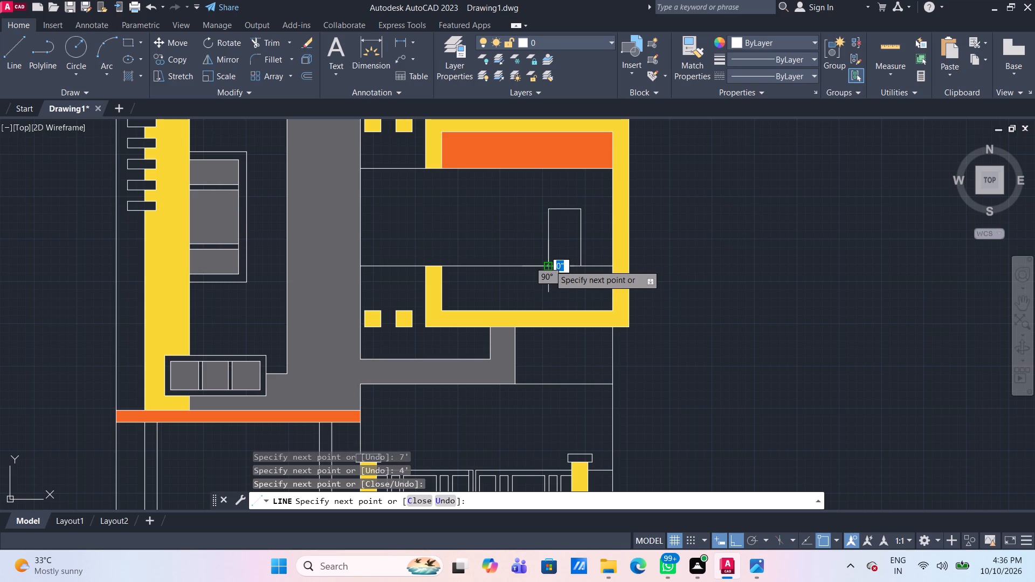
{"action": "key", "text": "Escape"}
Check the reference photo and, with Ortho off, draw a slanted line about 6'-8" long from the orange band's lower edge to the door top.
{"action": "scroll", "coordinate": [549, 265], "scroll_direction": "down", "scroll_amount": 2}
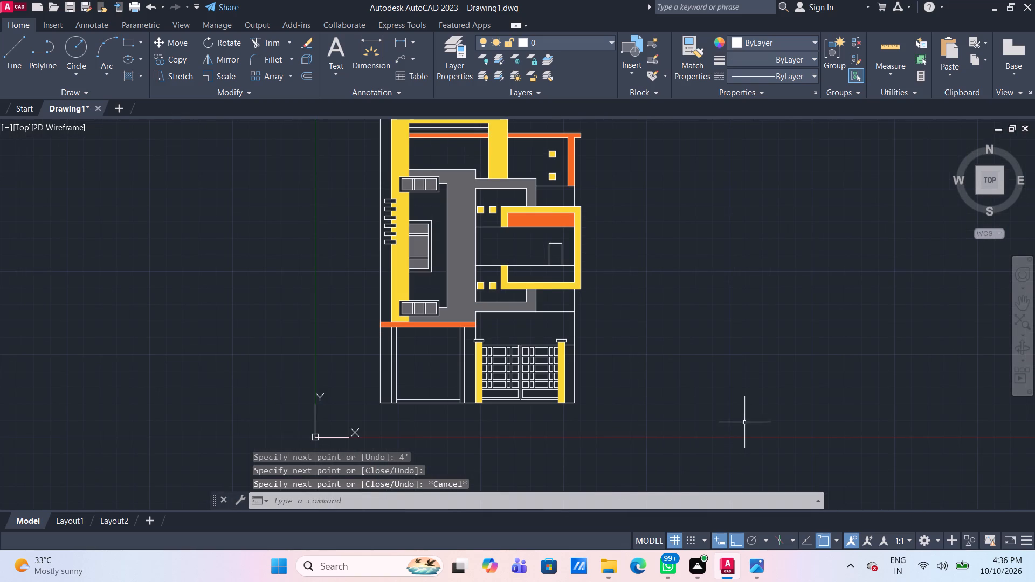
{"action": "left_click", "coordinate": [762, 576]}
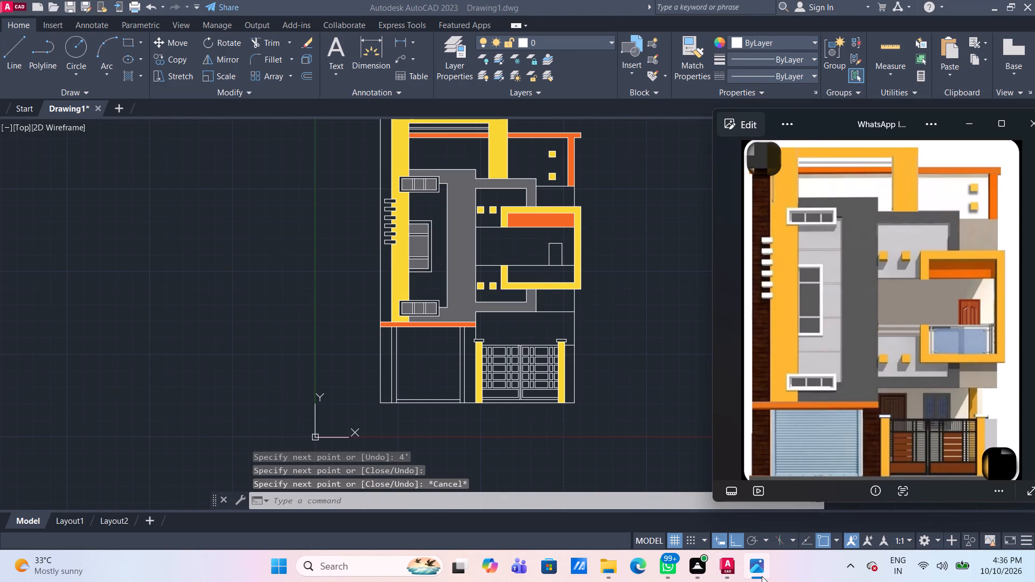
{"action": "left_click", "coordinate": [662, 379]}
{"action": "scroll", "coordinate": [609, 213], "scroll_direction": "up", "scroll_amount": 2}
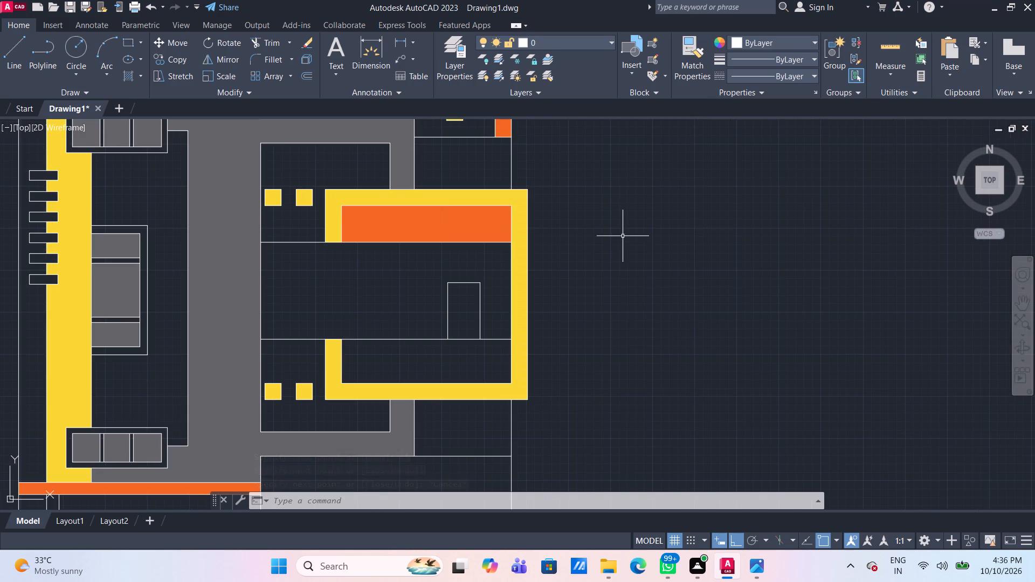
{"action": "type", "text": "l"}
{"action": "key", "text": "space"}
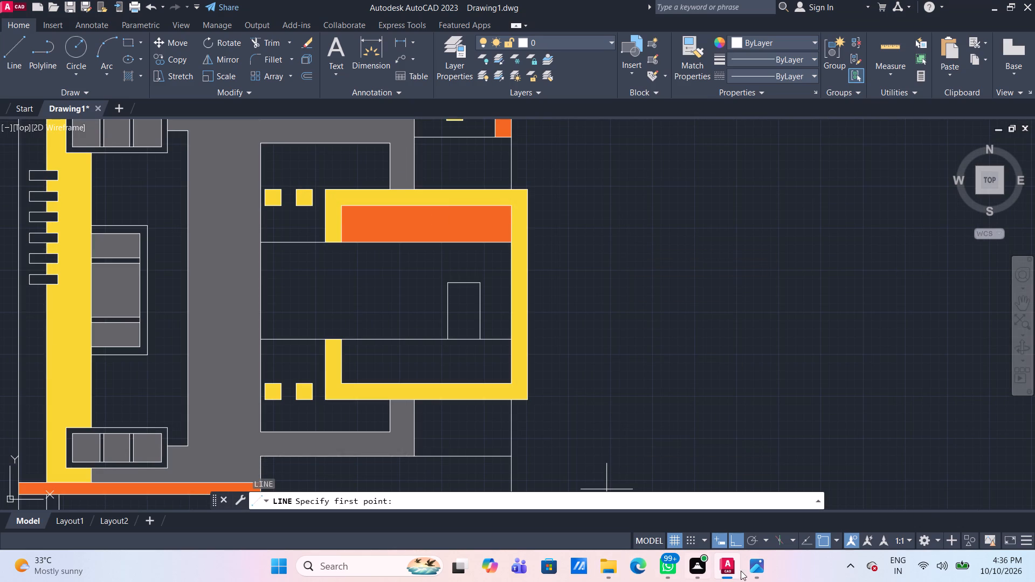
{"action": "left_click", "coordinate": [737, 541]}
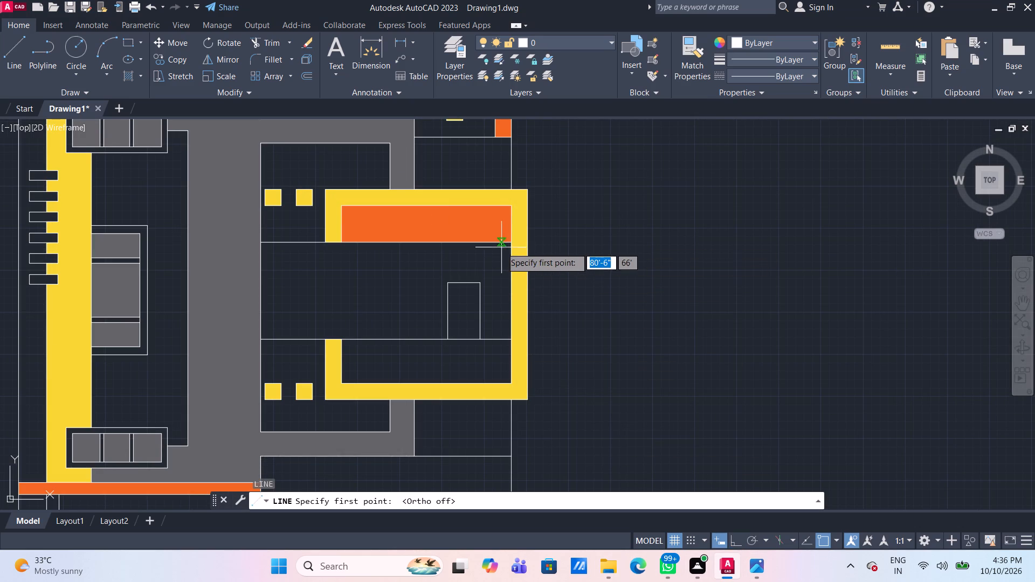
{"action": "left_click", "coordinate": [499, 244]}
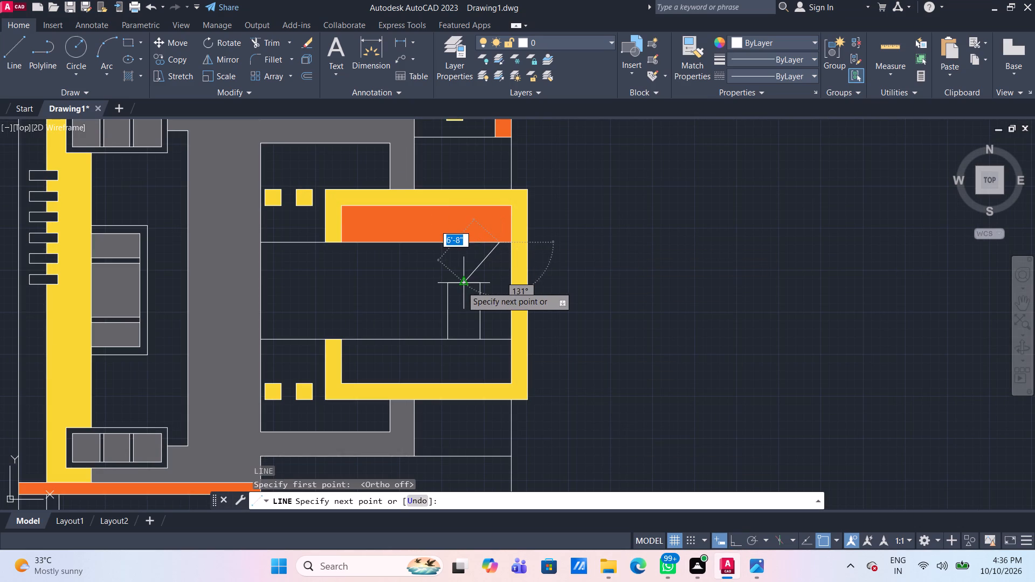
{"action": "left_click", "coordinate": [461, 286]}
{"action": "key", "text": "space"}
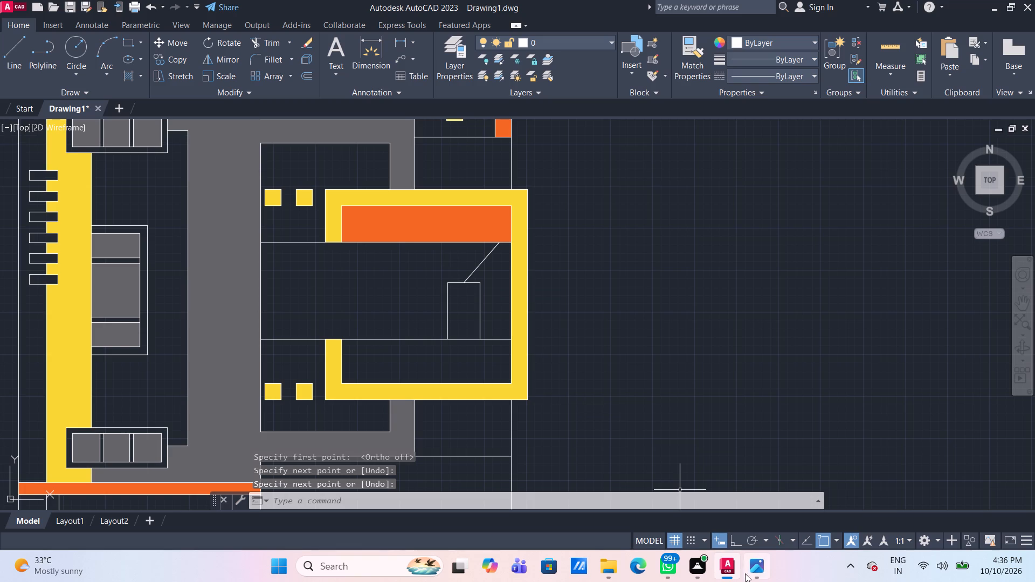
Check the reference photo and hatch the wall pieces above and below the balcony frame and the wall beside the door in solid 147,149,152.
{"action": "left_click", "coordinate": [754, 572]}
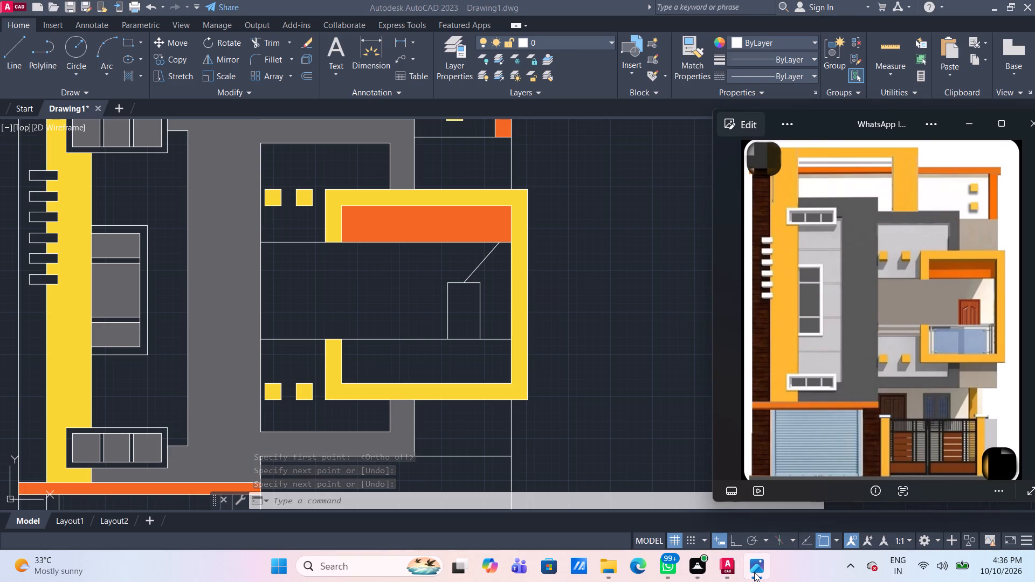
{"action": "left_click", "coordinate": [754, 572]}
{"action": "left_click", "coordinate": [754, 572]}
{"action": "left_click", "coordinate": [133, 74]}
{"action": "left_click", "coordinate": [133, 74]}
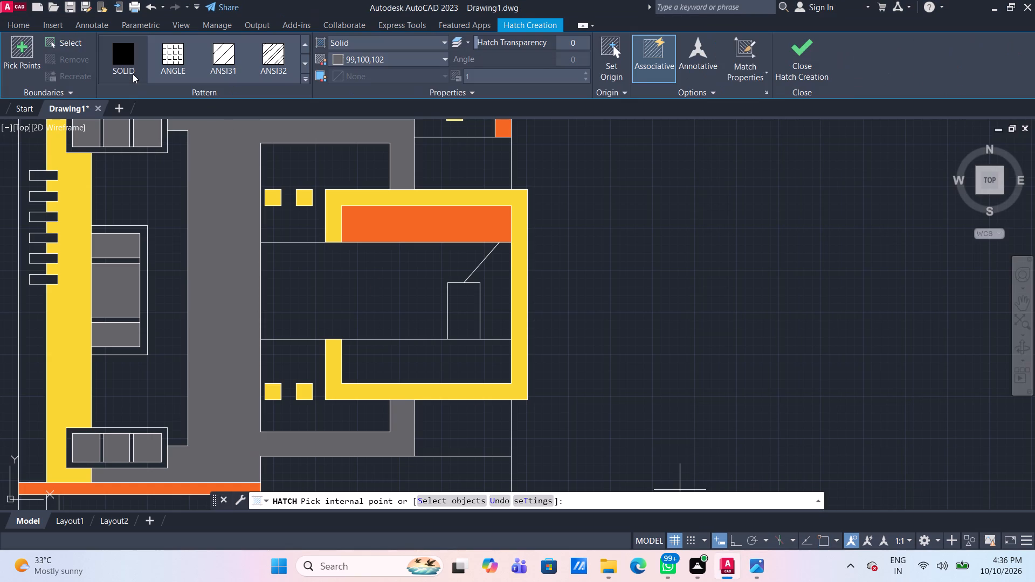
{"action": "left_click", "coordinate": [385, 59]}
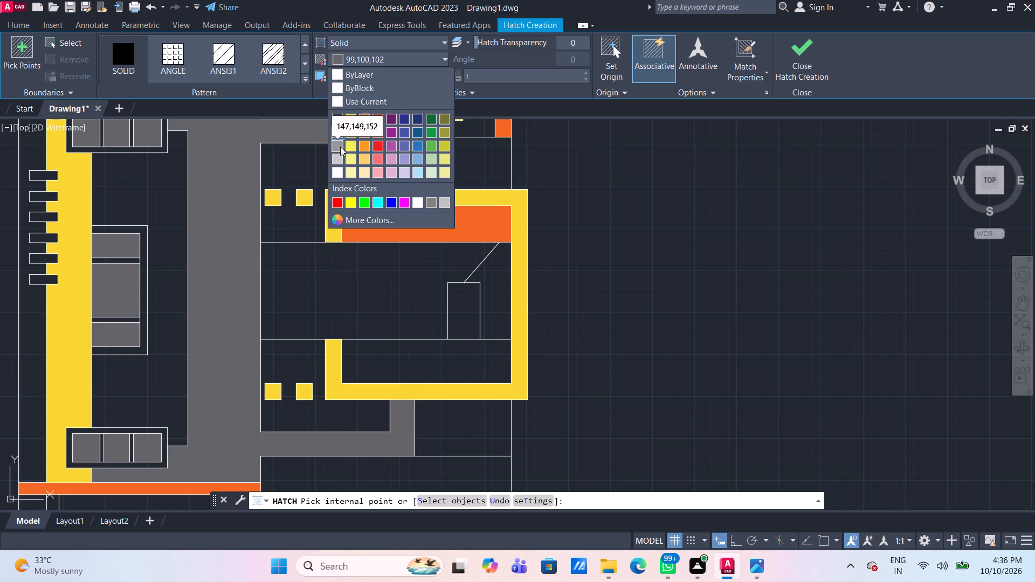
{"action": "left_click", "coordinate": [340, 147]}
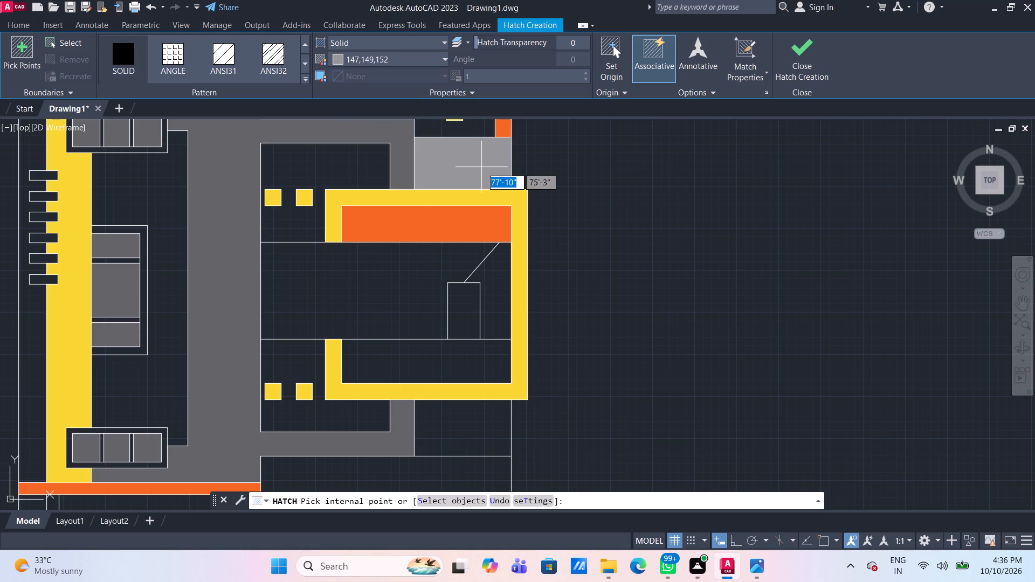
{"action": "left_click", "coordinate": [479, 167]}
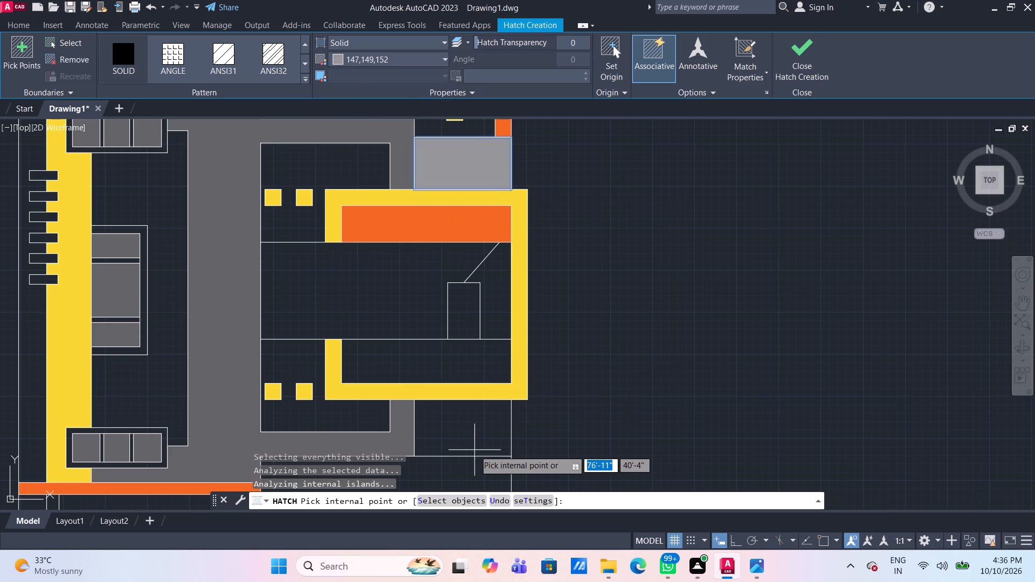
{"action": "left_click", "coordinate": [473, 441]}
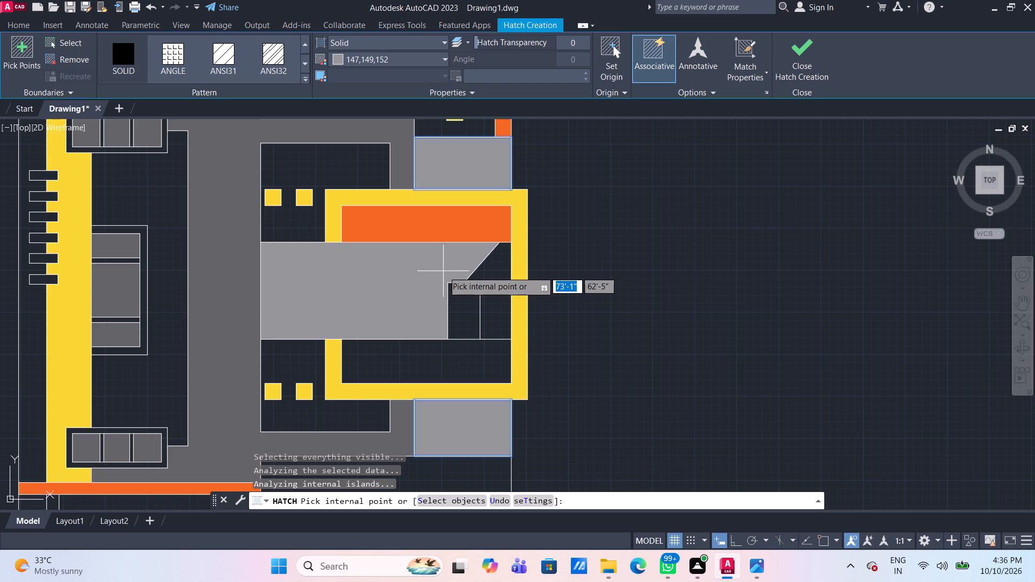
{"action": "left_click", "coordinate": [443, 271]}
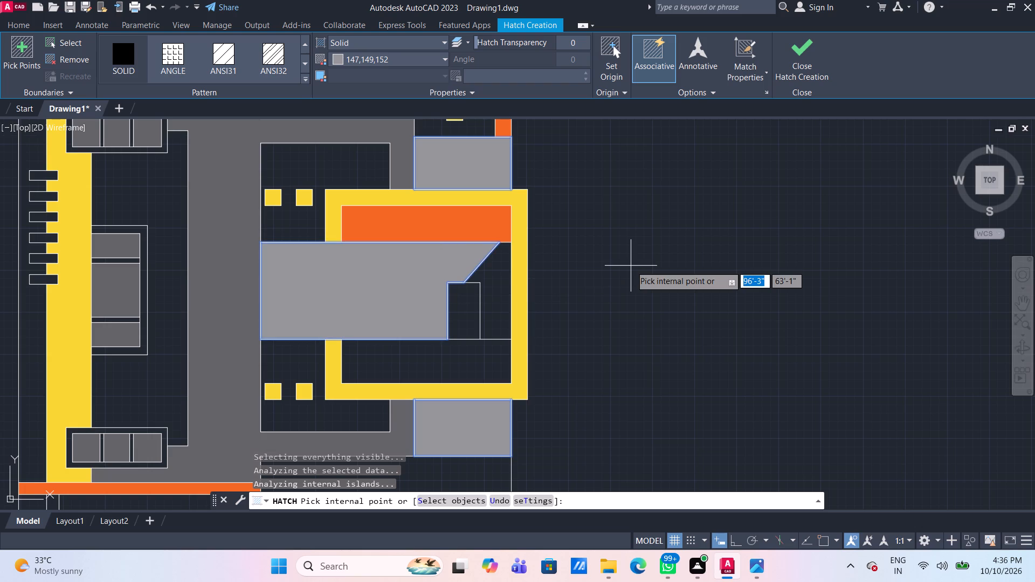
{"action": "key", "text": "Return"}
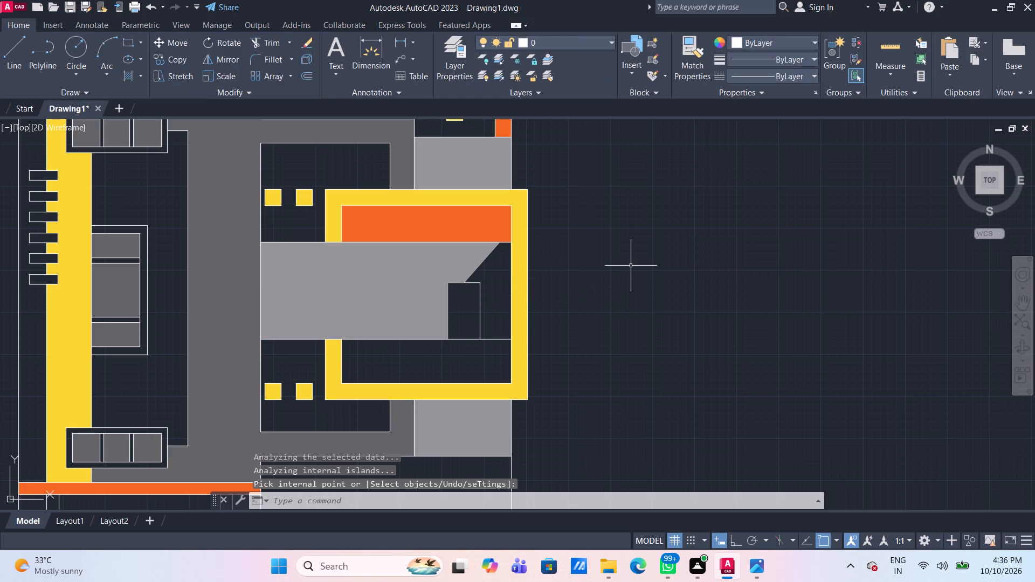
Compare with the reference photo and change the new balcony wall hatch's colour to true colour 159,159,142.
{"action": "scroll", "coordinate": [631, 266], "scroll_direction": "down", "scroll_amount": 1}
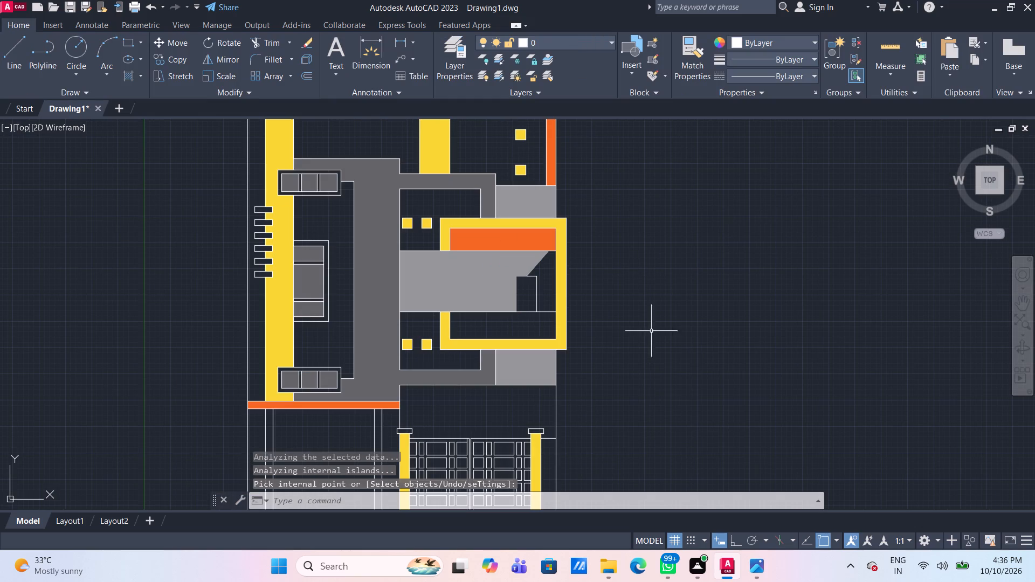
{"action": "left_click", "coordinate": [763, 575]}
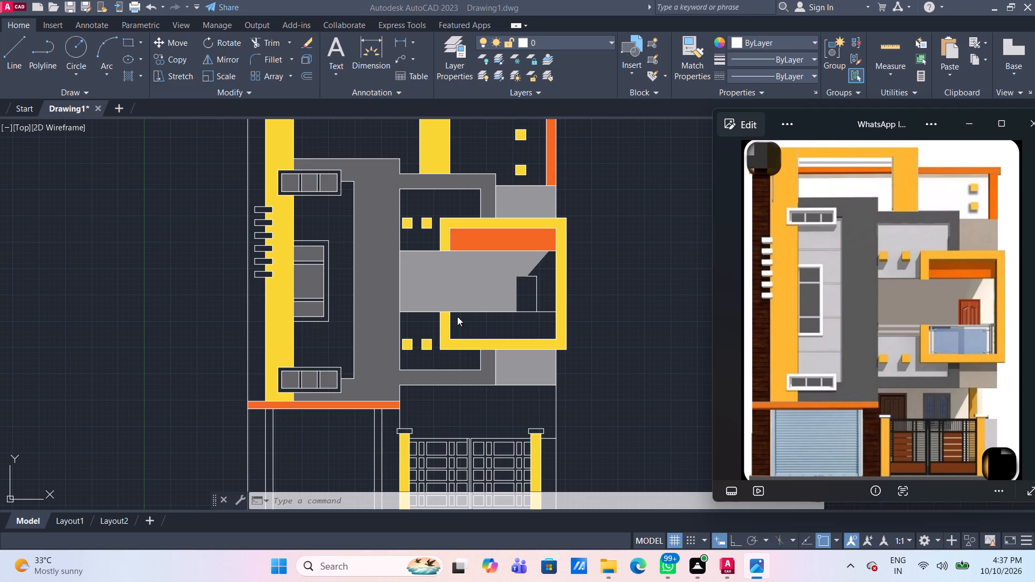
{"action": "left_click", "coordinate": [470, 285]}
{"action": "left_click", "coordinate": [470, 285]}
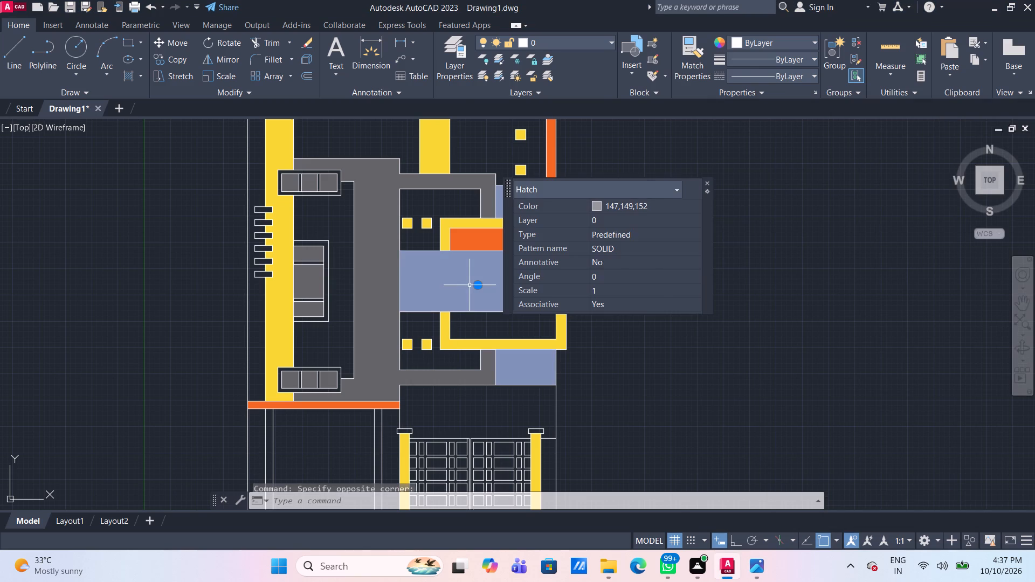
{"action": "left_click", "coordinate": [640, 202]}
{"action": "left_click", "coordinate": [640, 202]}
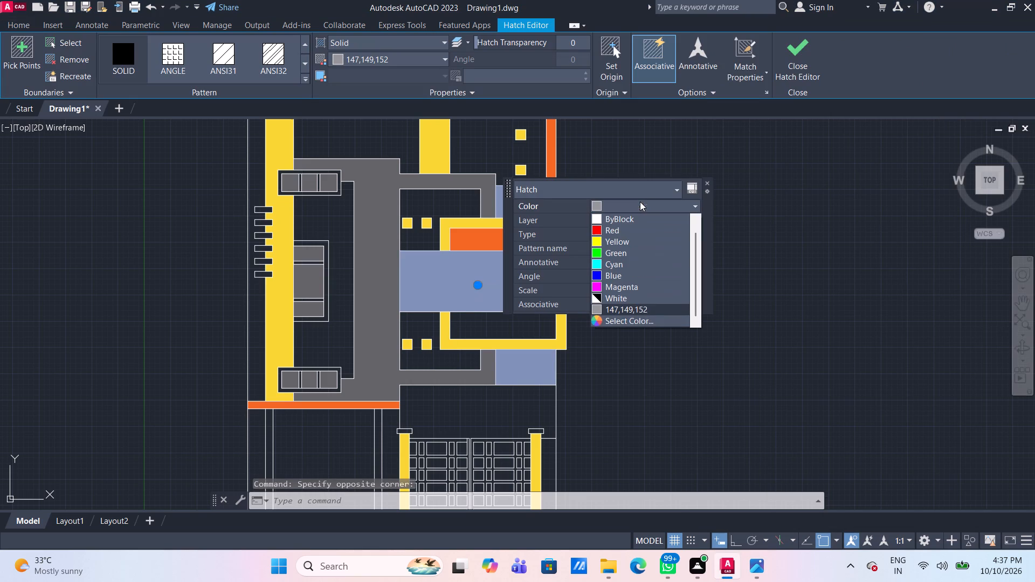
{"action": "left_click", "coordinate": [646, 321]}
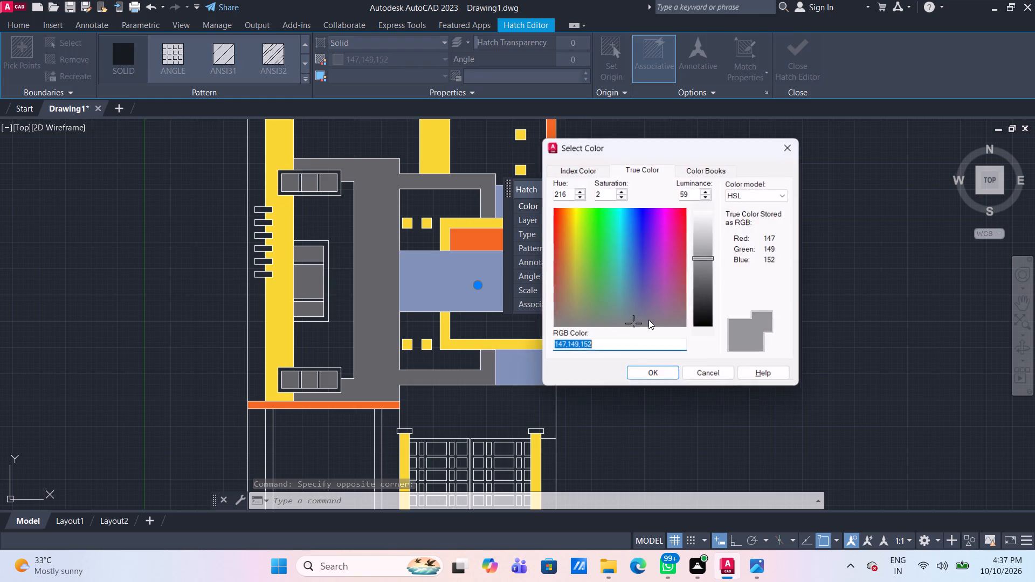
{"action": "left_click", "coordinate": [575, 317]}
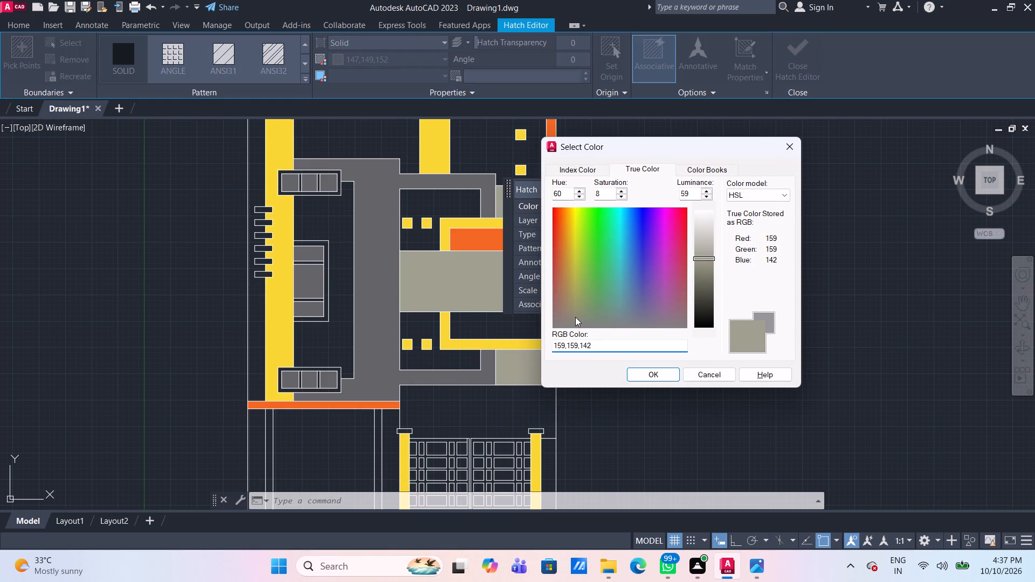
{"action": "left_click", "coordinate": [664, 377]}
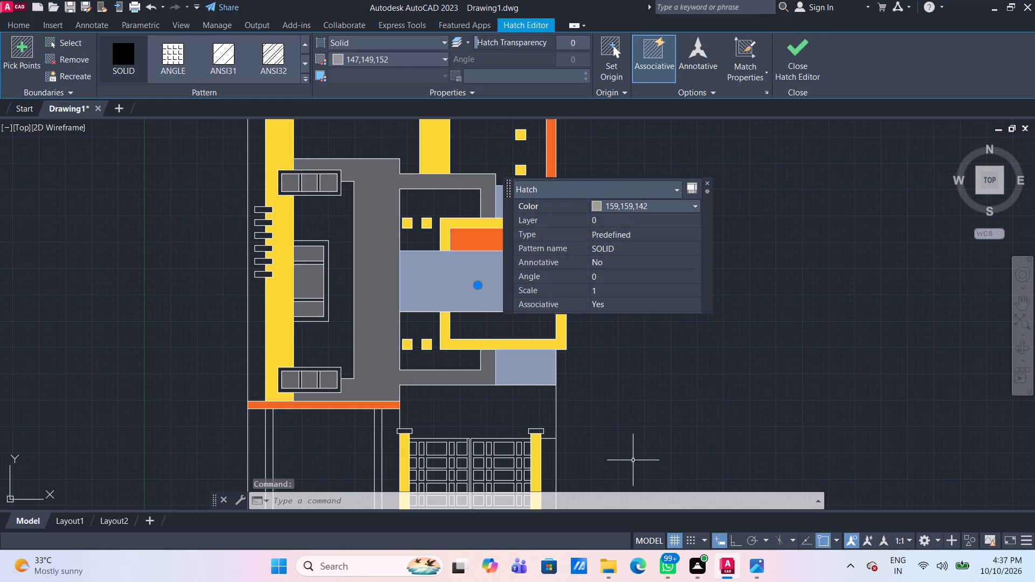
{"action": "key", "text": "Escape"}
{"action": "left_click", "coordinate": [702, 404]}
{"action": "key", "text": "Escape"}
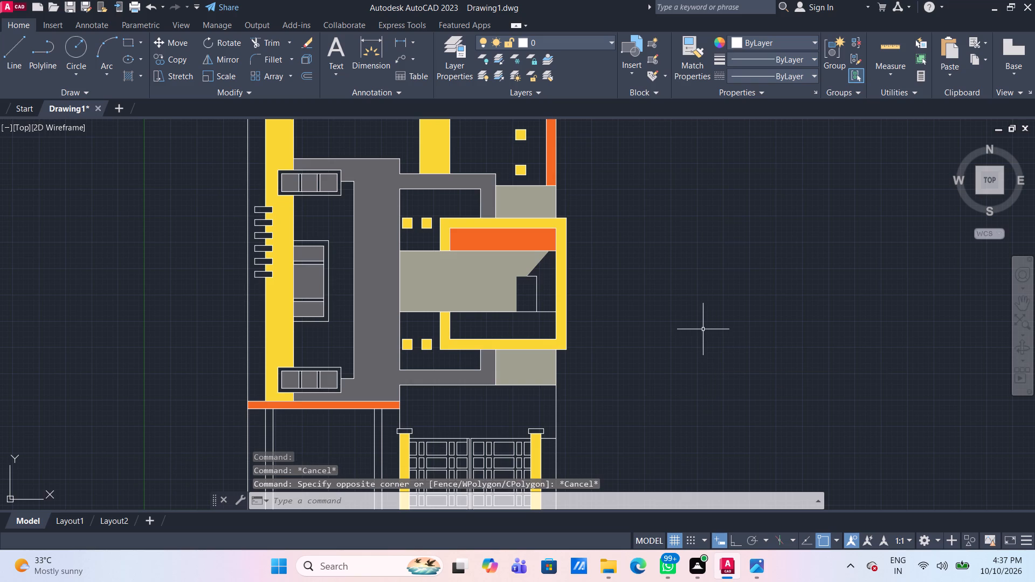
Turn Ortho back on and, checking the reference photo, hatch the window wall panel and both yellow-square panels in solid 147,149,152.
{"action": "left_click", "coordinate": [733, 540]}
{"action": "left_click", "coordinate": [126, 75]}
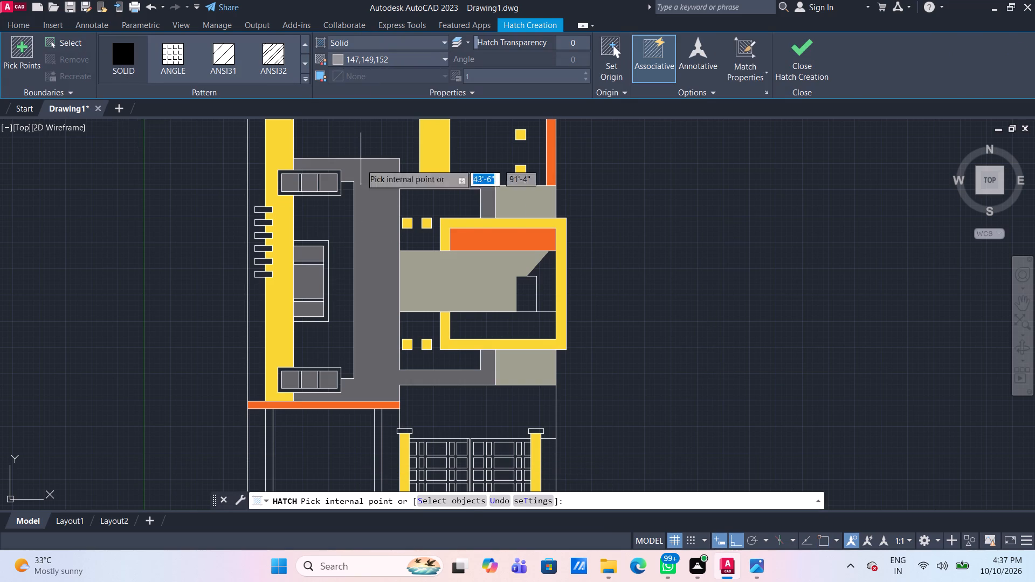
{"action": "left_click", "coordinate": [403, 58]}
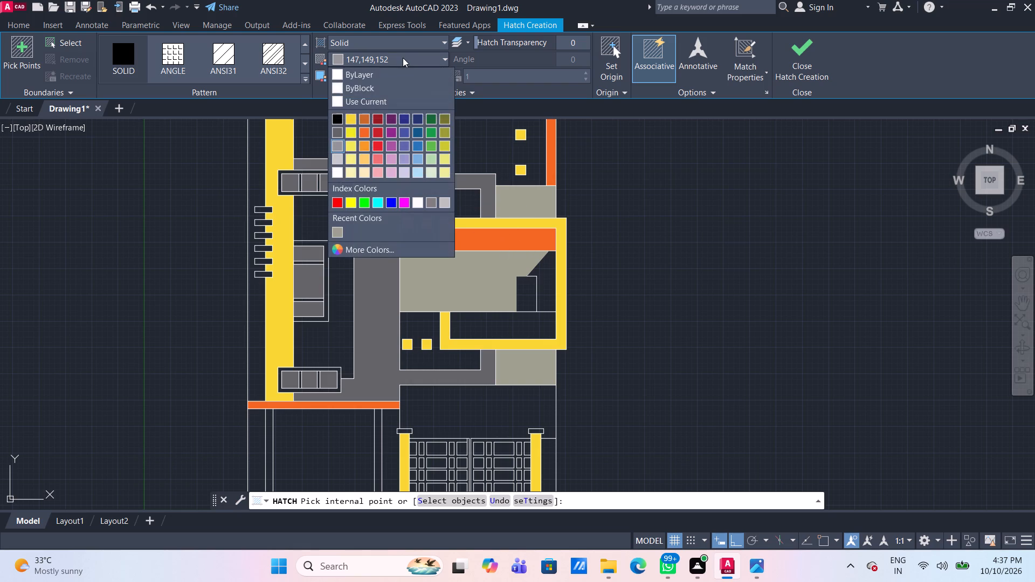
{"action": "left_click", "coordinate": [340, 146]}
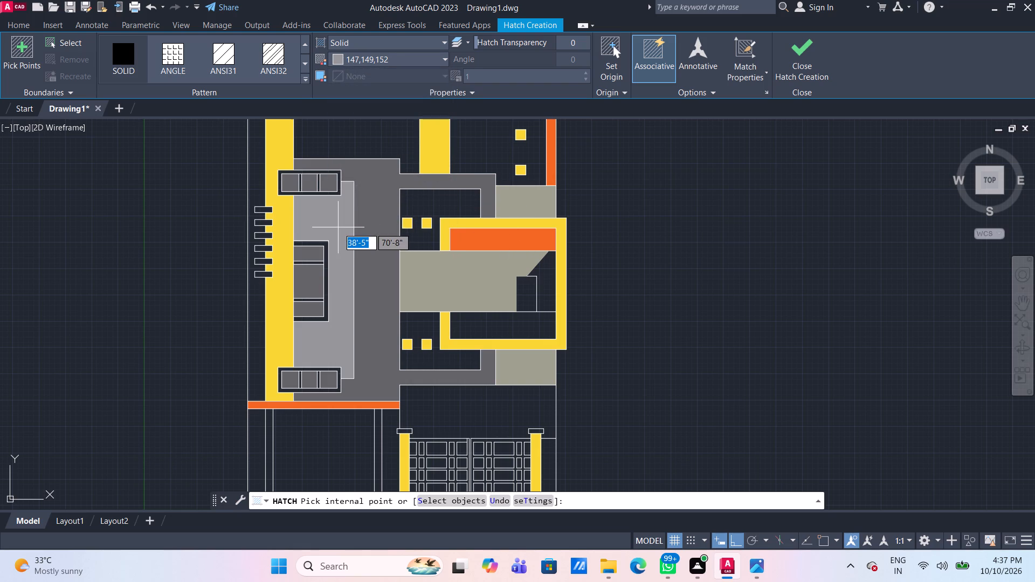
{"action": "left_click", "coordinate": [338, 227]}
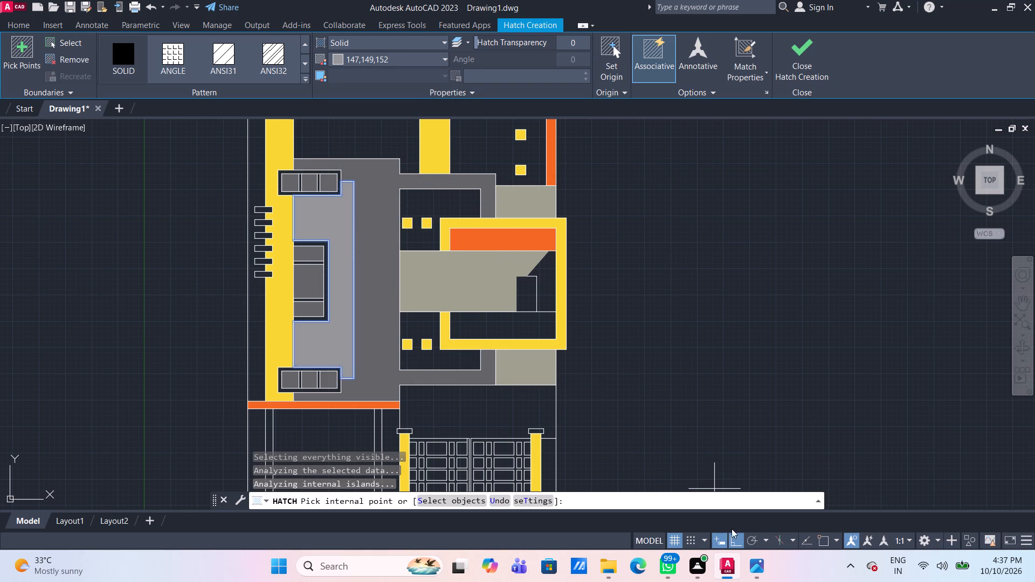
{"action": "left_click", "coordinate": [766, 576]}
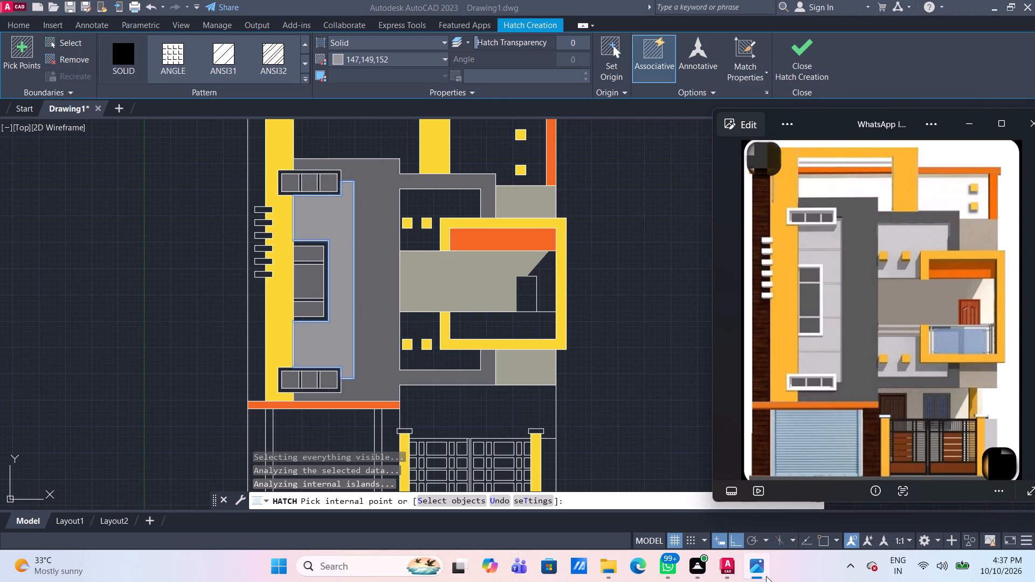
{"action": "left_click", "coordinate": [433, 203]}
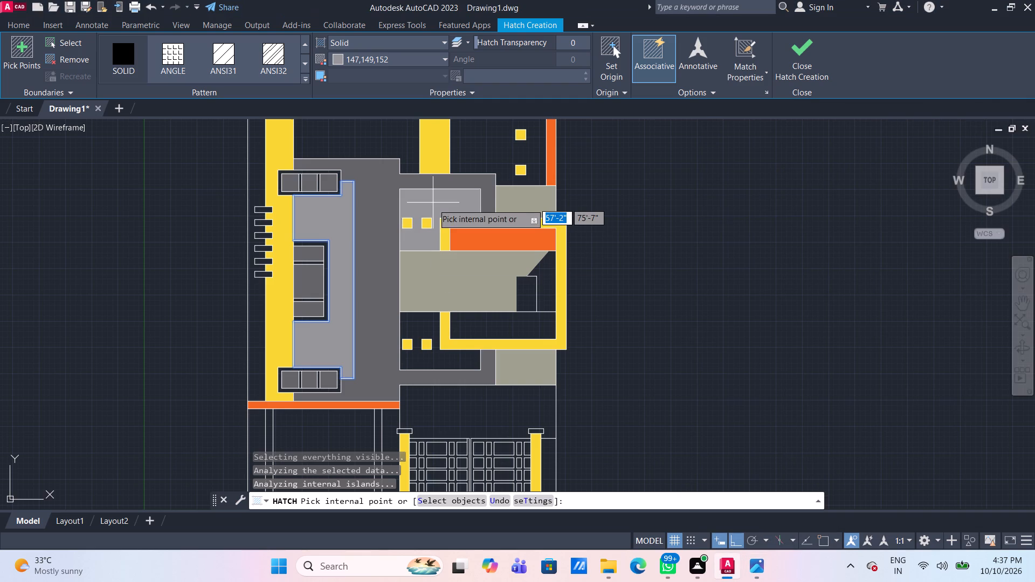
{"action": "left_click", "coordinate": [434, 195]}
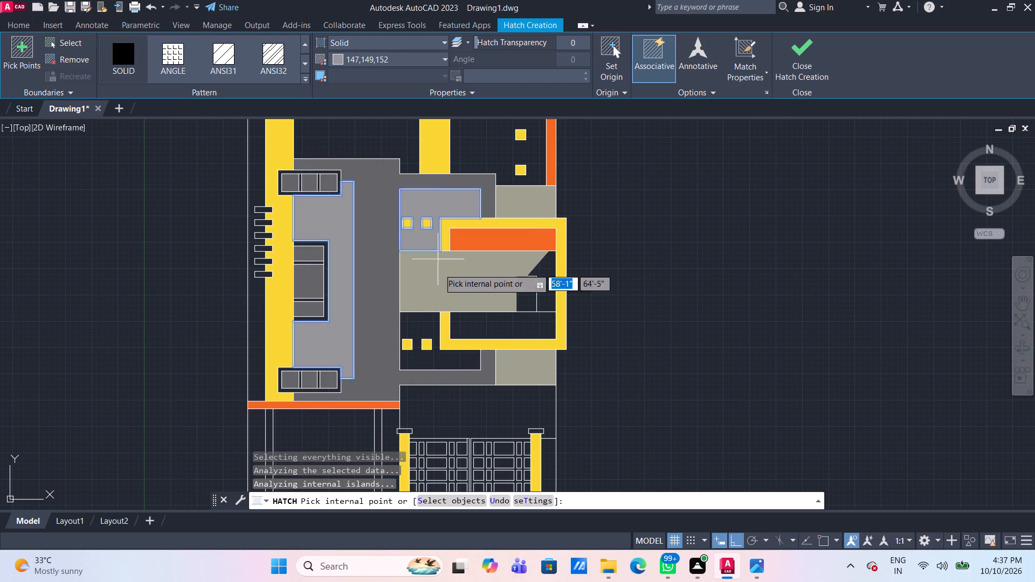
{"action": "left_click", "coordinate": [418, 330]}
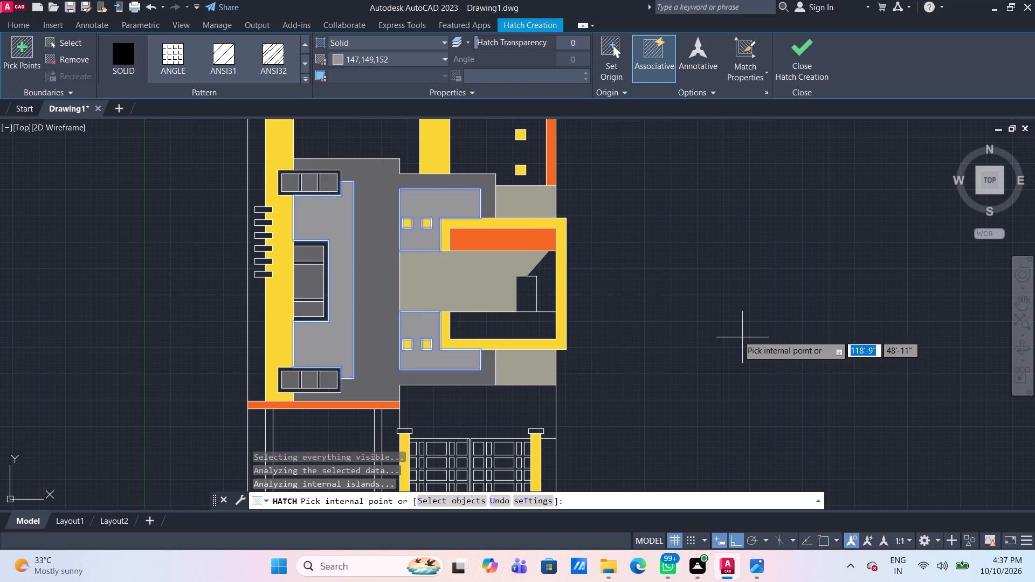
{"action": "key", "text": "Return"}
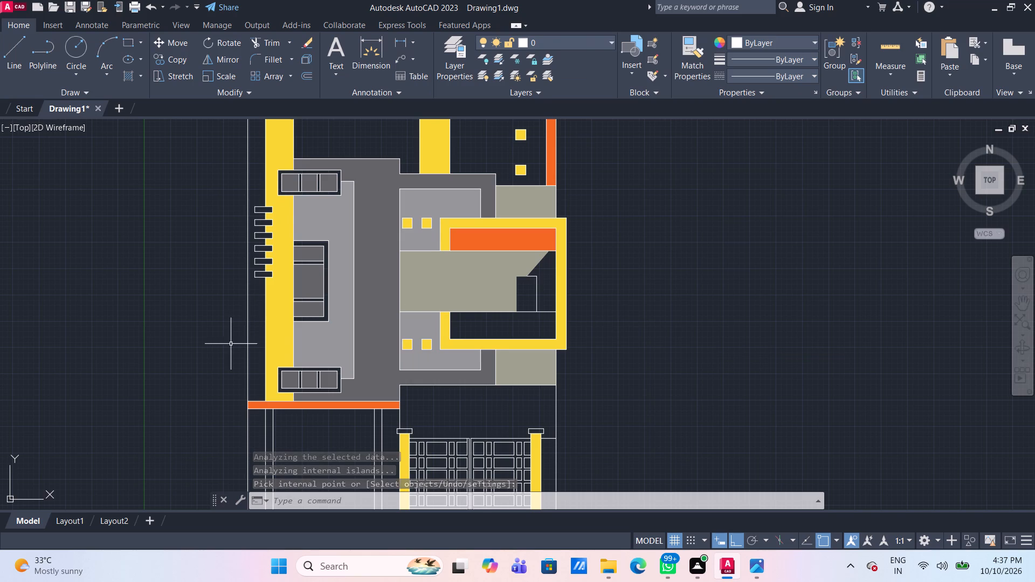
Hatch the two divider bars in each of the large, lower and upper windows in solid 199,200,202.
{"action": "scroll", "coordinate": [283, 349], "scroll_direction": "up", "scroll_amount": 1}
{"action": "middle_click_drag", "start_coordinate": [338, 353], "coordinate": [350, 326]}
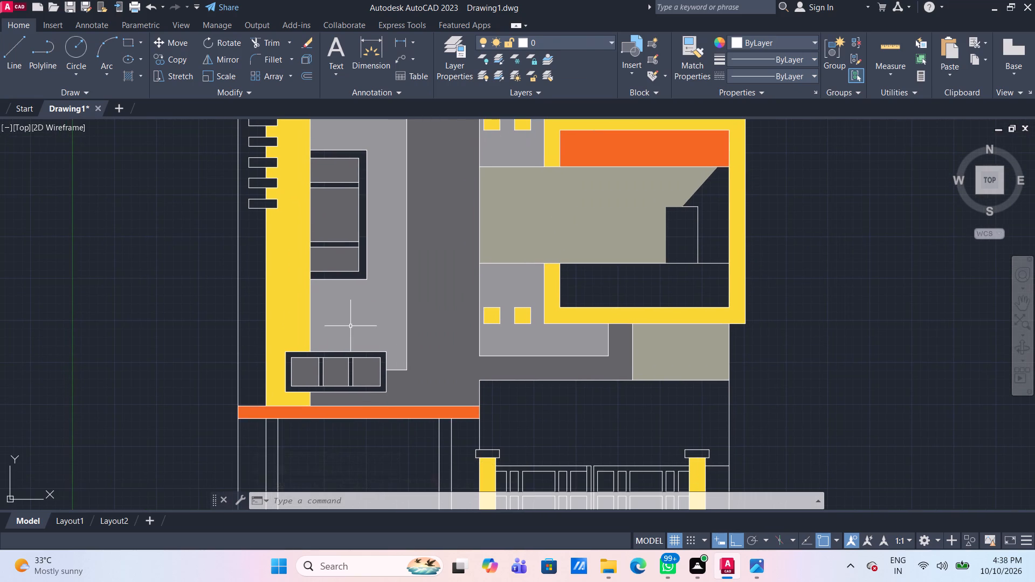
{"action": "left_click", "coordinate": [129, 74]}
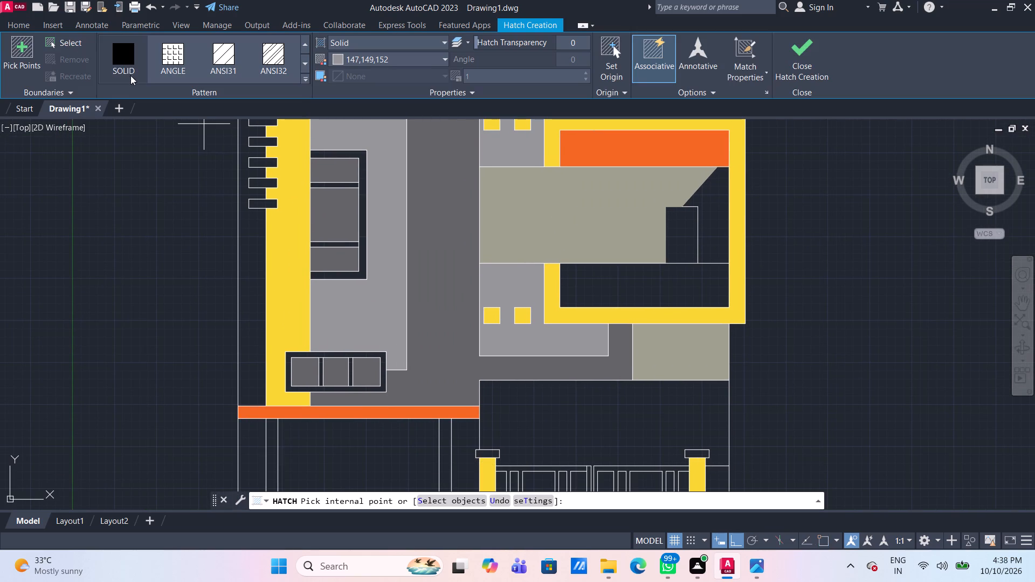
{"action": "left_click", "coordinate": [419, 63]}
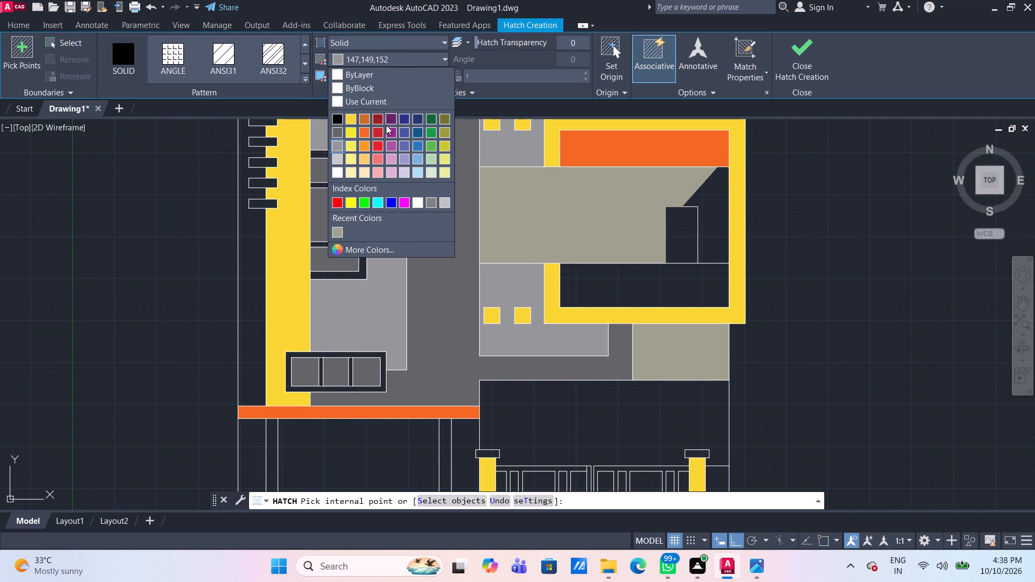
{"action": "left_click", "coordinate": [341, 157]}
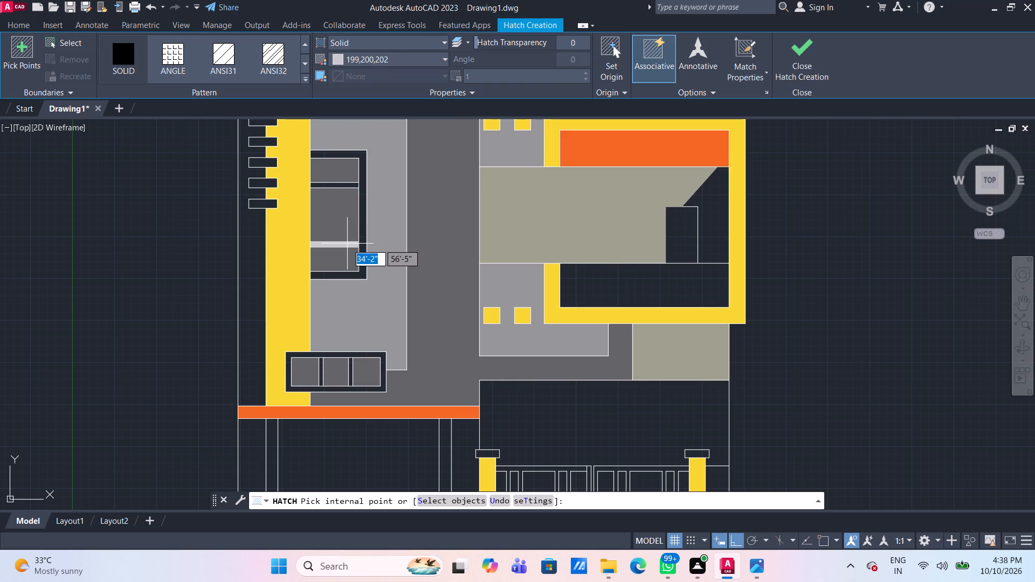
{"action": "scroll", "coordinate": [347, 244], "scroll_direction": "up", "scroll_amount": 2}
{"action": "left_click", "coordinate": [347, 244]}
{"action": "scroll", "coordinate": [347, 244], "scroll_direction": "down", "scroll_amount": 4}
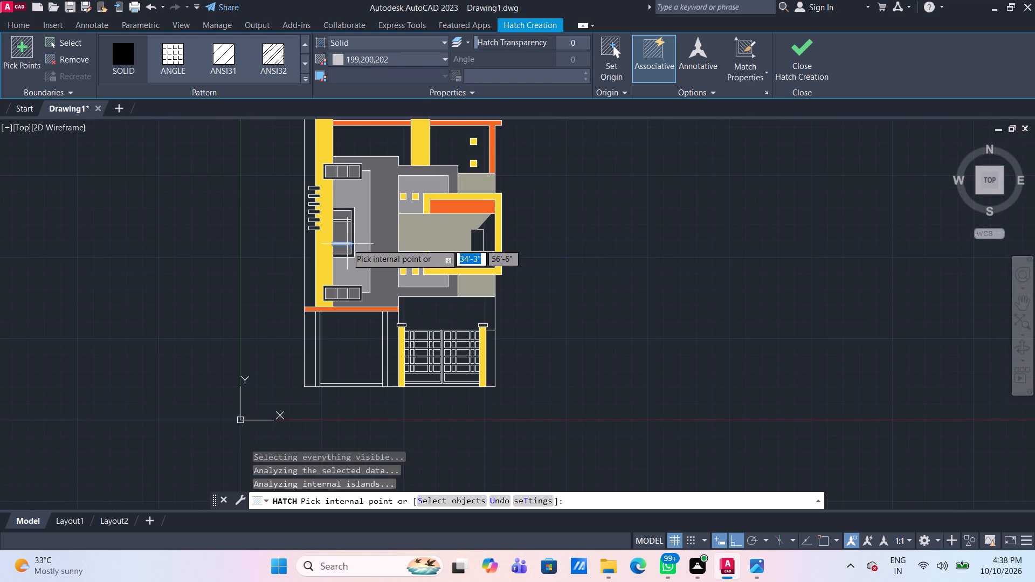
{"action": "scroll", "coordinate": [347, 223], "scroll_direction": "up", "scroll_amount": 3}
{"action": "left_click", "coordinate": [341, 217]}
{"action": "scroll", "coordinate": [341, 217], "scroll_direction": "down", "scroll_amount": 3}
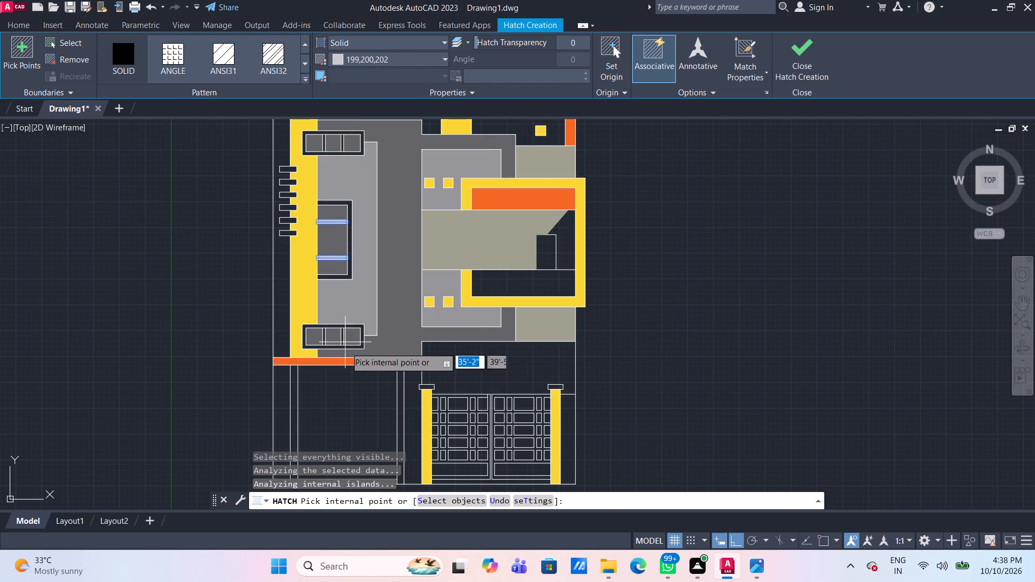
{"action": "scroll", "coordinate": [347, 357], "scroll_direction": "up", "scroll_amount": 4}
{"action": "left_click", "coordinate": [293, 233]}
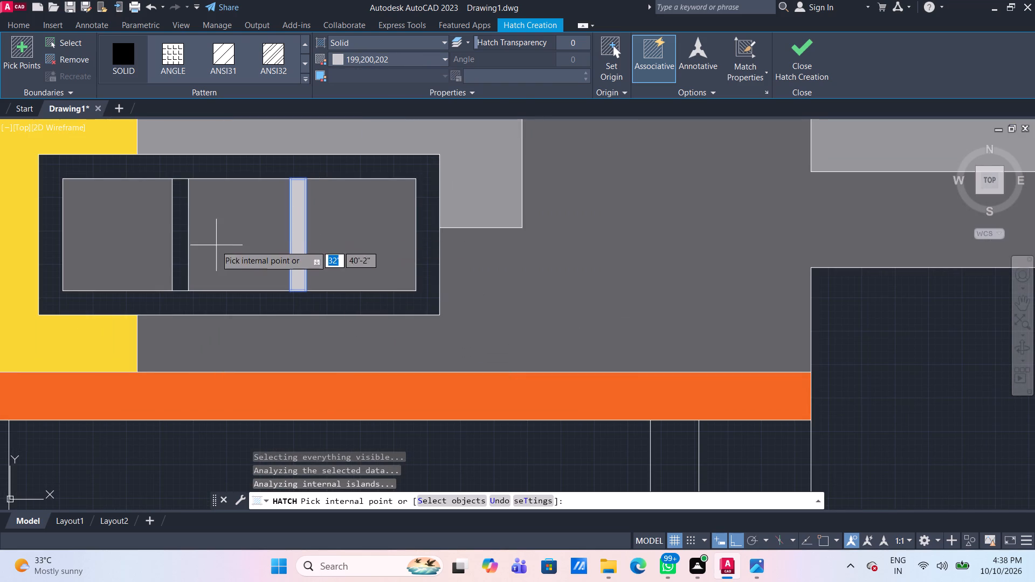
{"action": "left_click", "coordinate": [180, 235]}
{"action": "scroll", "coordinate": [180, 235], "scroll_direction": "down", "scroll_amount": 5}
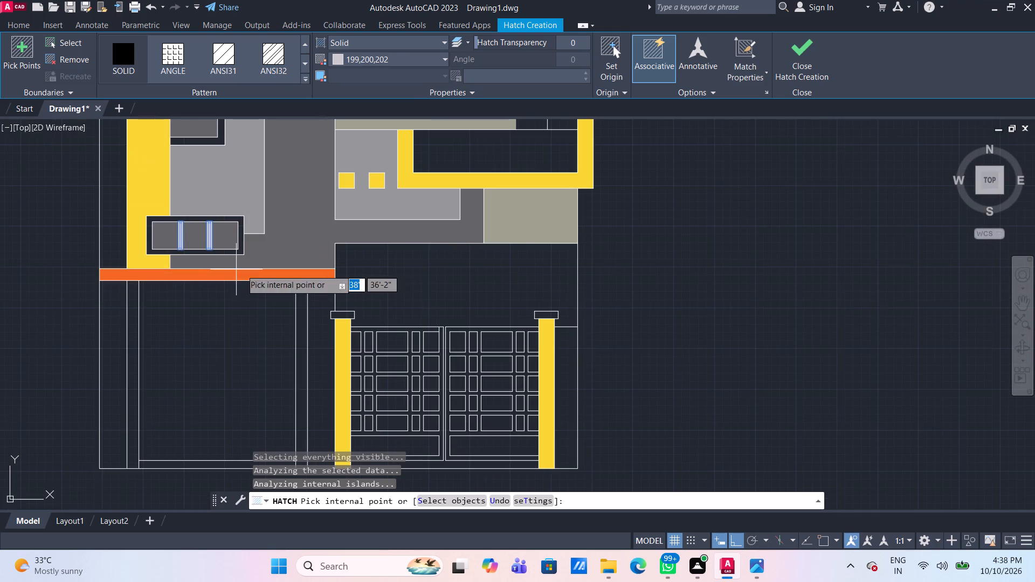
{"action": "scroll", "coordinate": [266, 230], "scroll_direction": "down", "scroll_amount": 1}
{"action": "middle_click_drag", "start_coordinate": [285, 160], "coordinate": [322, 334]}
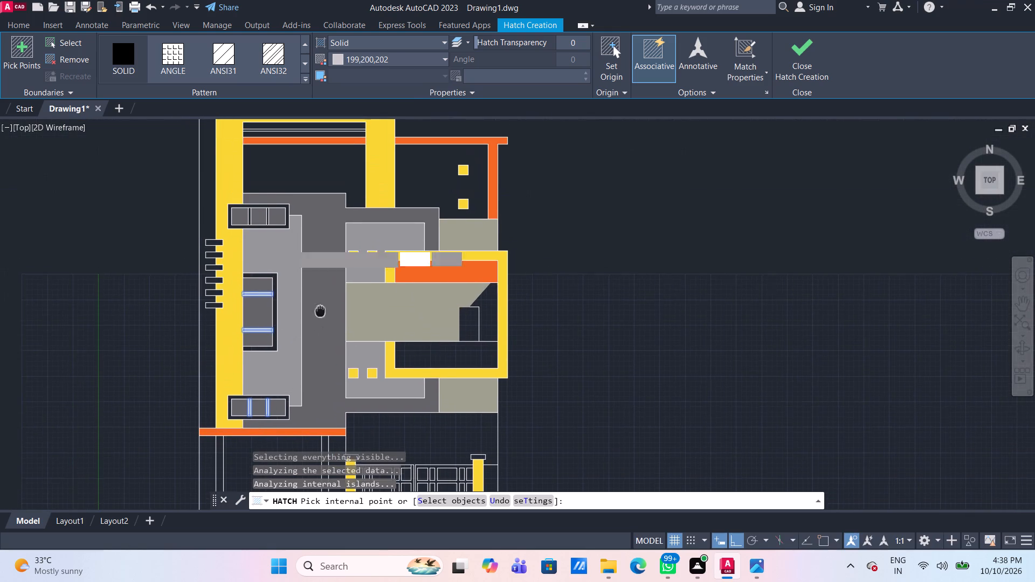
{"action": "scroll", "coordinate": [243, 145], "scroll_direction": "up", "scroll_amount": 3}
{"action": "left_click", "coordinate": [265, 384]}
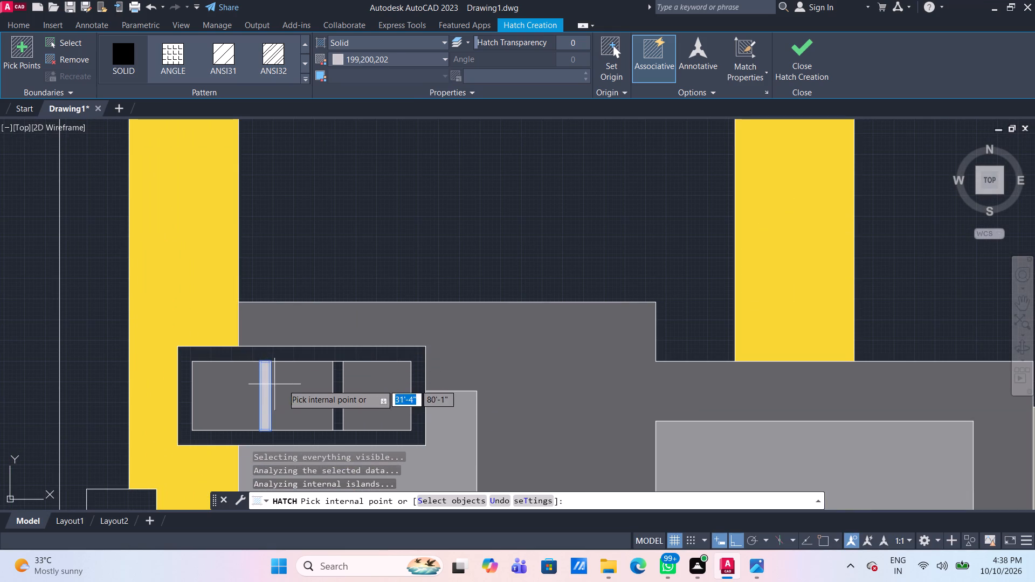
{"action": "left_click", "coordinate": [337, 388]}
{"action": "scroll", "coordinate": [427, 136], "scroll_direction": "down", "scroll_amount": 5}
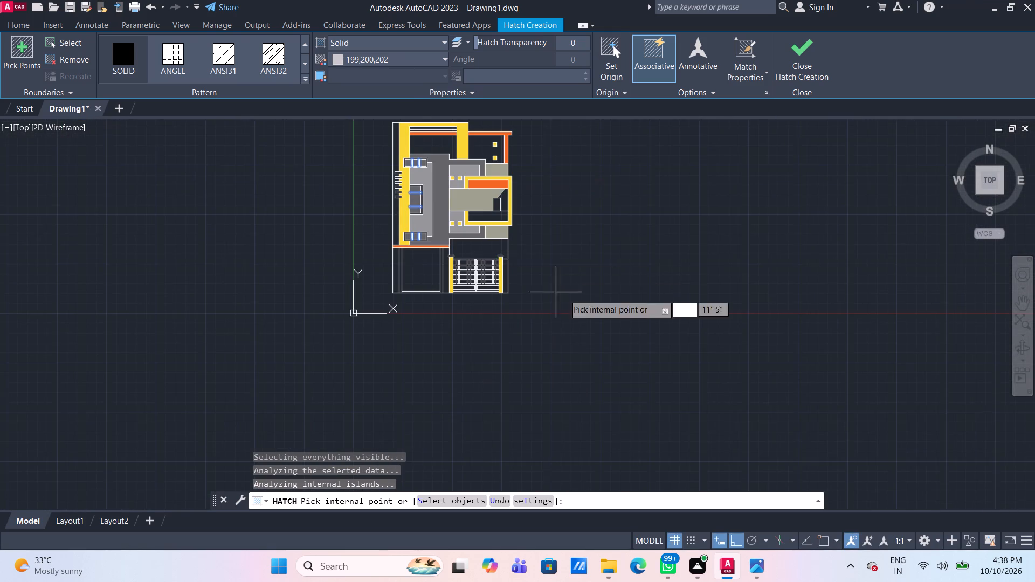
{"action": "scroll", "coordinate": [553, 222], "scroll_direction": "up", "scroll_amount": 1}
{"action": "middle_click_drag", "start_coordinate": [553, 221], "coordinate": [539, 268]}
{"action": "key", "text": "space"}
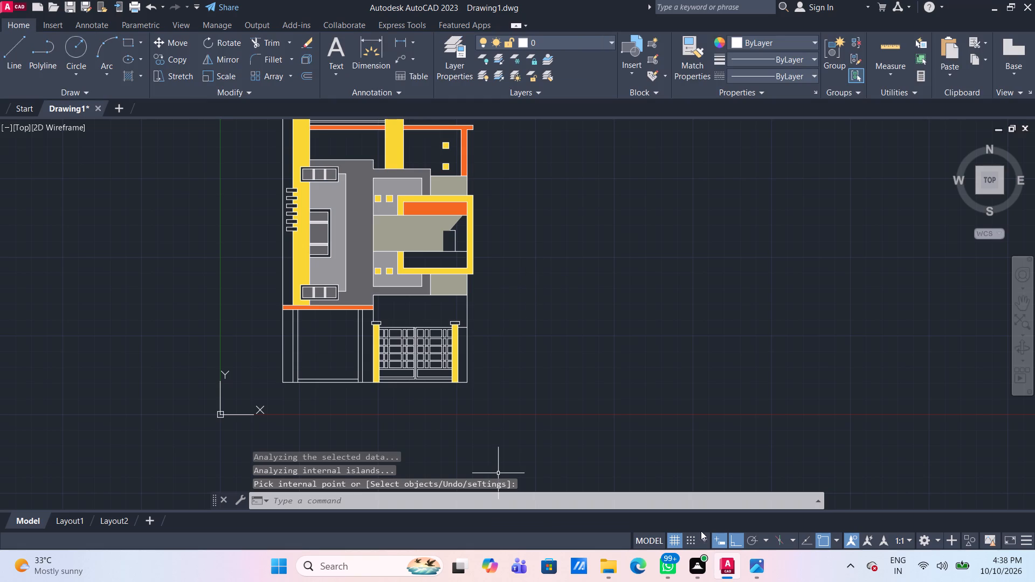
Check the reference photo and hatch the facade's outer left strip, above and below the orange band, in solid index colour 16.
{"action": "left_click", "coordinate": [753, 564]}
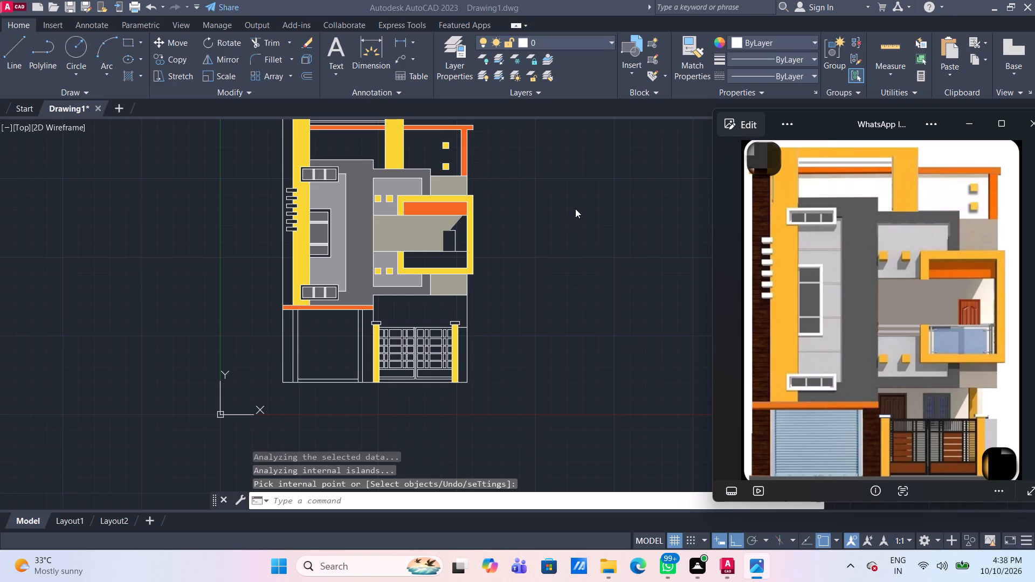
{"action": "middle_click_drag", "start_coordinate": [581, 213], "coordinate": [582, 248]}
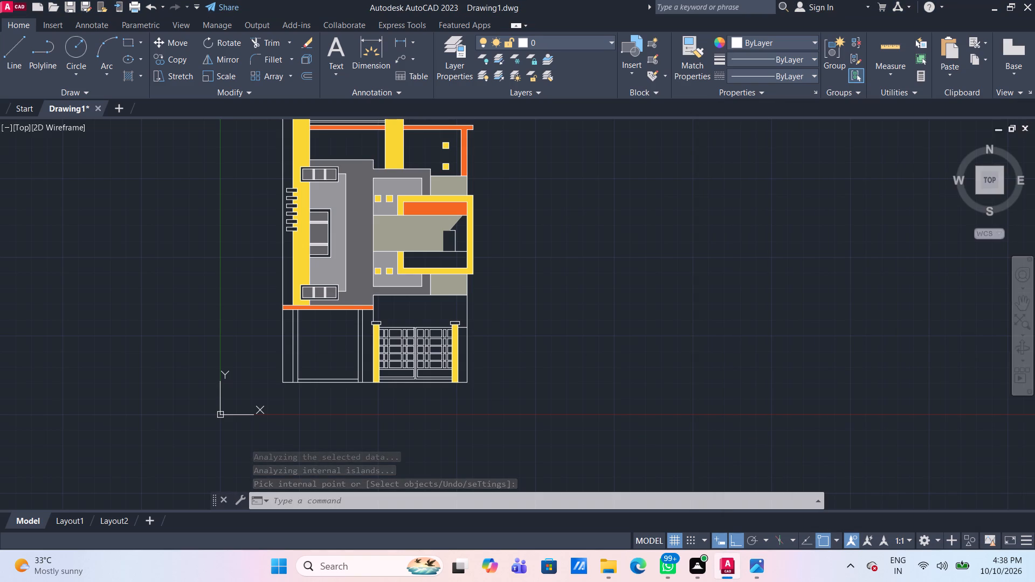
{"action": "middle_click_drag", "start_coordinate": [579, 210], "coordinate": [577, 241]}
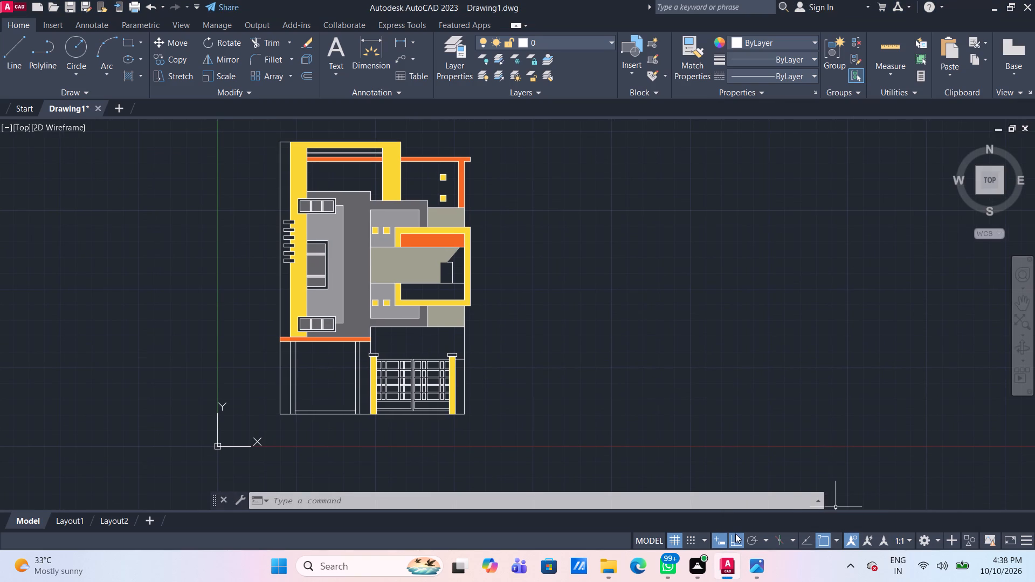
{"action": "left_click", "coordinate": [759, 569]}
{"action": "left_click", "coordinate": [759, 569]}
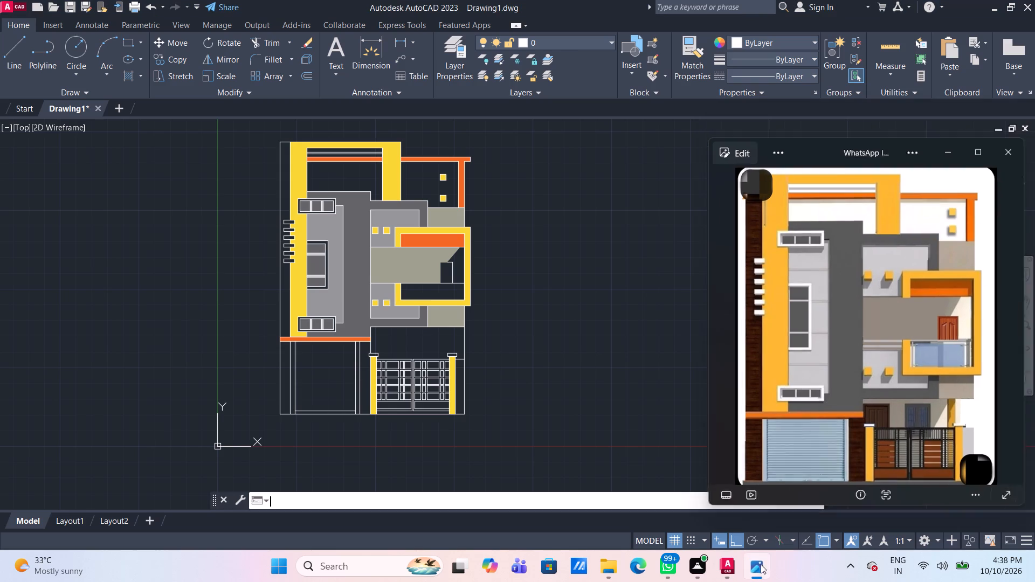
{"action": "left_click", "coordinate": [126, 76]}
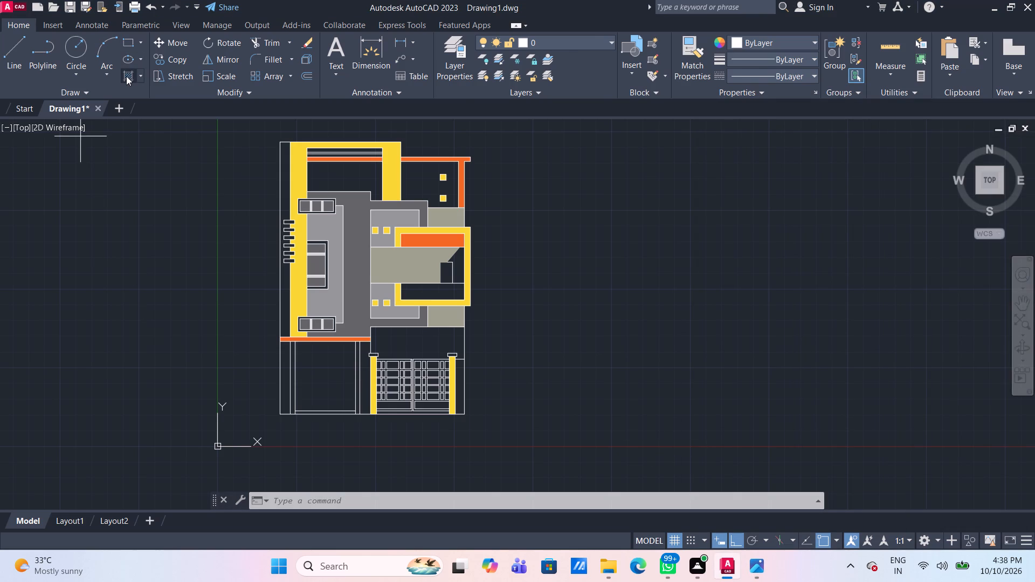
{"action": "left_click", "coordinate": [436, 61]}
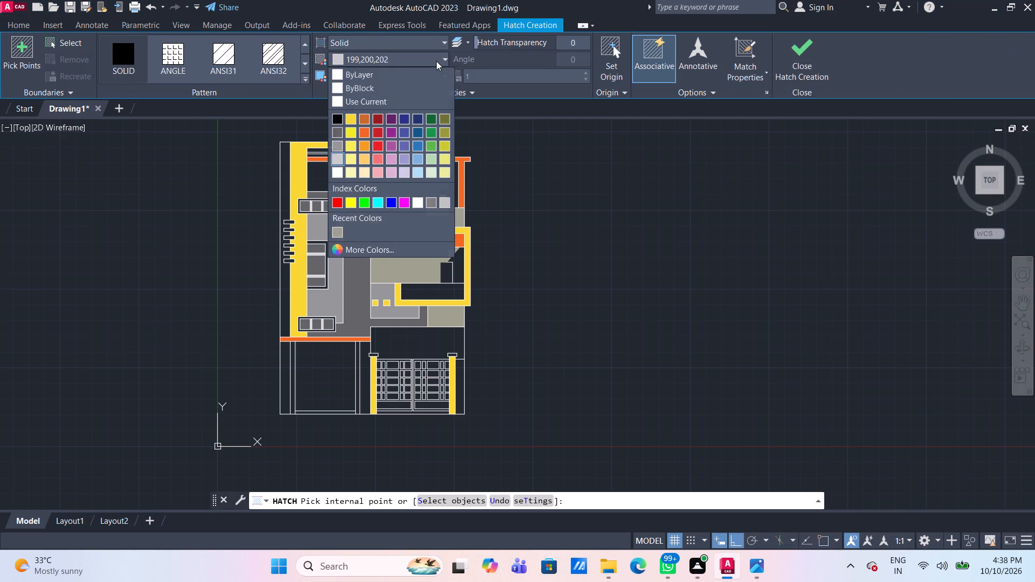
{"action": "left_click", "coordinate": [391, 251]}
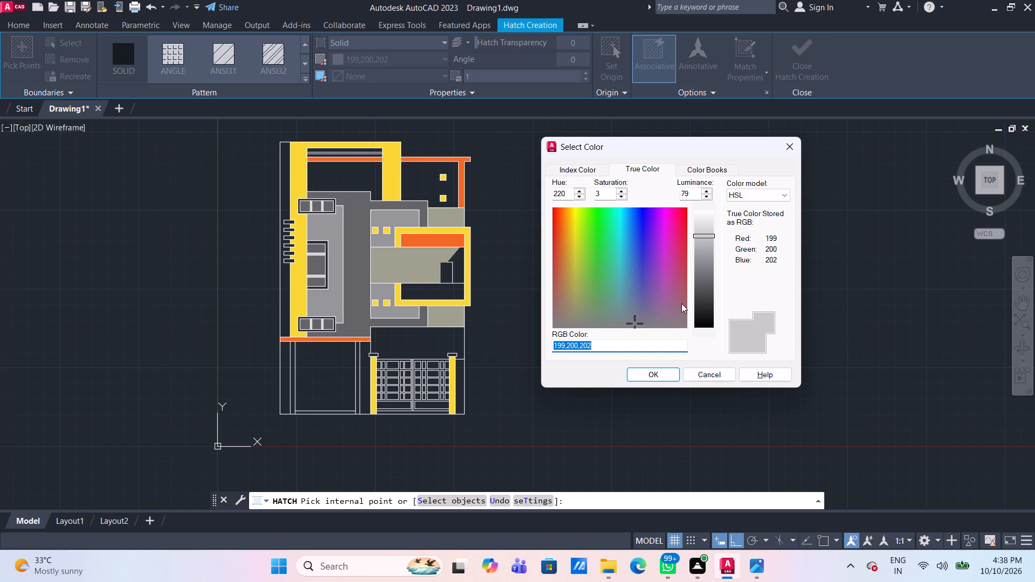
{"action": "left_click", "coordinate": [597, 163]}
{"action": "left_click", "coordinate": [595, 170]}
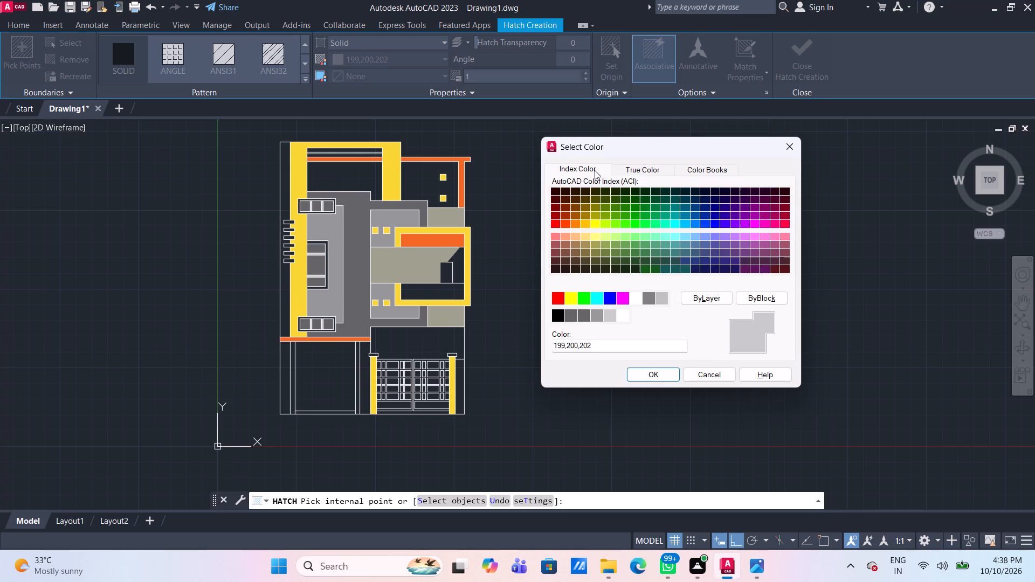
{"action": "left_click", "coordinate": [563, 204]}
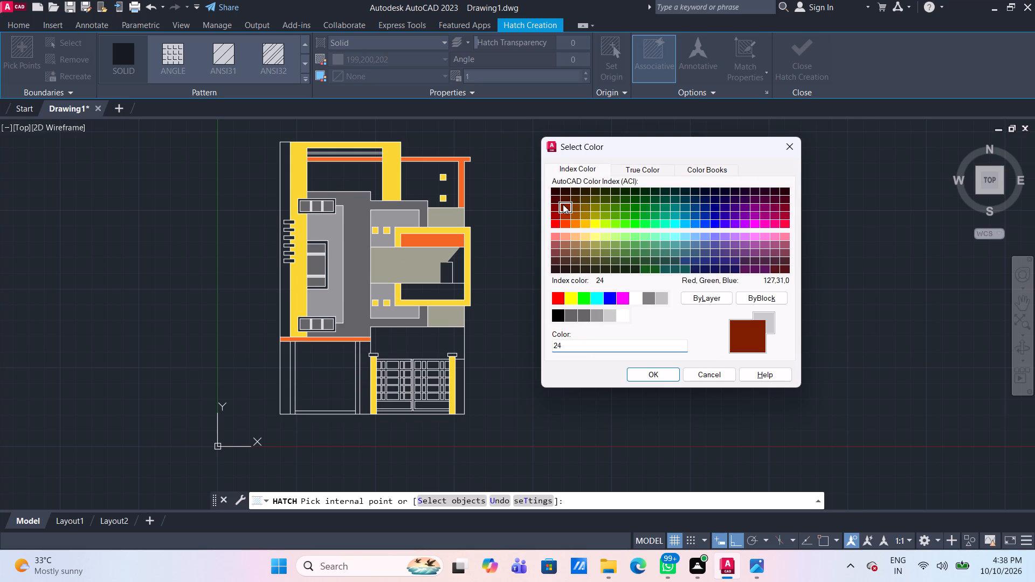
{"action": "left_click", "coordinate": [558, 205]}
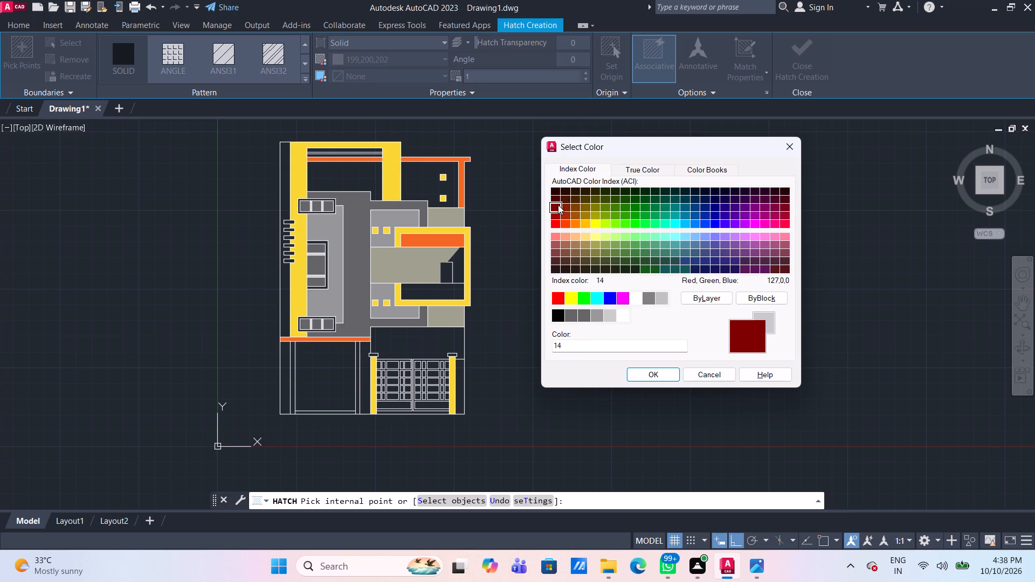
{"action": "left_click", "coordinate": [557, 198]}
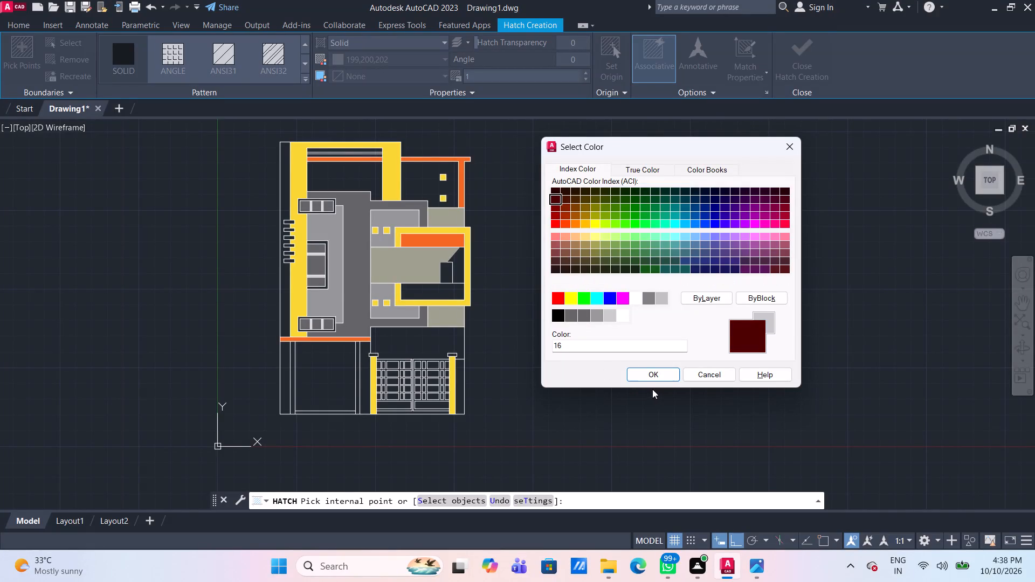
{"action": "left_click", "coordinate": [657, 375]}
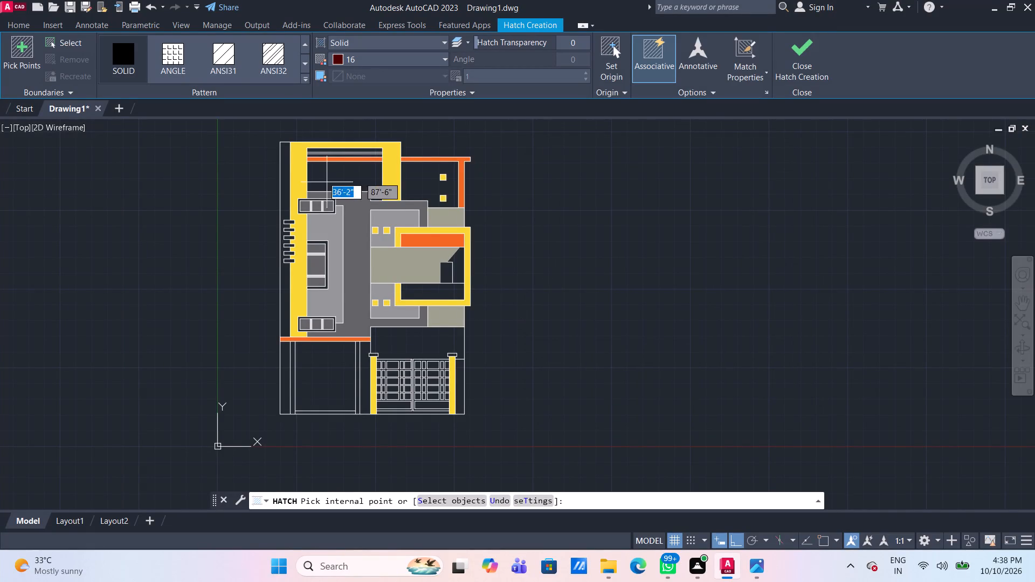
{"action": "left_click", "coordinate": [286, 193]}
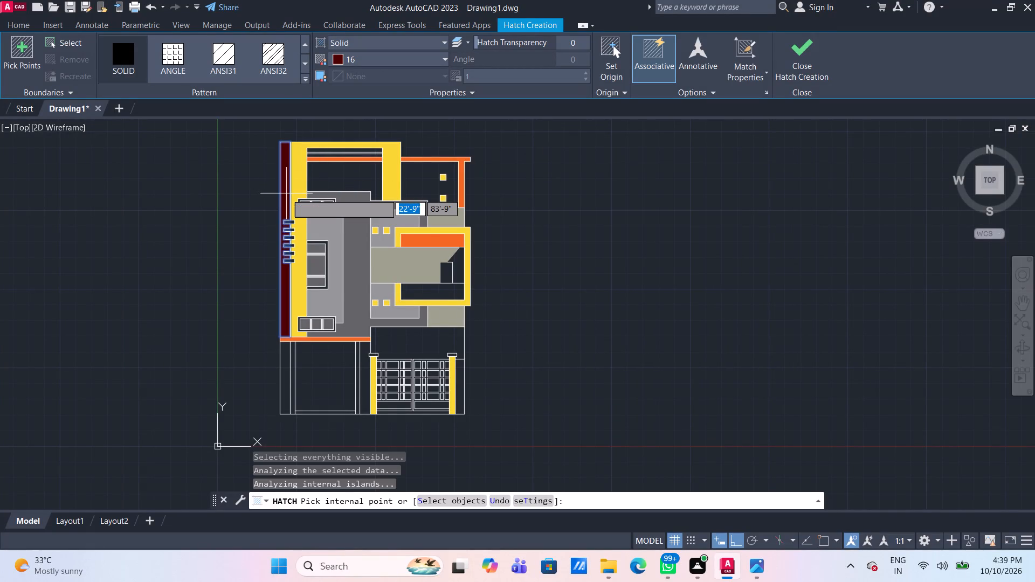
{"action": "left_click", "coordinate": [282, 376]}
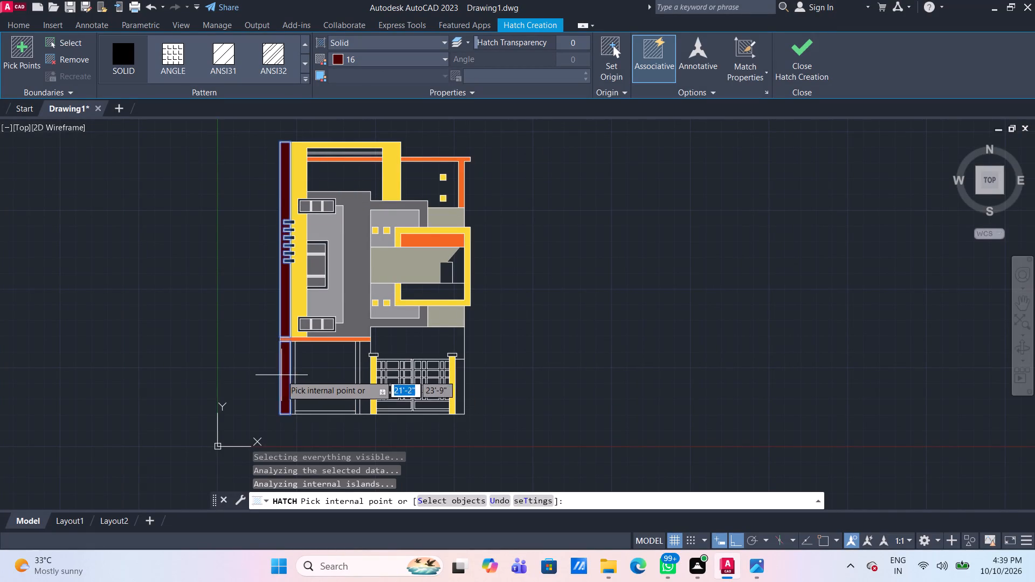
{"action": "key", "text": "Return"}
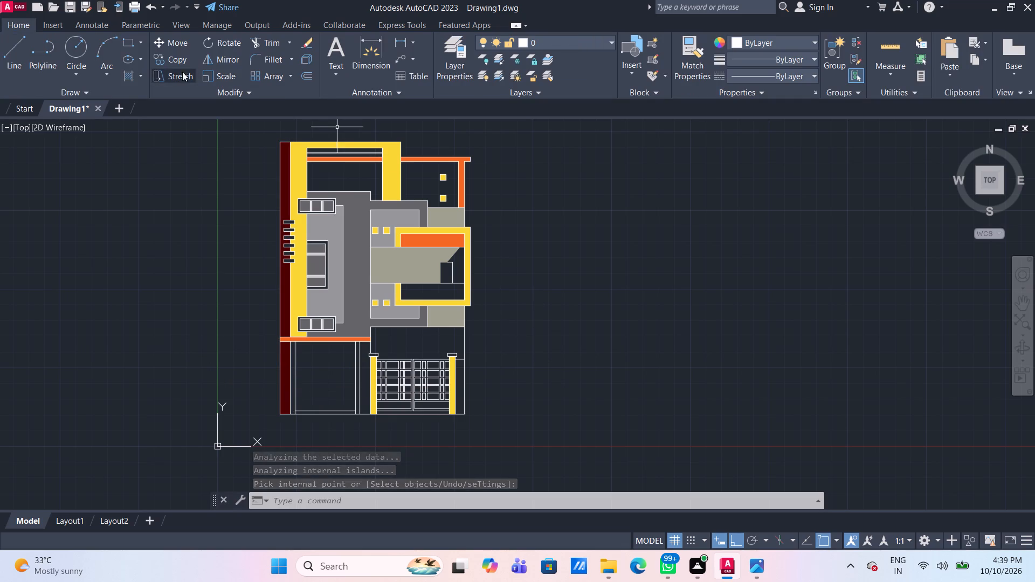
Hatch the thin horizontal bar in the opening beneath the yellow top beam in solid 199,200,202.
{"action": "left_click", "coordinate": [128, 80]}
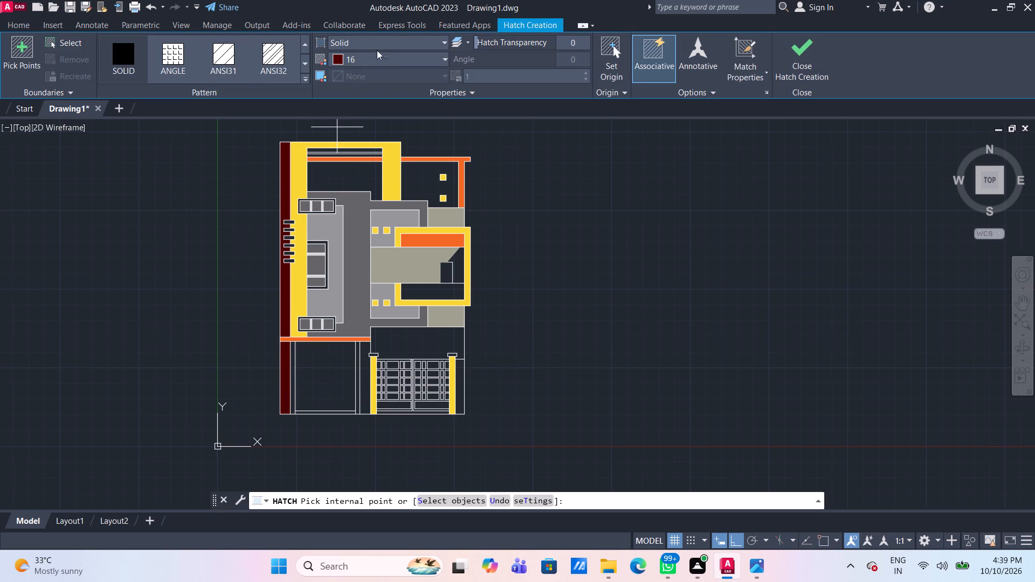
{"action": "left_click", "coordinate": [385, 60]}
{"action": "left_click", "coordinate": [338, 158]}
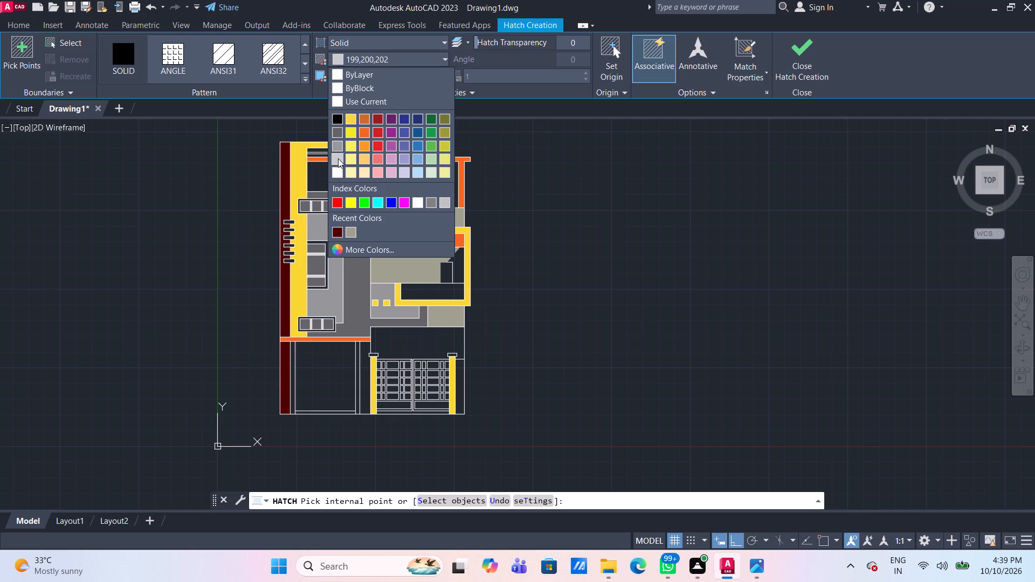
{"action": "scroll", "coordinate": [339, 158], "scroll_direction": "up", "scroll_amount": 4}
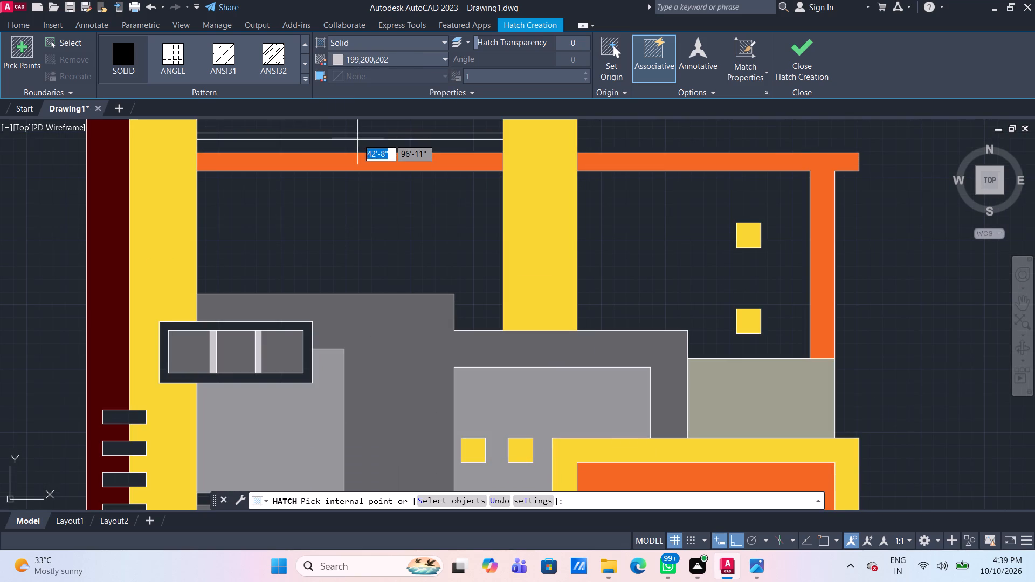
{"action": "left_click", "coordinate": [357, 138]}
{"action": "key", "text": "Escape"}
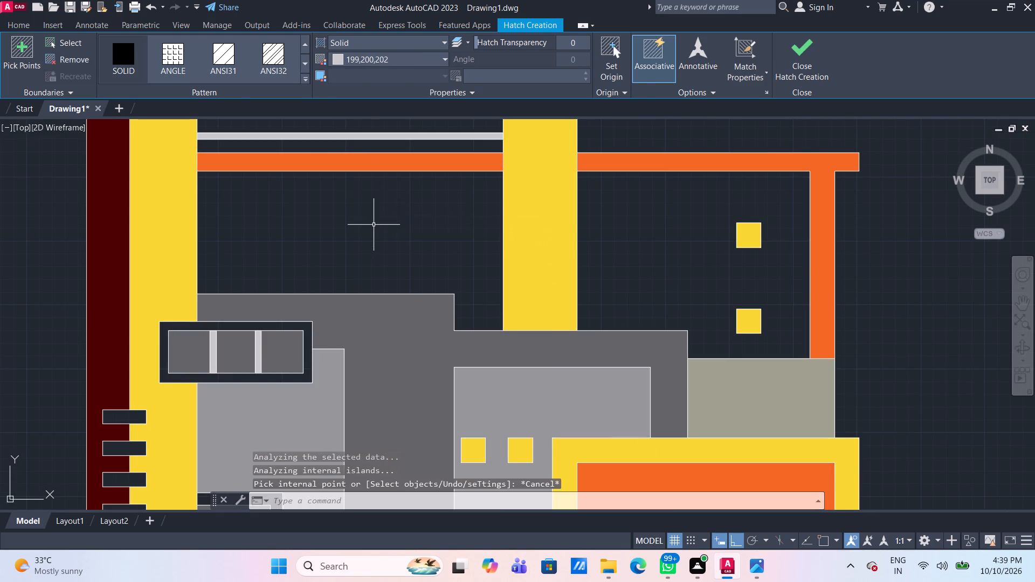
Hatch the strips above and below the thin grey bar under the yellow top beam in solid 255,255,255.
{"action": "scroll", "coordinate": [374, 225], "scroll_direction": "down", "scroll_amount": 1}
{"action": "middle_click_drag", "start_coordinate": [415, 237], "coordinate": [417, 227]}
{"action": "left_click", "coordinate": [129, 70]}
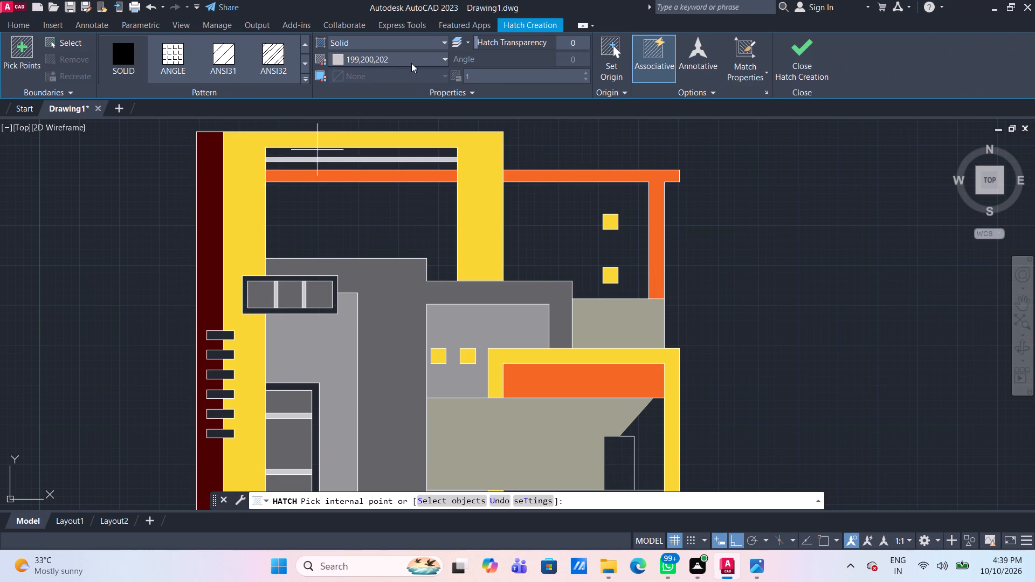
{"action": "left_click", "coordinate": [411, 63]}
{"action": "left_click", "coordinate": [339, 171]}
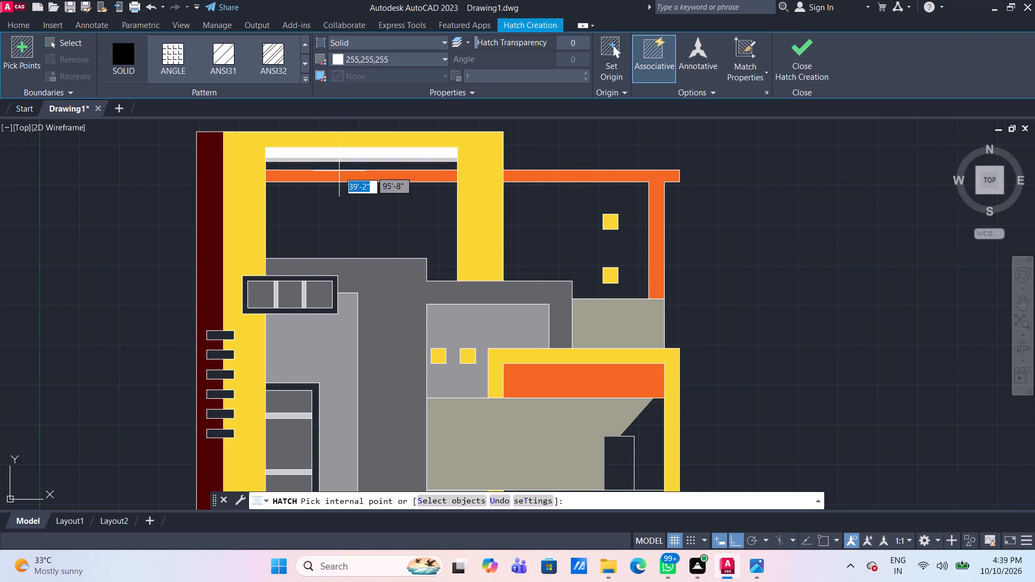
{"action": "scroll", "coordinate": [344, 169], "scroll_direction": "up", "scroll_amount": 1}
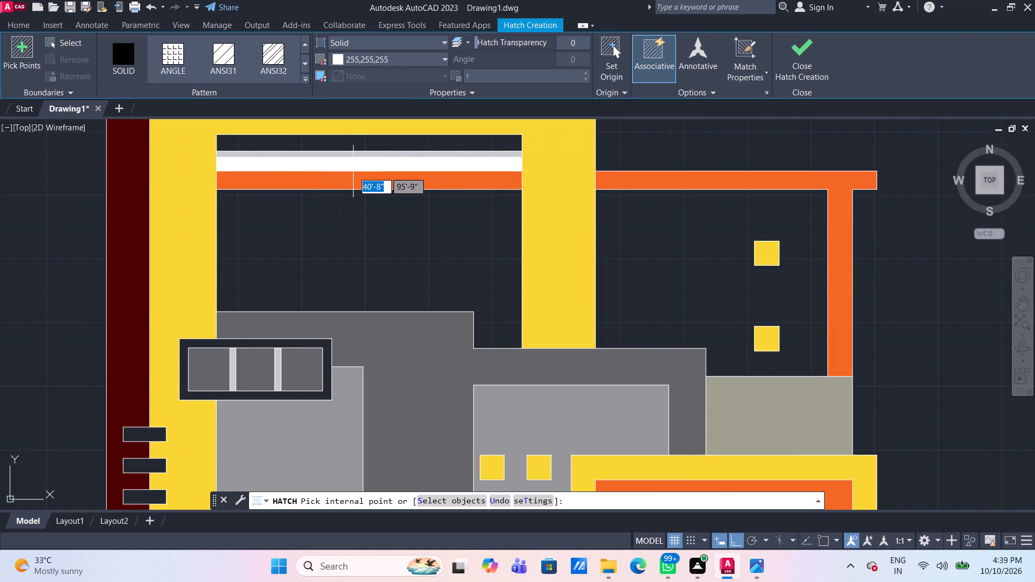
{"action": "left_click", "coordinate": [351, 168]}
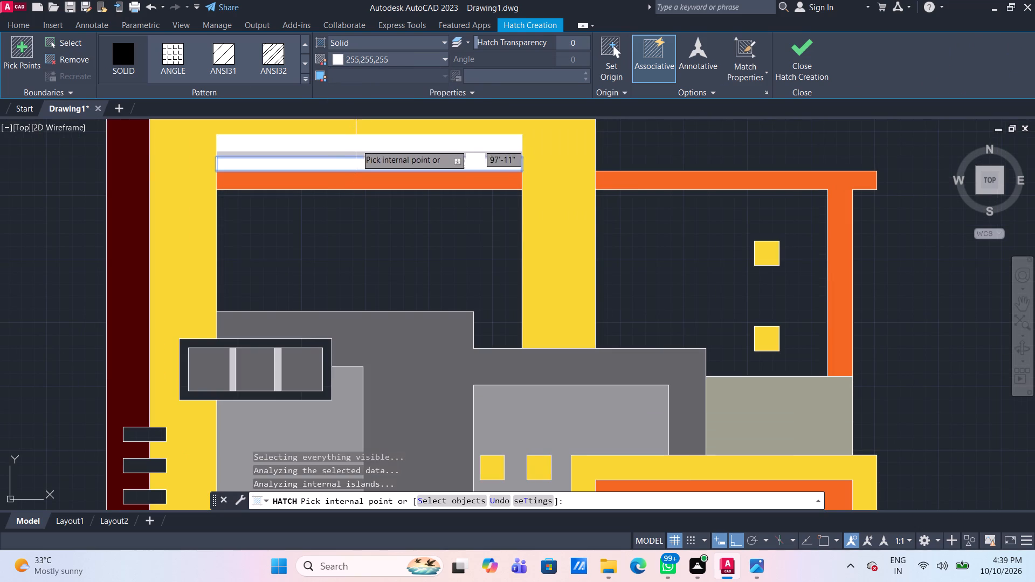
{"action": "left_click", "coordinate": [356, 144]}
Hatch the outer frames of the lower, large and upper windows in solid 255,255,255.
{"action": "scroll", "coordinate": [374, 207], "scroll_direction": "down", "scroll_amount": 2}
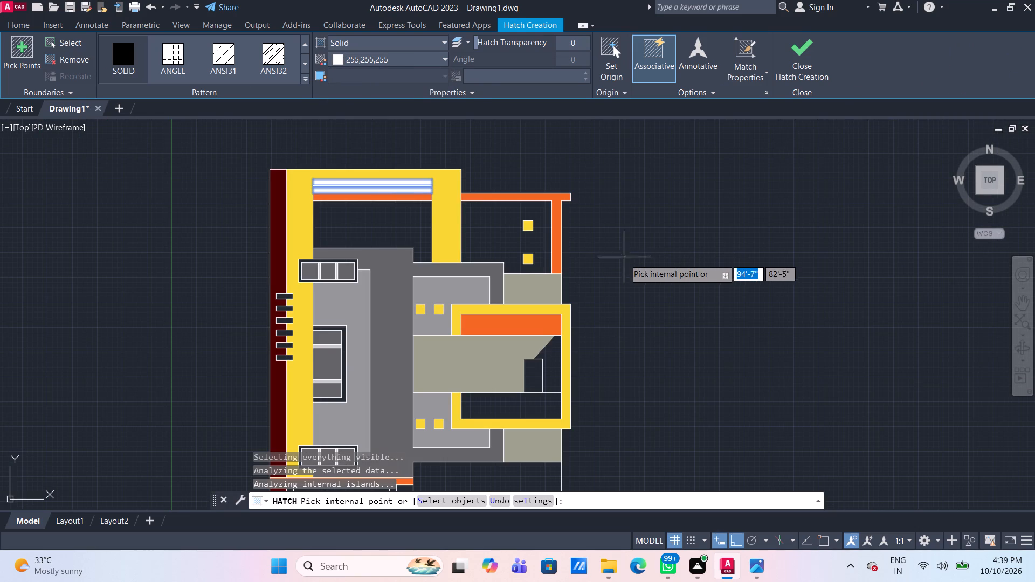
{"action": "middle_click_drag", "start_coordinate": [630, 255], "coordinate": [602, 145]}
{"action": "scroll", "coordinate": [316, 354], "scroll_direction": "up", "scroll_amount": 1}
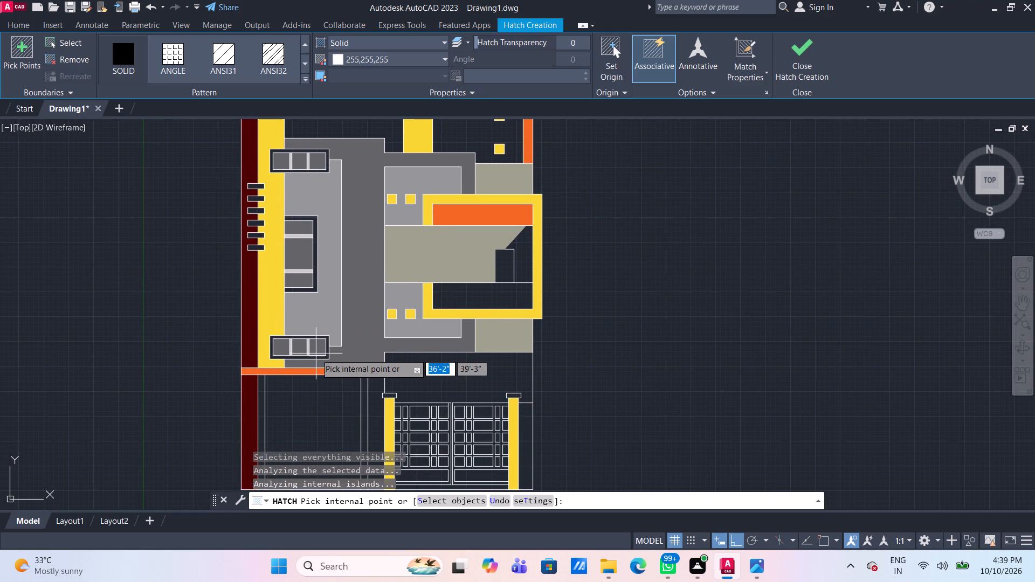
{"action": "scroll", "coordinate": [316, 354], "scroll_direction": "up", "scroll_amount": 2}
{"action": "left_click", "coordinate": [339, 373]}
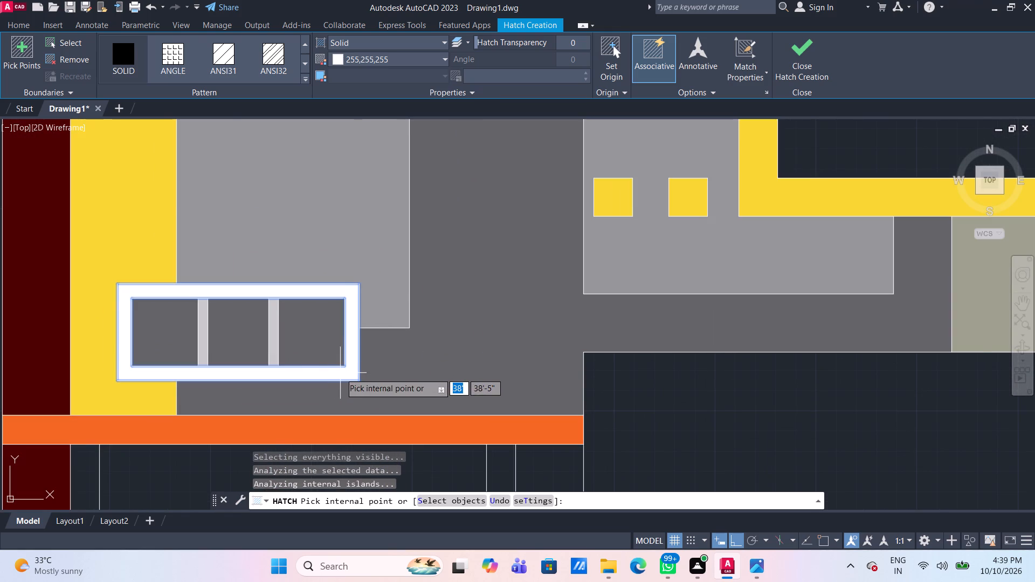
{"action": "scroll", "coordinate": [340, 370], "scroll_direction": "down", "scroll_amount": 4}
{"action": "left_click", "coordinate": [315, 199]}
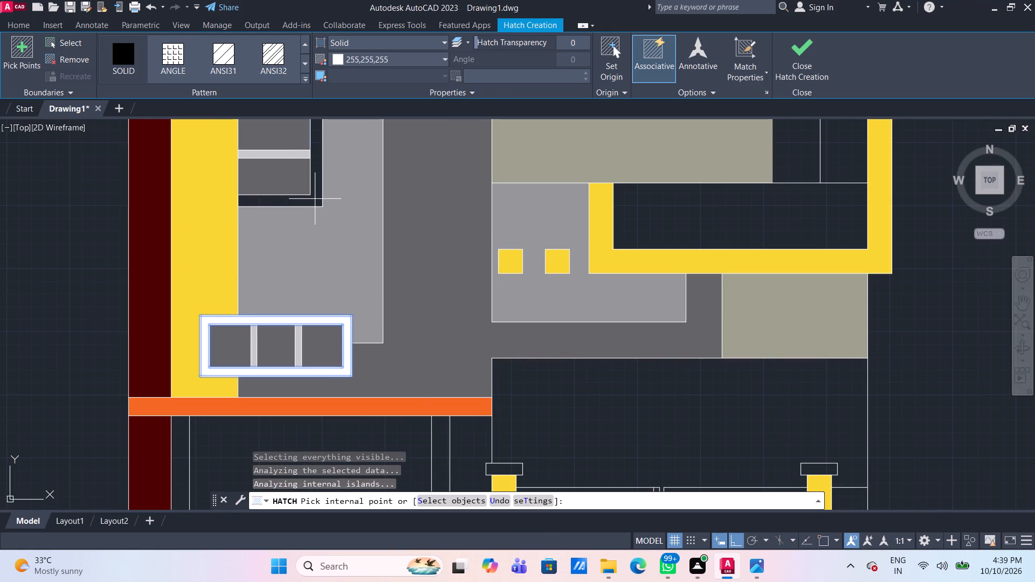
{"action": "scroll", "coordinate": [315, 199], "scroll_direction": "down", "scroll_amount": 4}
{"action": "scroll", "coordinate": [301, 141], "scroll_direction": "up", "scroll_amount": 4}
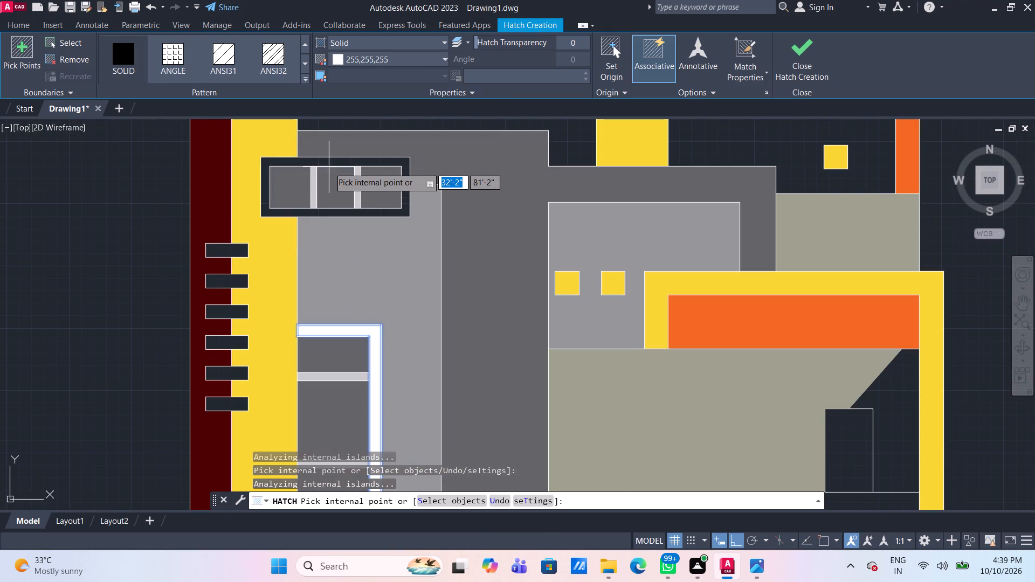
{"action": "left_click", "coordinate": [328, 160]}
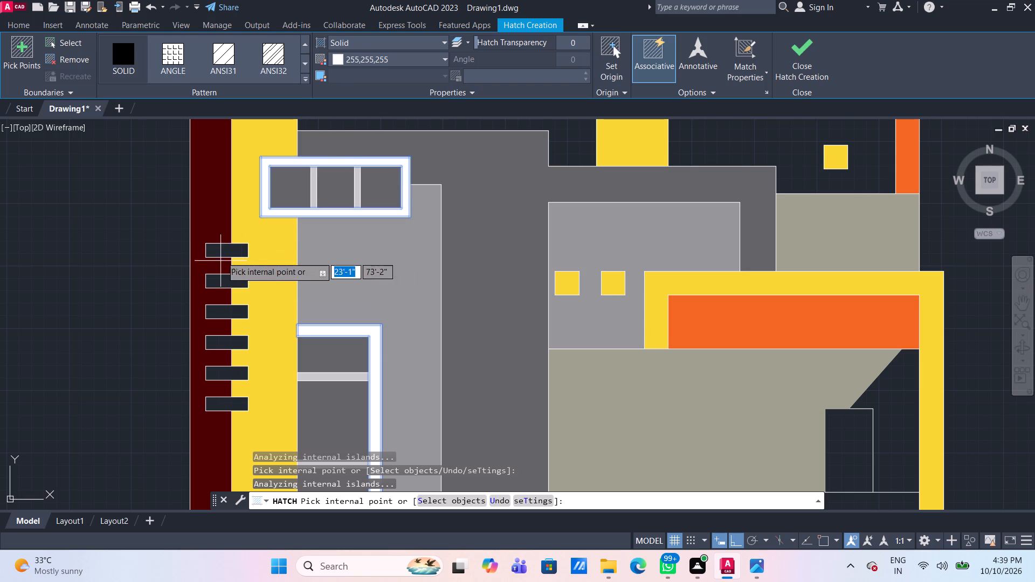
Hatch the six small horizontal bars between the dark red strip and the yellow column in solid 255,255,255.
{"action": "left_click", "coordinate": [226, 250]}
{"action": "left_click", "coordinate": [224, 276]}
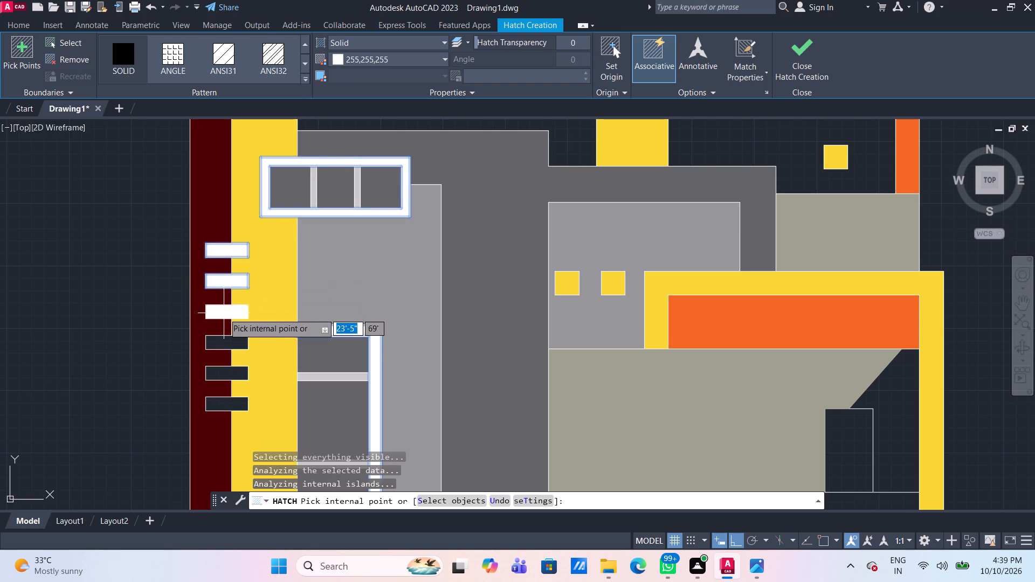
{"action": "left_click", "coordinate": [224, 313]}
{"action": "left_click", "coordinate": [227, 345]}
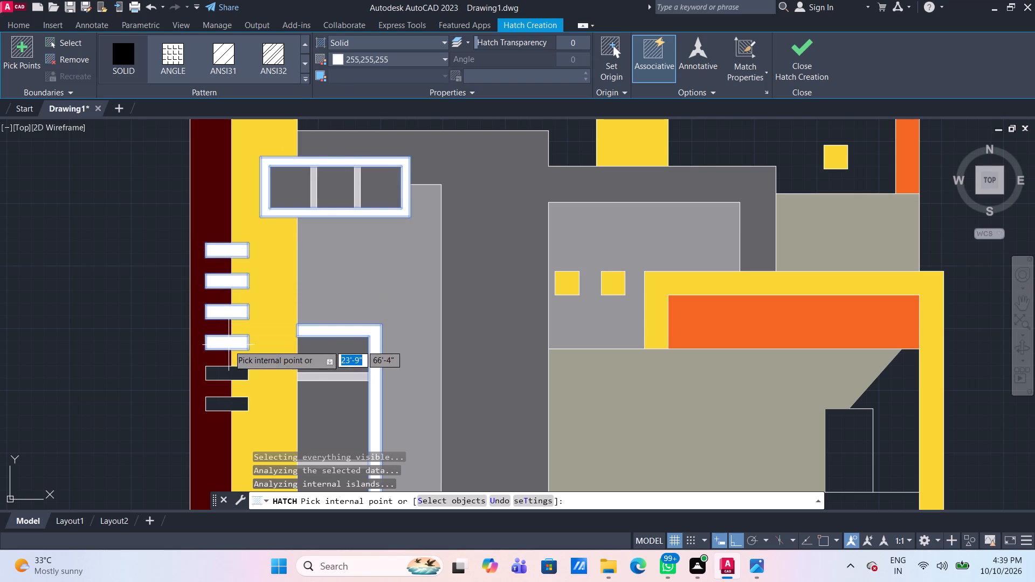
{"action": "left_click", "coordinate": [231, 374]}
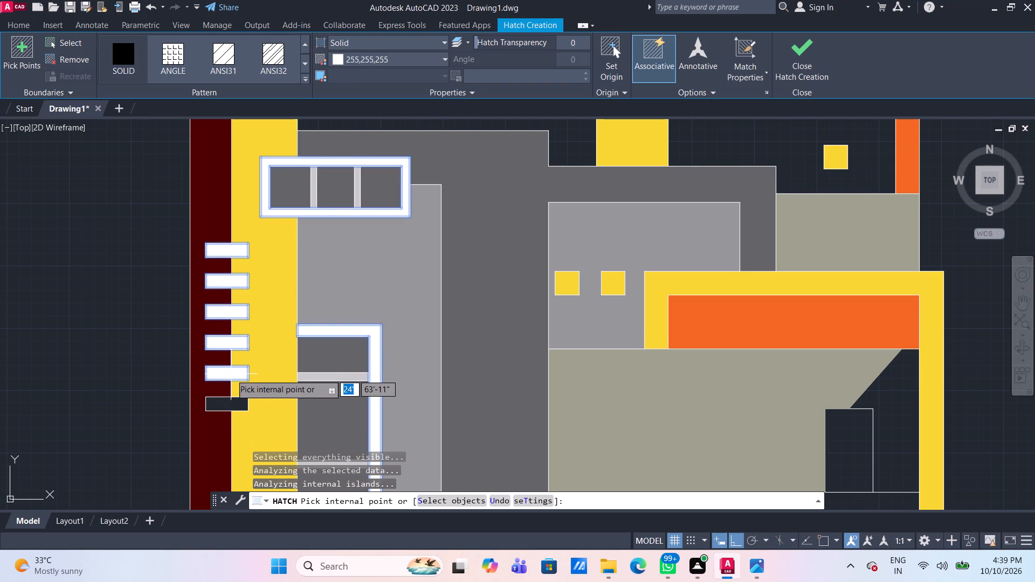
{"action": "left_click", "coordinate": [229, 403]}
Hatch the caps on top of the two yellow gate pillars in solid 255,255,255.
{"action": "scroll", "coordinate": [226, 367], "scroll_direction": "down", "scroll_amount": 4}
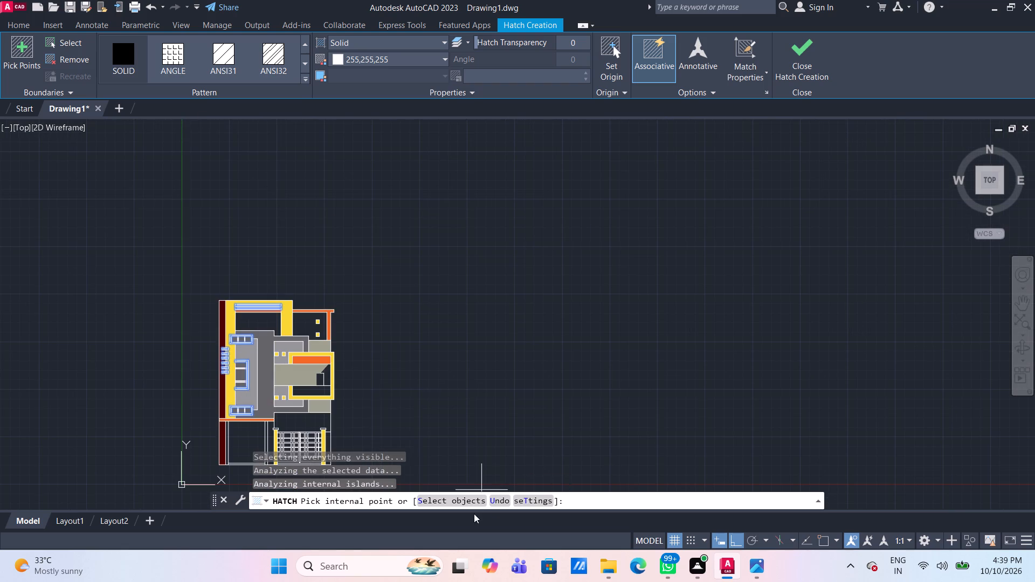
{"action": "scroll", "coordinate": [481, 413], "scroll_direction": "up", "scroll_amount": 1}
{"action": "middle_click_drag", "start_coordinate": [463, 389], "coordinate": [705, 268]}
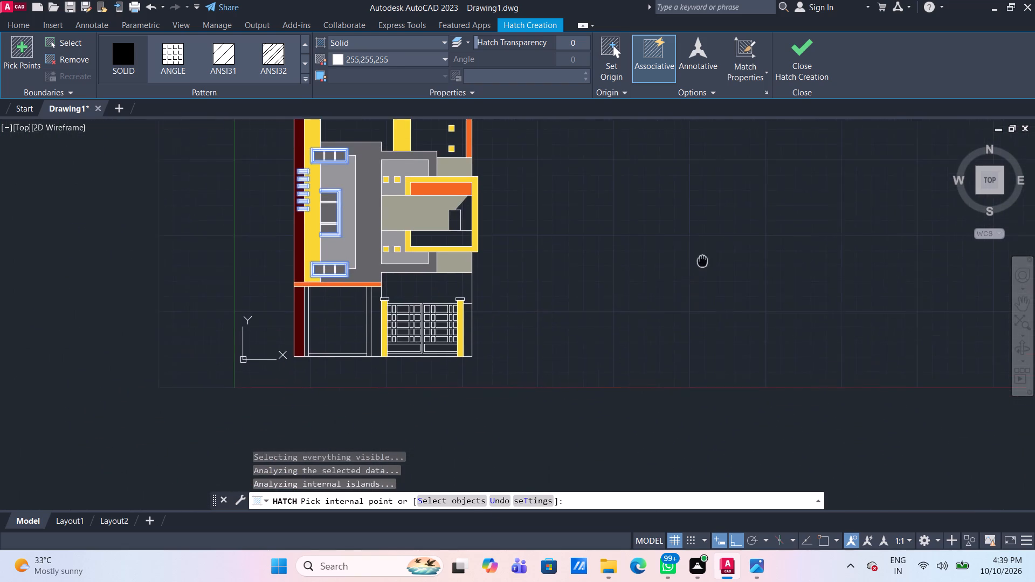
{"action": "middle_click_drag", "start_coordinate": [705, 268], "coordinate": [705, 302]}
{"action": "scroll", "coordinate": [406, 379], "scroll_direction": "up", "scroll_amount": 3}
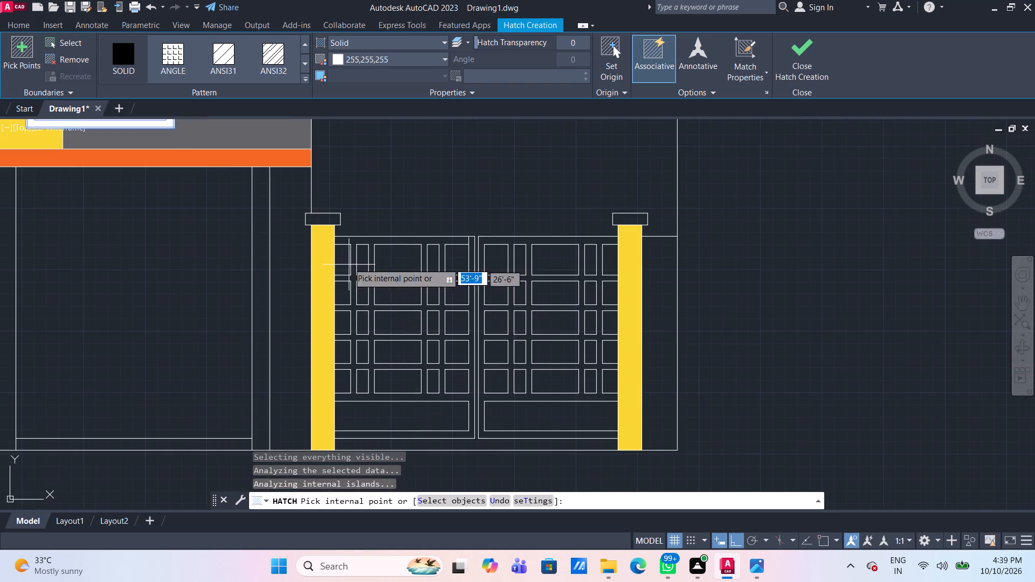
{"action": "left_click", "coordinate": [327, 220]}
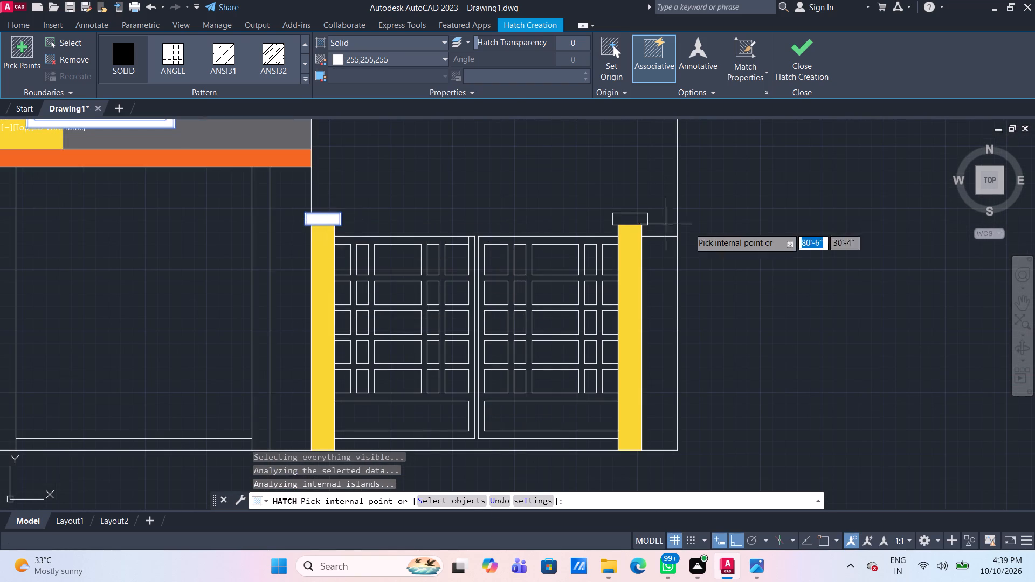
{"action": "left_click", "coordinate": [626, 219]}
{"action": "scroll", "coordinate": [550, 199], "scroll_direction": "down", "scroll_amount": 3}
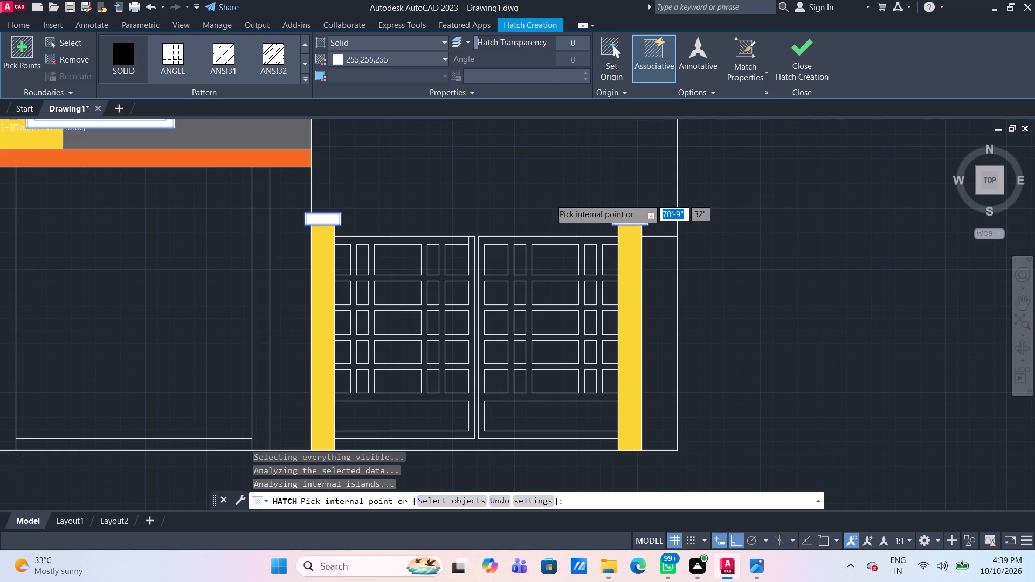
{"action": "middle_click_drag", "start_coordinate": [643, 276], "coordinate": [574, 377]}
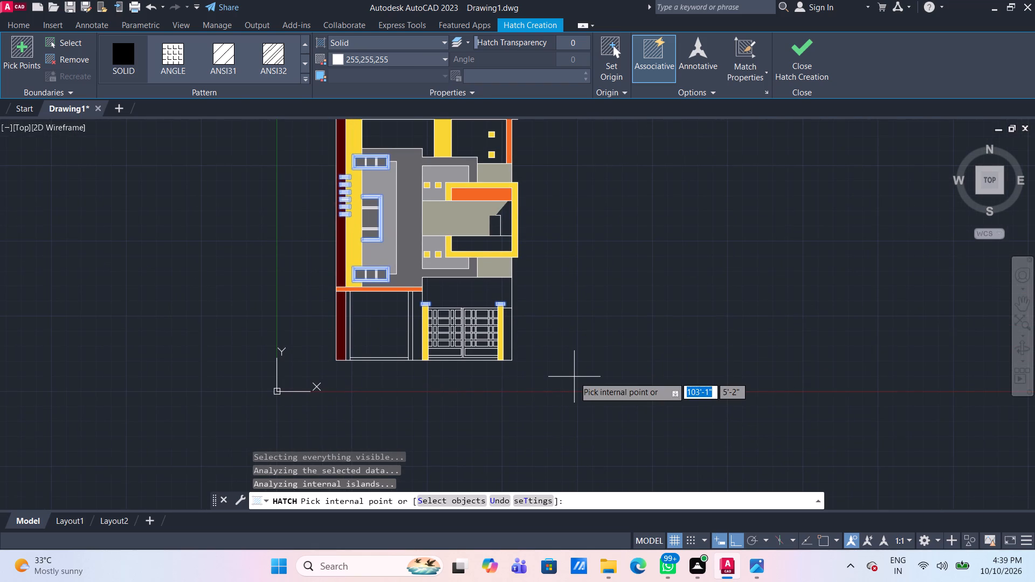
{"action": "key", "text": "space"}
Check the reference photo and trim away the white hatches above and below the thin grey bar under the yellow top beam.
{"action": "middle_click_drag", "start_coordinate": [597, 266], "coordinate": [579, 312]}
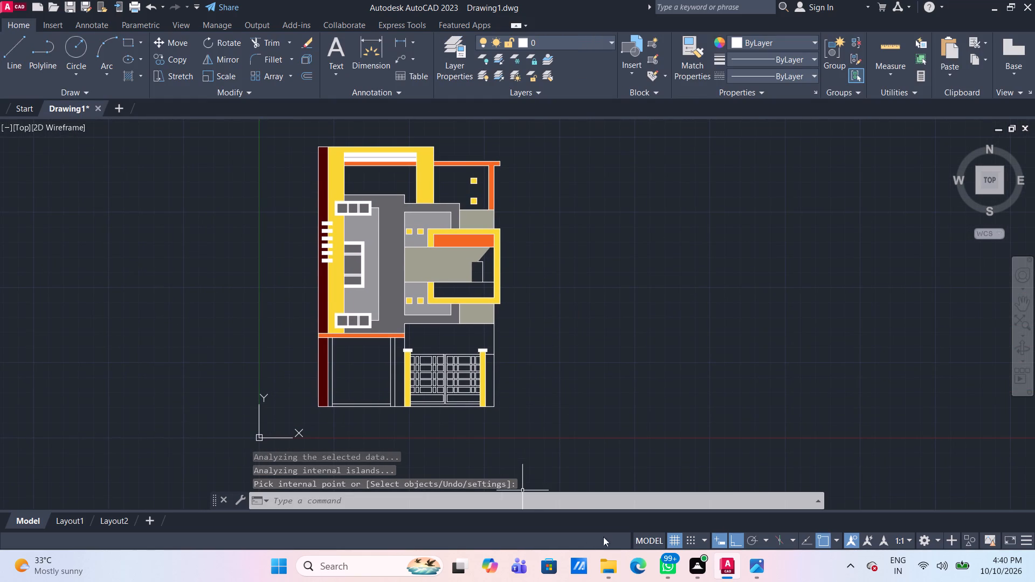
{"action": "left_click", "coordinate": [755, 570]}
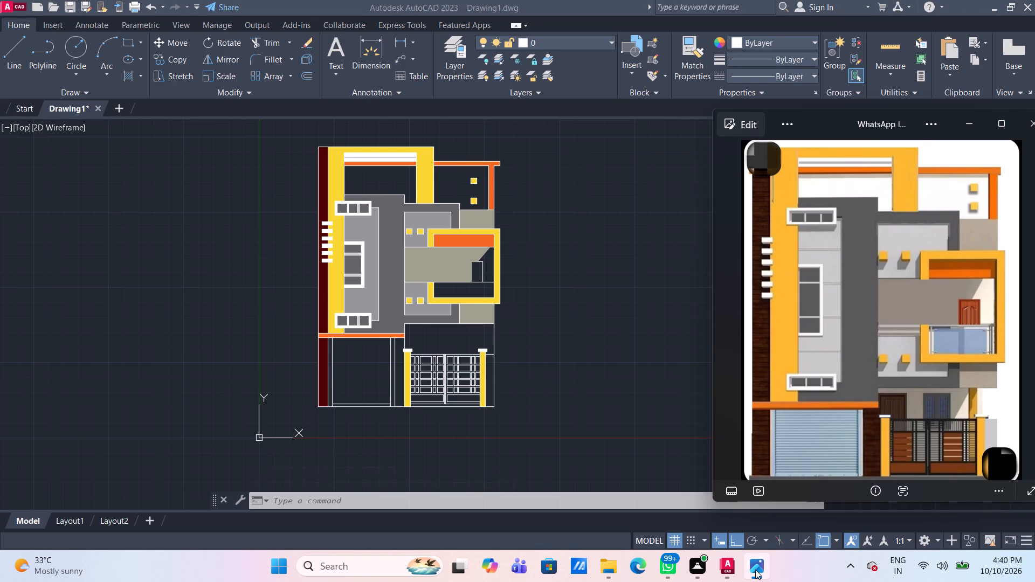
{"action": "scroll", "coordinate": [403, 148], "scroll_direction": "up", "scroll_amount": 3}
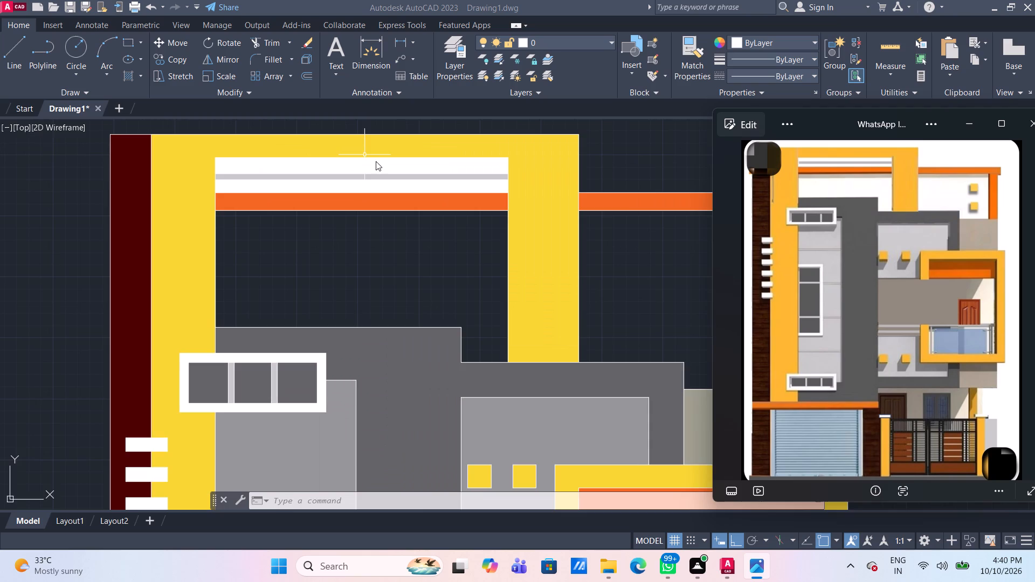
{"action": "scroll", "coordinate": [377, 162], "scroll_direction": "up", "scroll_amount": 1}
{"action": "left_click", "coordinate": [440, 173]}
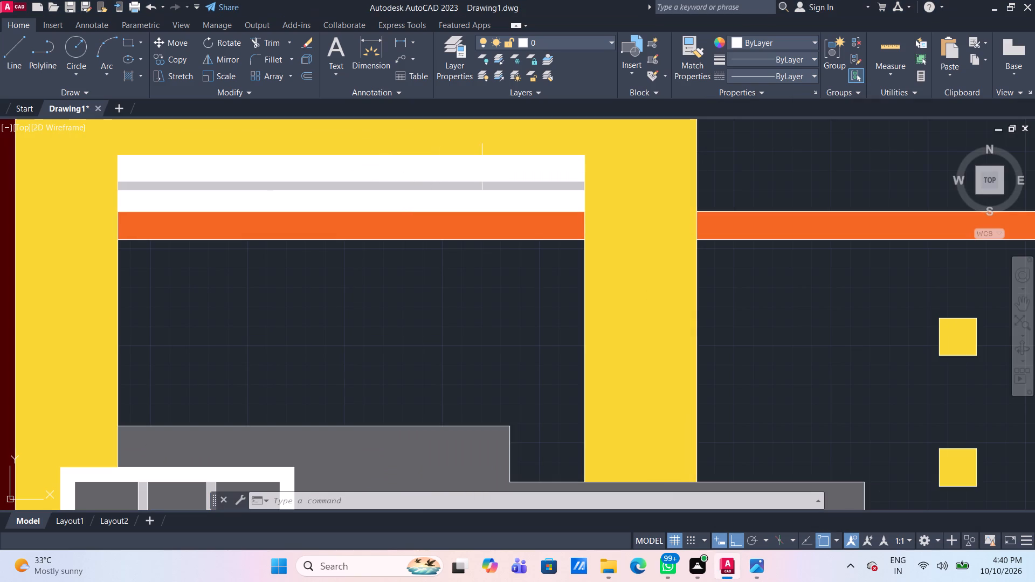
{"action": "type", "text": "tr"}
{"action": "key", "text": "space"}
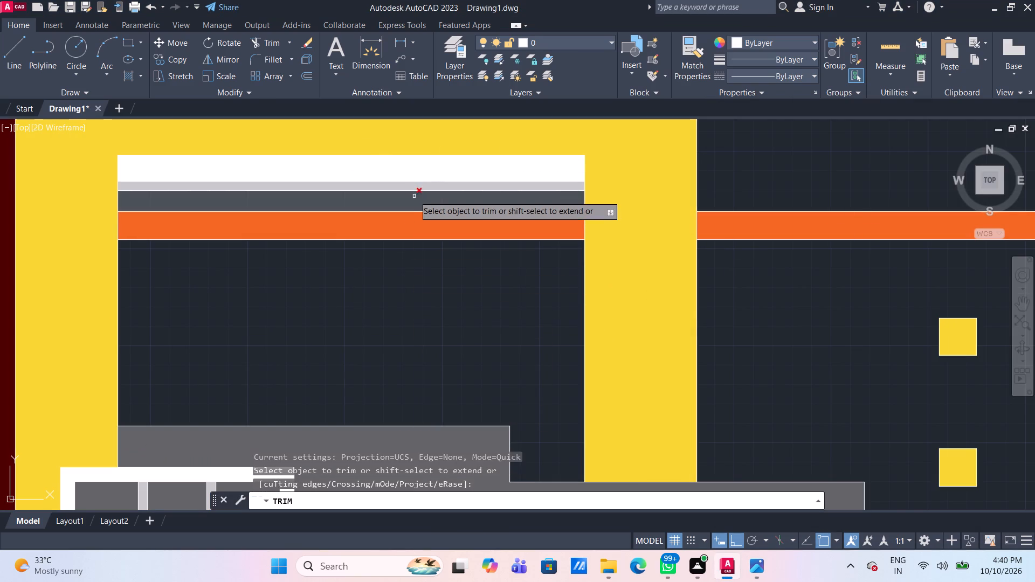
{"action": "left_click", "coordinate": [416, 200]}
{"action": "left_click", "coordinate": [422, 170]}
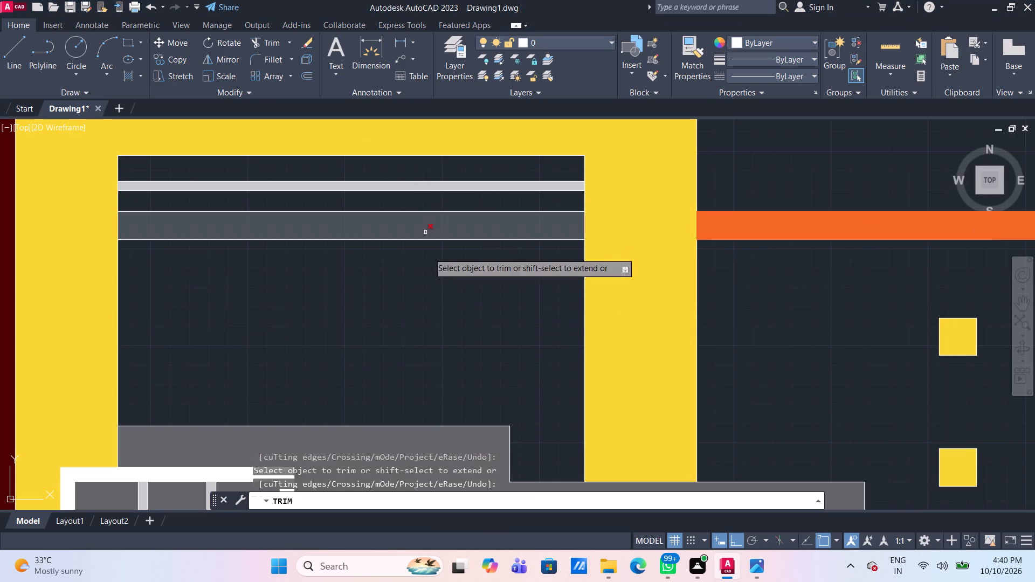
{"action": "key", "text": "Escape"}
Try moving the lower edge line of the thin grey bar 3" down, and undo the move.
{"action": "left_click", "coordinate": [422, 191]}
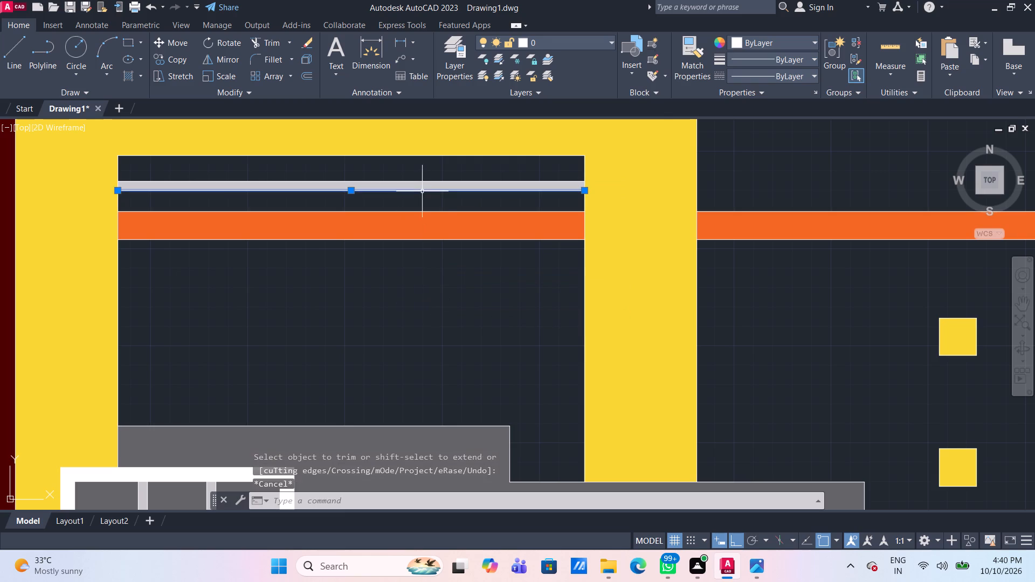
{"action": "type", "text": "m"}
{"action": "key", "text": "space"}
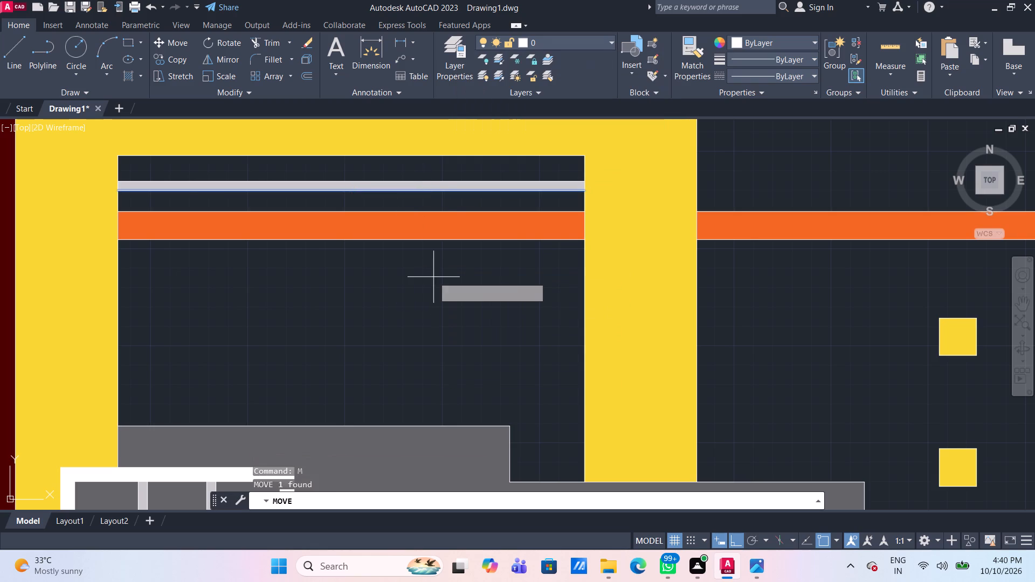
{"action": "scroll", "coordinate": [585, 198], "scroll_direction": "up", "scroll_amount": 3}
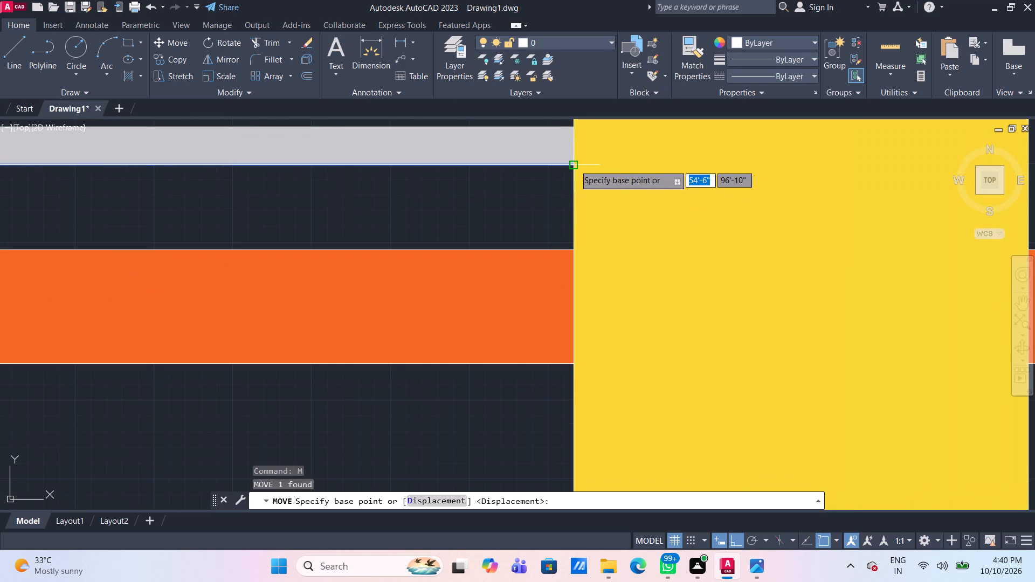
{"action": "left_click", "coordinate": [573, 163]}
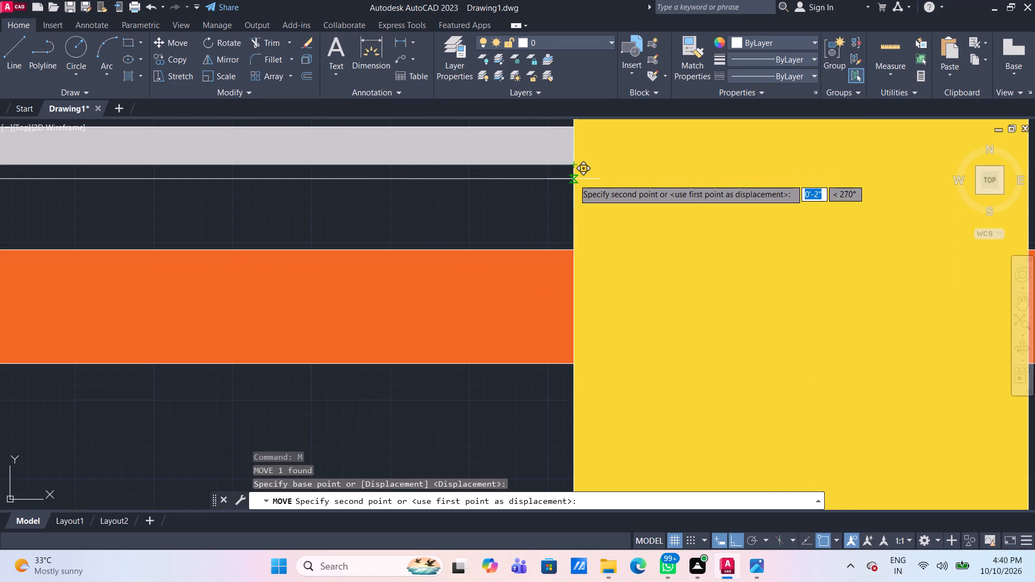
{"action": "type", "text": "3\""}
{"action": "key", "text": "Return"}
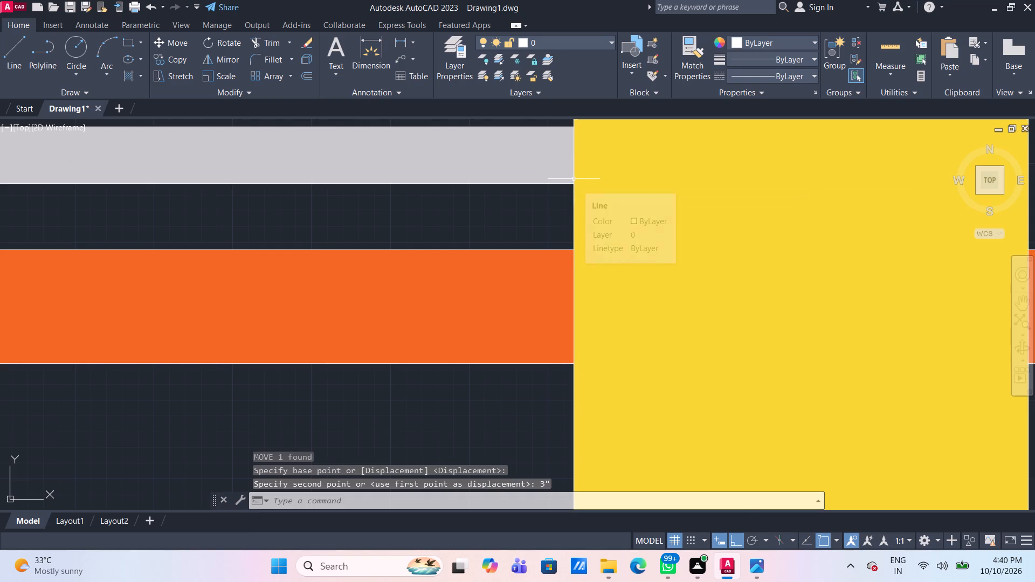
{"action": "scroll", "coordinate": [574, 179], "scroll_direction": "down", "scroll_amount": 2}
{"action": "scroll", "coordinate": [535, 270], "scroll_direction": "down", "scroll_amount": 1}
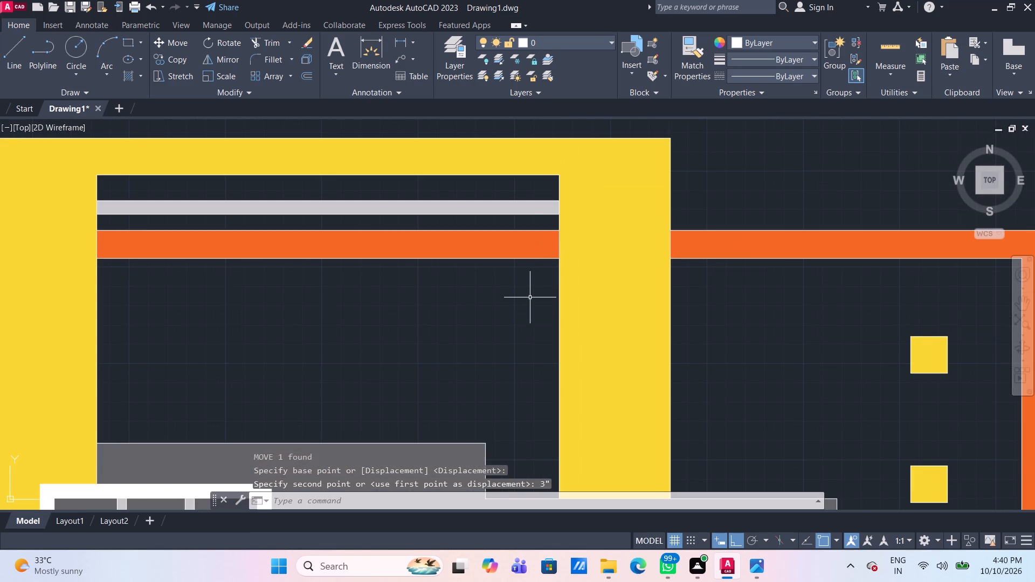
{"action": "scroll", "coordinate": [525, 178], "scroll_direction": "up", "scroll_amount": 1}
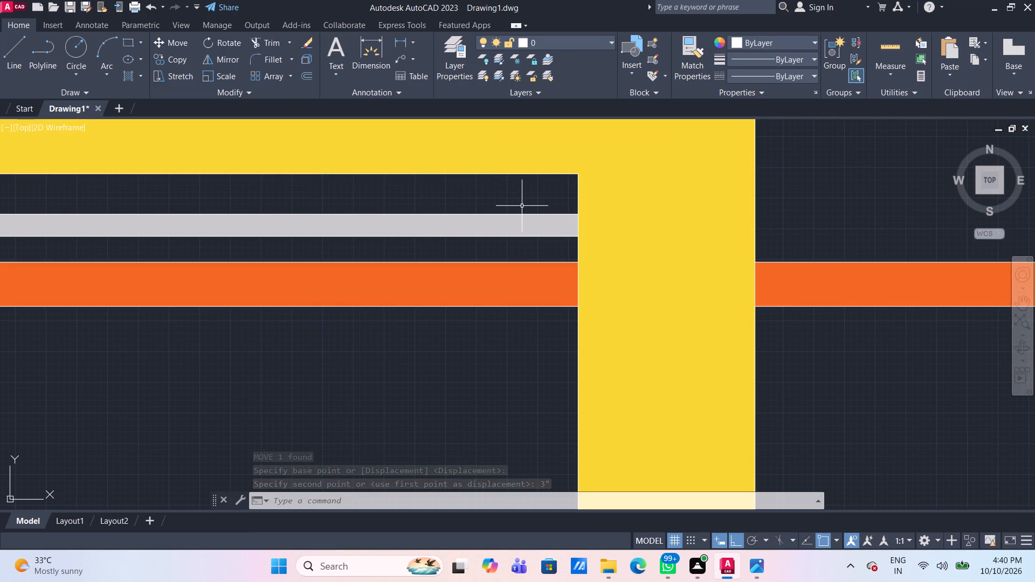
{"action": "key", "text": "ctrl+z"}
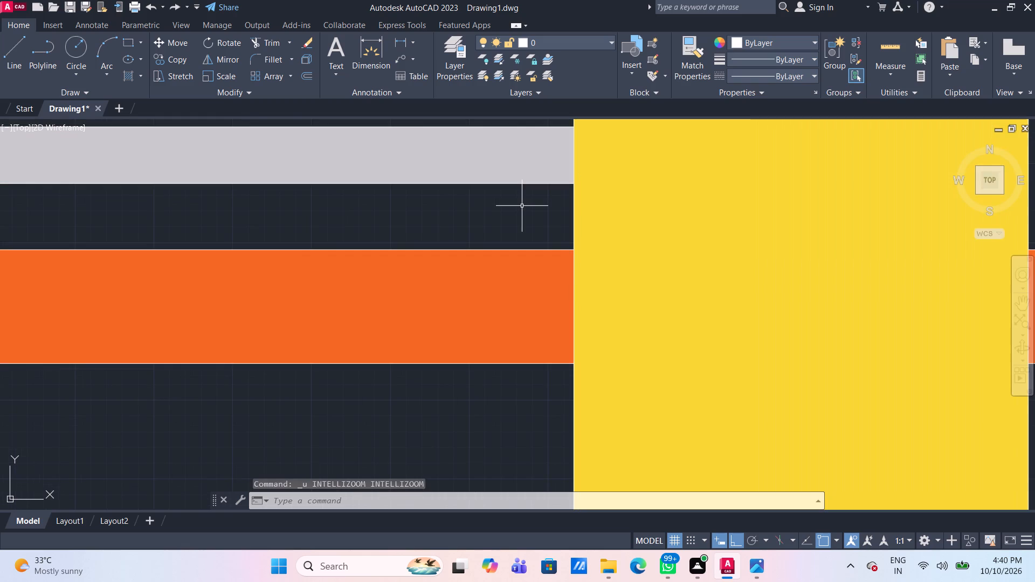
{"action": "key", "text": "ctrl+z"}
Move the lower edge line of the thin grey bar under the yellow top beam 1" down.
{"action": "scroll", "coordinate": [579, 171], "scroll_direction": "up", "scroll_amount": 2}
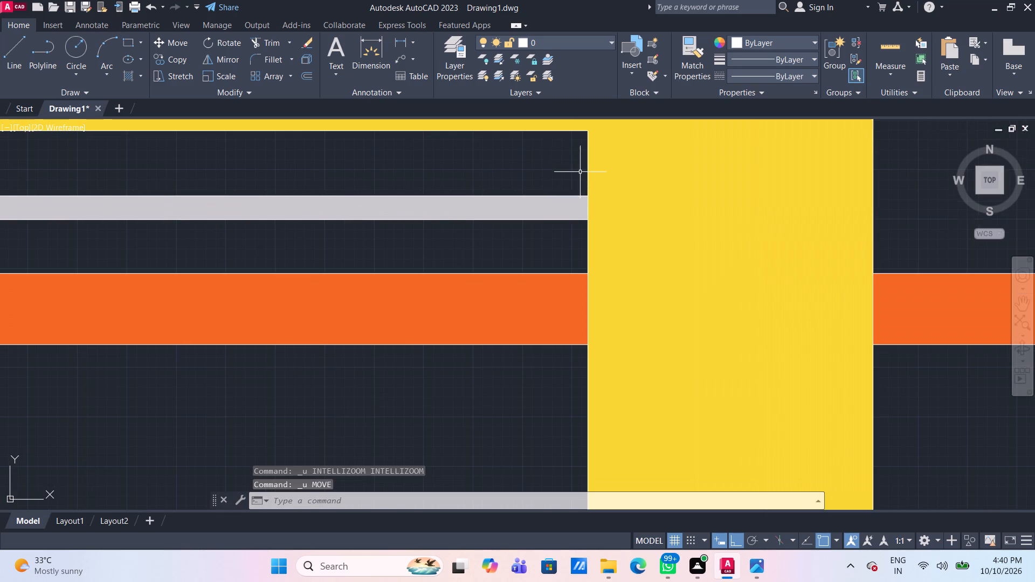
{"action": "left_click", "coordinate": [561, 219]}
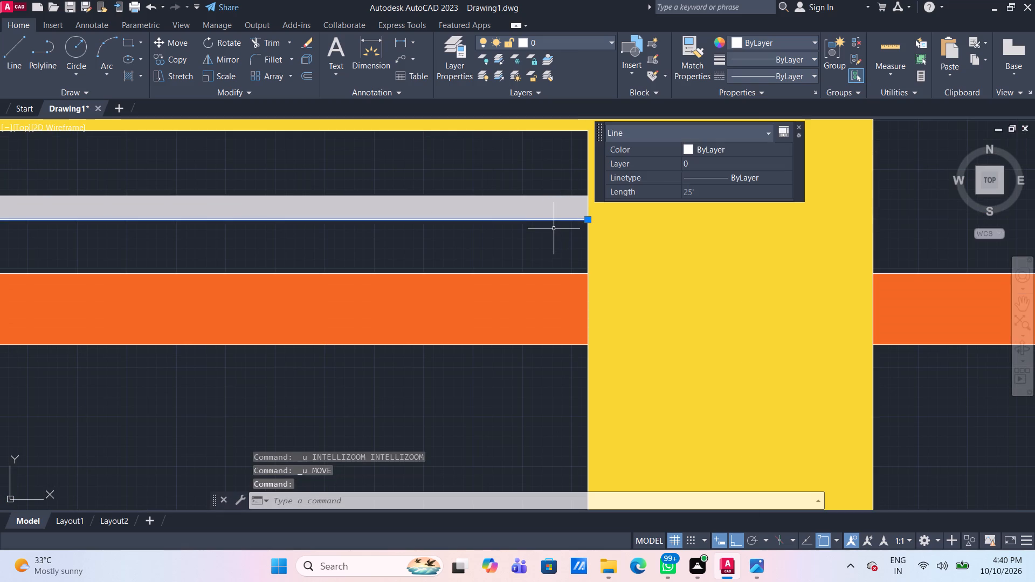
{"action": "key", "text": "m"}
{"action": "key", "text": "Return"}
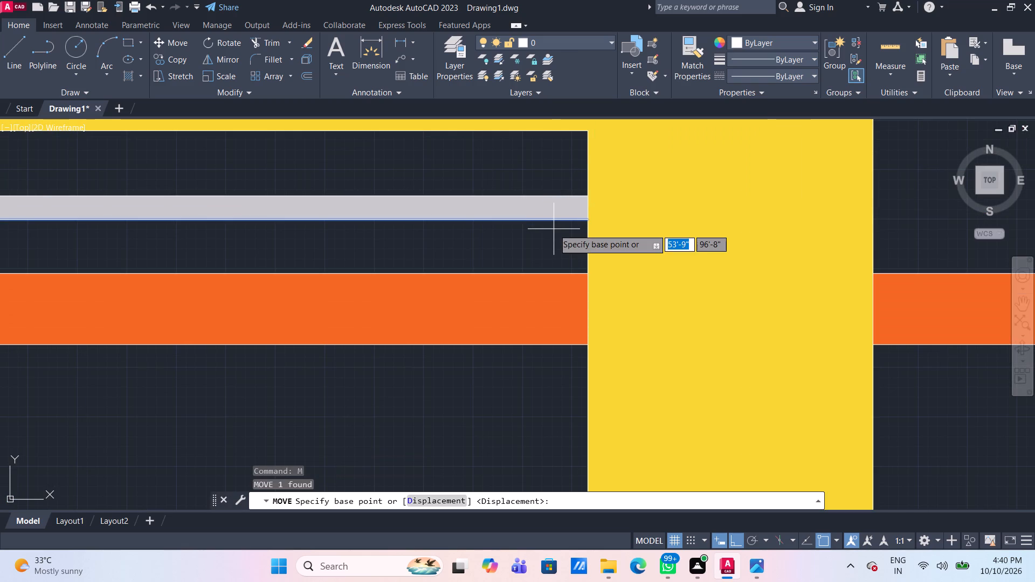
{"action": "left_click", "coordinate": [588, 222]}
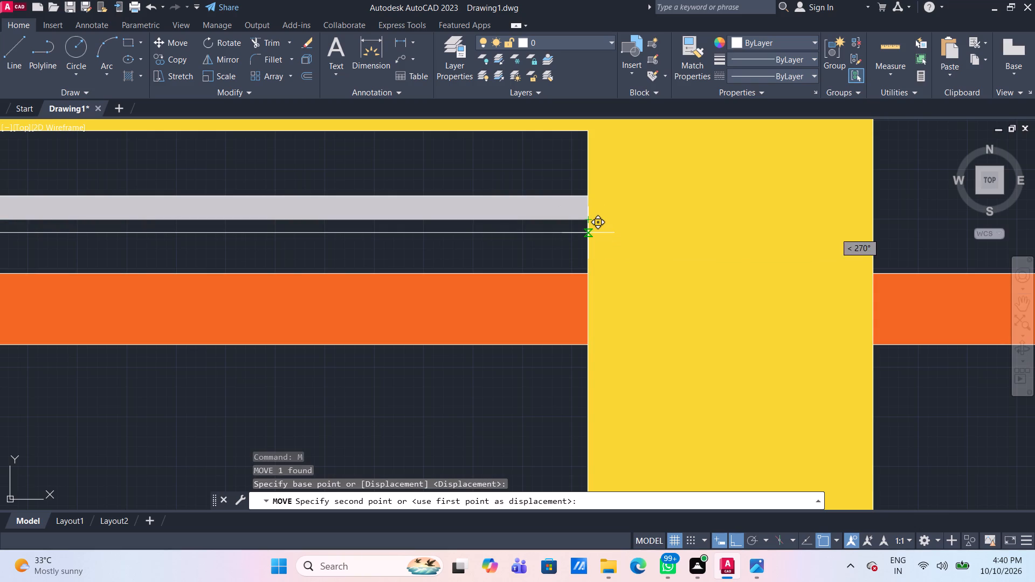
{"action": "type", "text": "1\""}
{"action": "key", "text": "Return"}
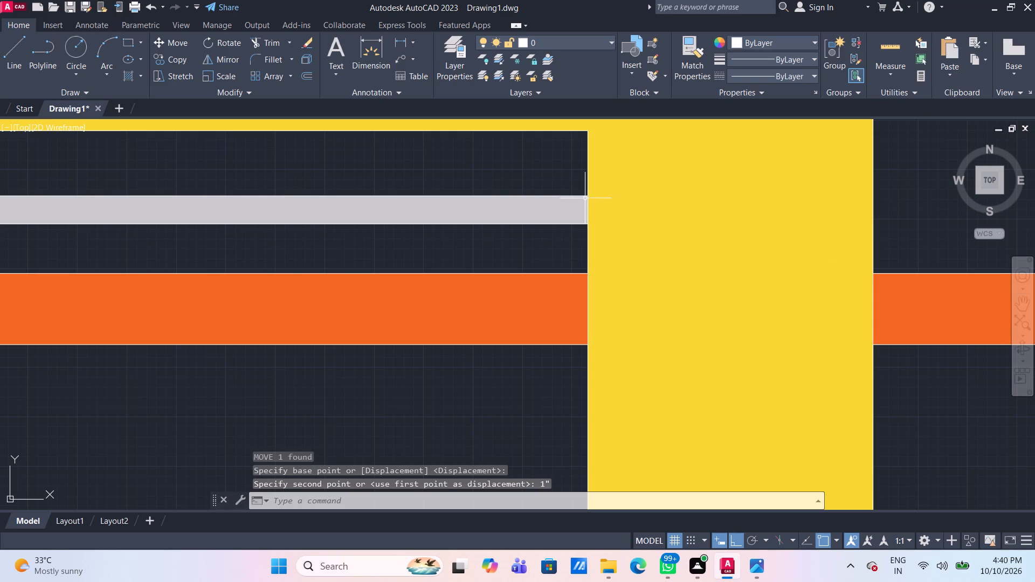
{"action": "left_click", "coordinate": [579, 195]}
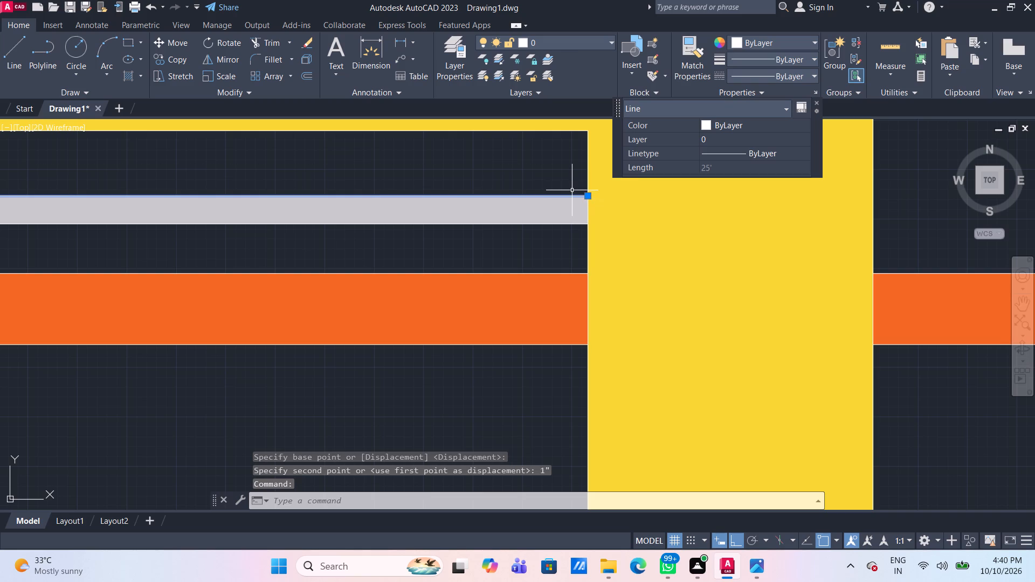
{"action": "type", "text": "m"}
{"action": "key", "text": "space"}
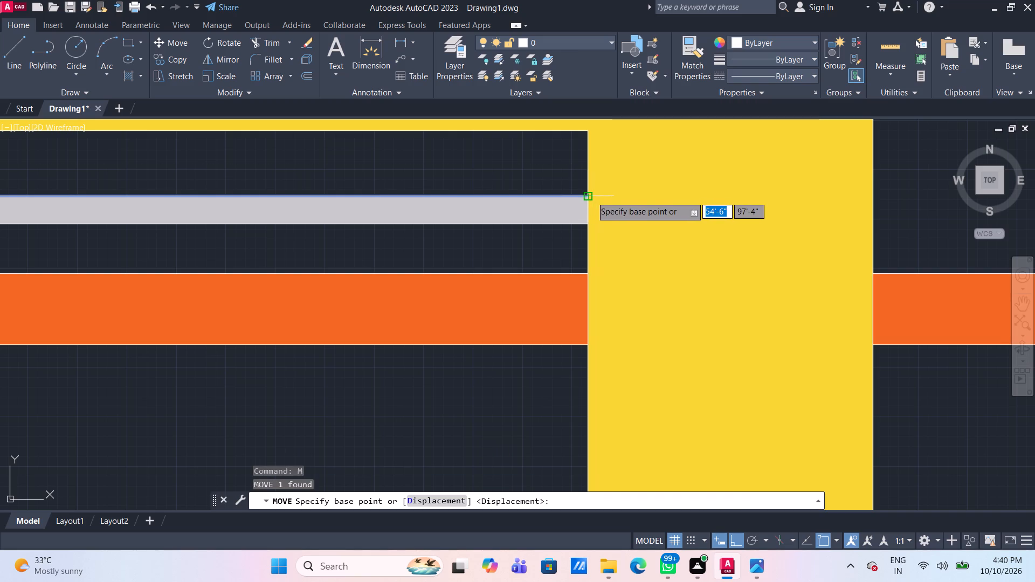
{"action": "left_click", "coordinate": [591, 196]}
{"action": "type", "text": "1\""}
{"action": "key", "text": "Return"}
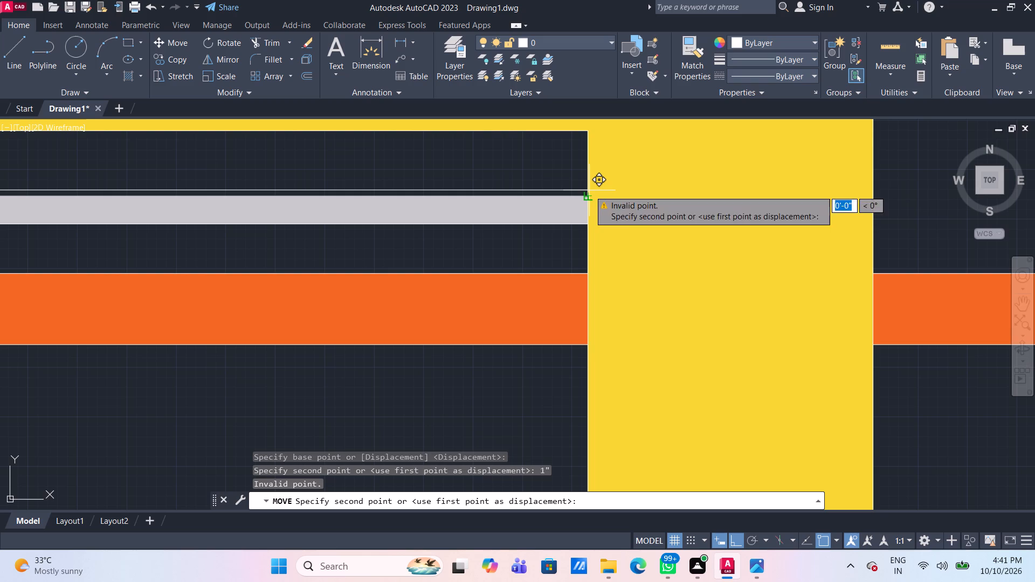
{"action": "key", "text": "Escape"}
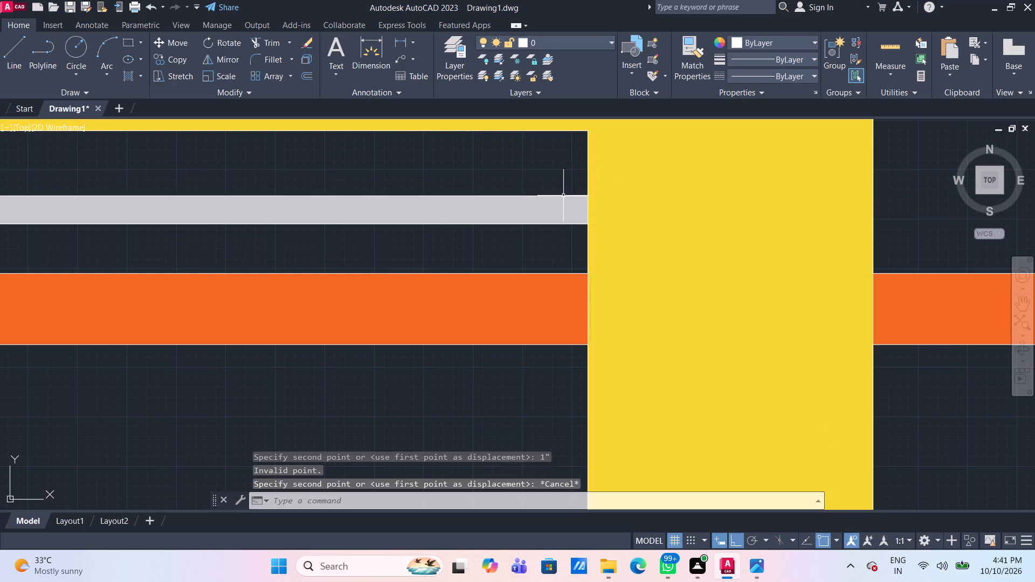
Move the upper edge line of the thin grey bar under the yellow top beam 1" up.
{"action": "left_click", "coordinate": [563, 196]}
{"action": "type", "text": "m"}
{"action": "key", "text": "space"}
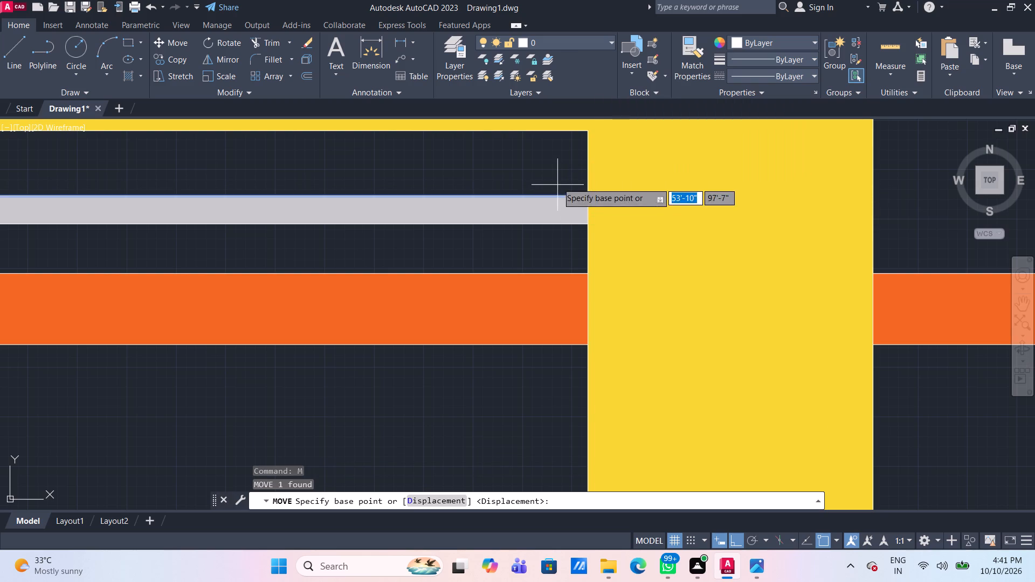
{"action": "left_click", "coordinate": [586, 196]}
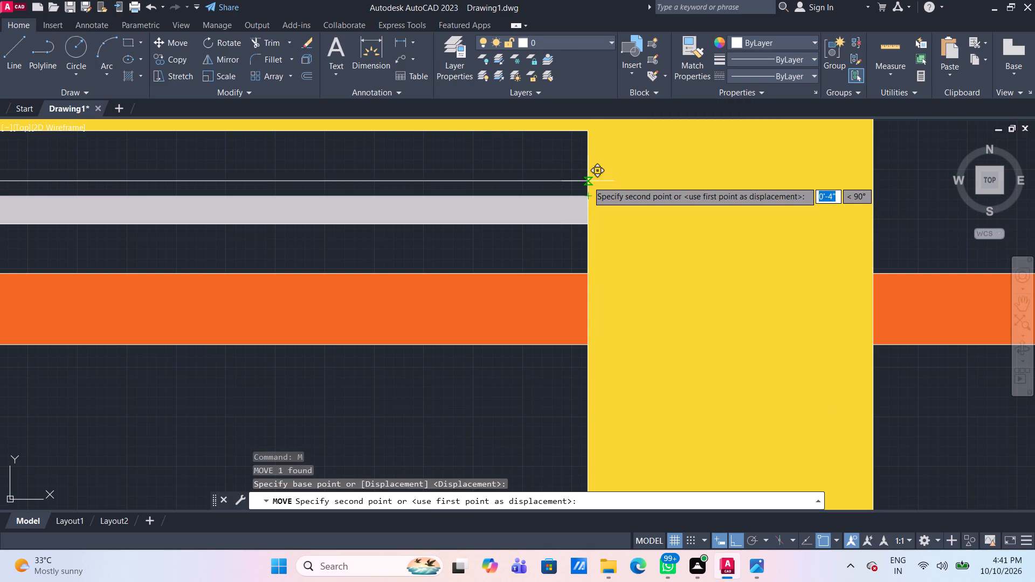
{"action": "type", "text": "1\""}
{"action": "key", "text": "Return"}
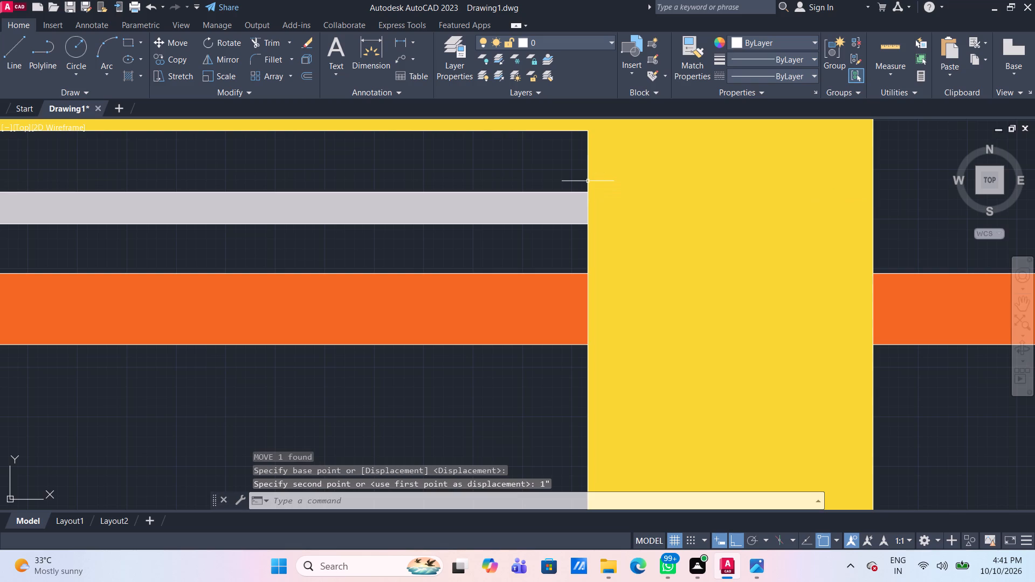
{"action": "scroll", "coordinate": [588, 181], "scroll_direction": "down", "scroll_amount": 2}
{"action": "left_click", "coordinate": [522, 342]}
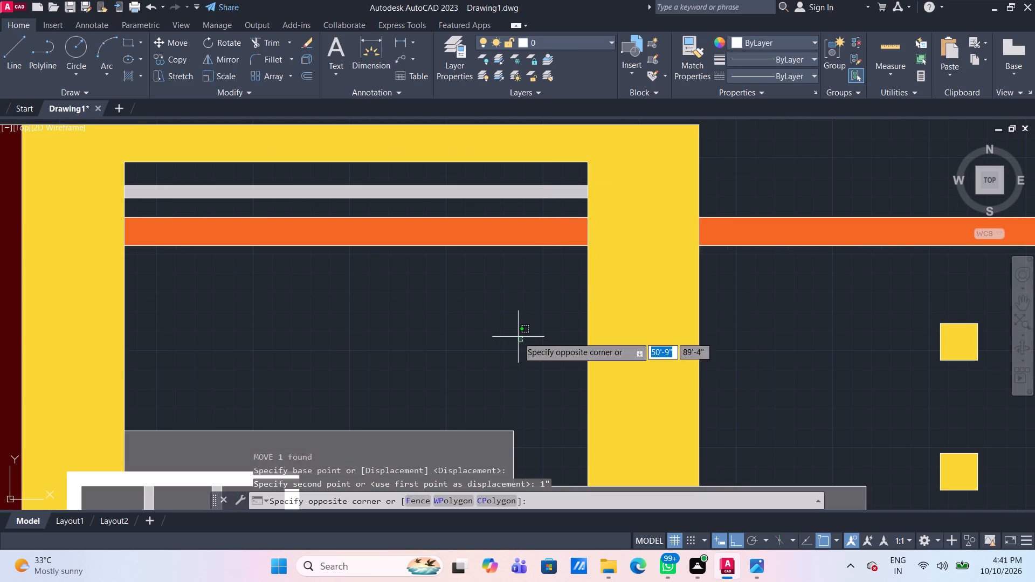
{"action": "left_click", "coordinate": [467, 328]}
{"action": "key", "text": "Escape"}
Bring up the reference photo in Photos to compare it with the upper part of the elevation.
{"action": "scroll", "coordinate": [467, 324], "scroll_direction": "down", "scroll_amount": 2}
{"action": "middle_click_drag", "start_coordinate": [590, 320], "coordinate": [598, 207]}
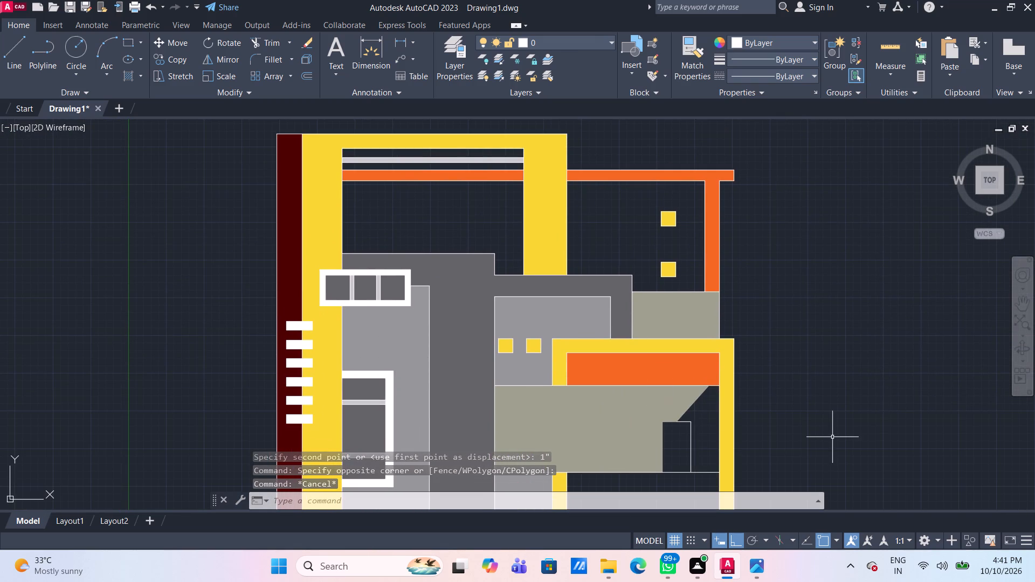
{"action": "left_click", "coordinate": [754, 572]}
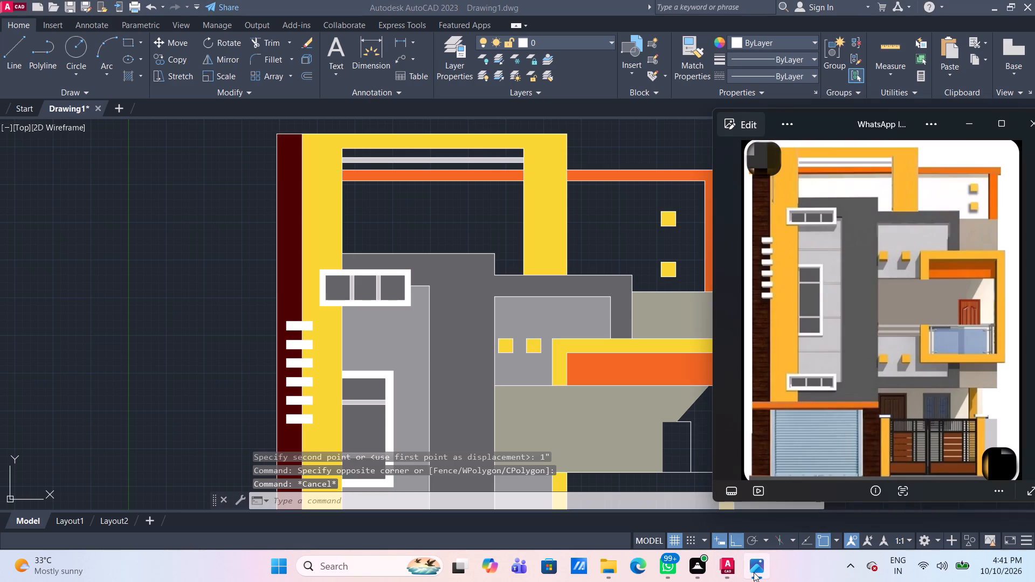
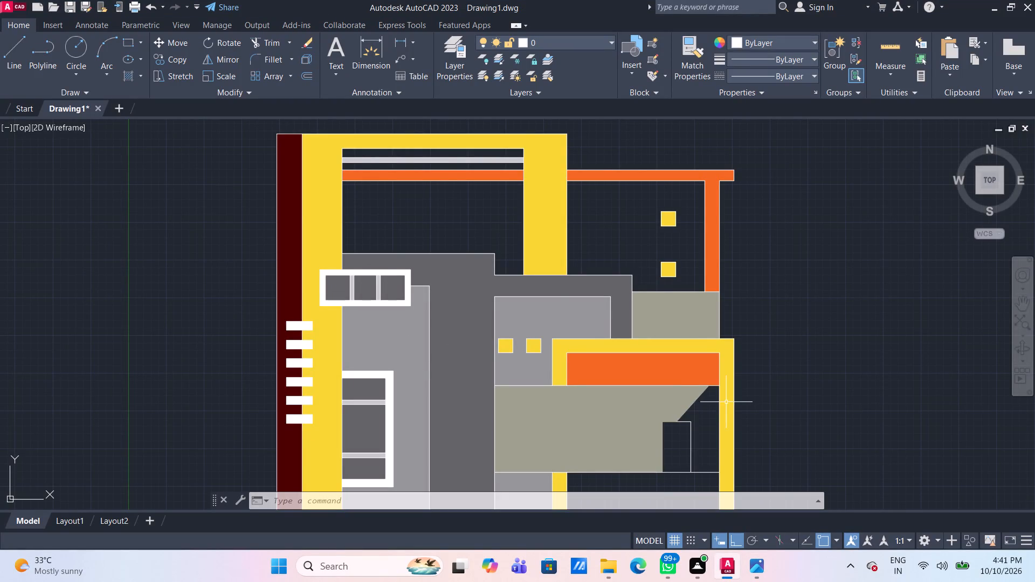
Hatch the opening below the orange beam, both strips beside the thin grey bar, and the wall around the upper yellow squares solid white (255,255,255).
{"action": "left_click", "coordinate": [132, 77]}
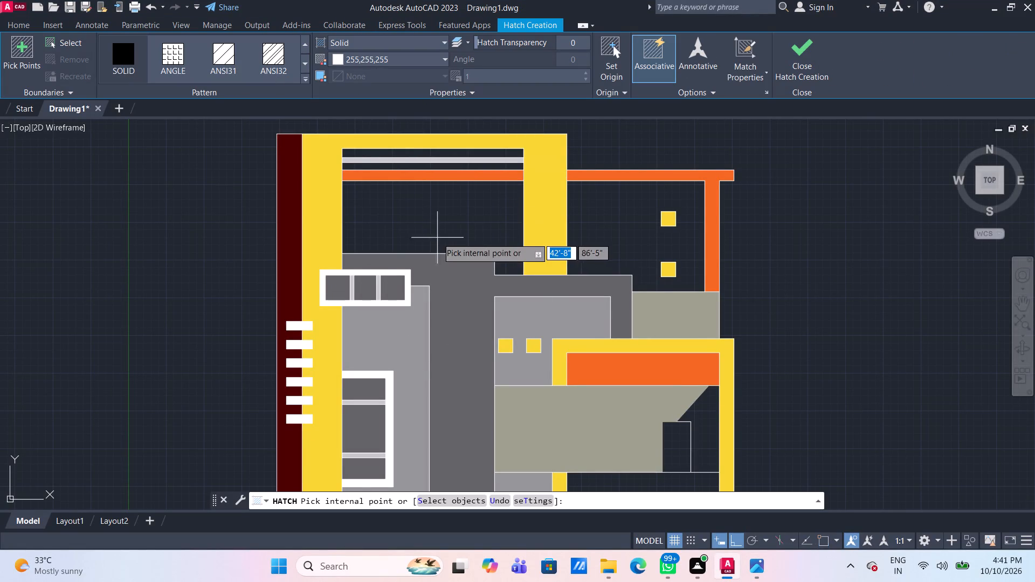
{"action": "left_click", "coordinate": [442, 225]}
{"action": "scroll", "coordinate": [458, 173], "scroll_direction": "up", "scroll_amount": 1}
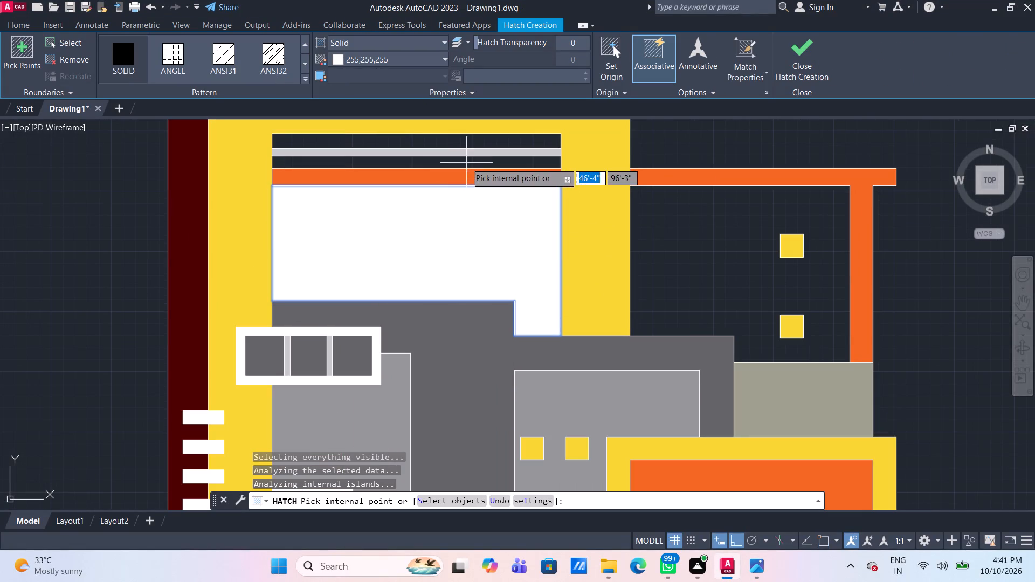
{"action": "left_click", "coordinate": [466, 163]}
{"action": "left_click", "coordinate": [469, 143]}
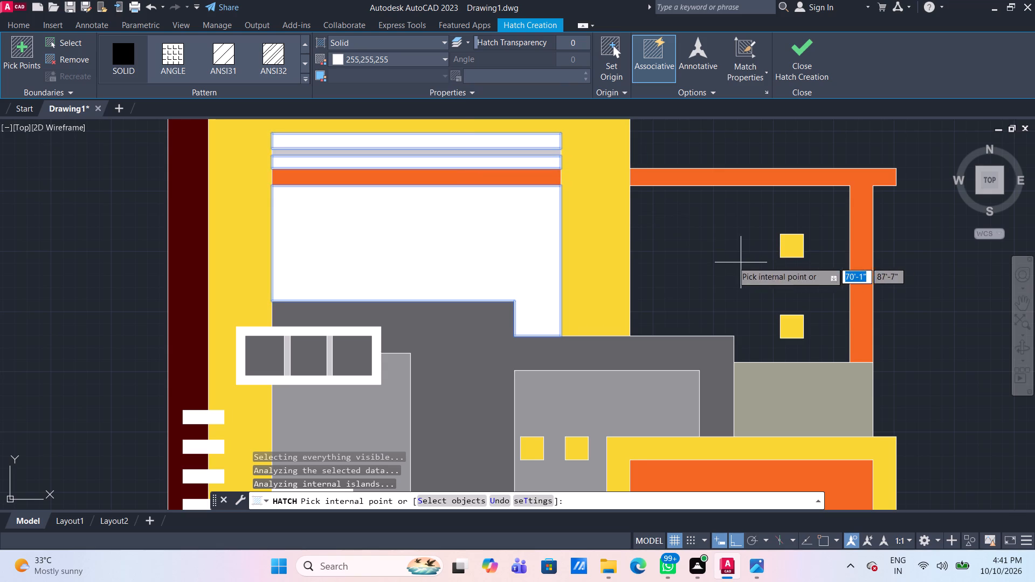
{"action": "left_click", "coordinate": [722, 259]}
{"action": "scroll", "coordinate": [722, 259], "scroll_direction": "down", "scroll_amount": 2}
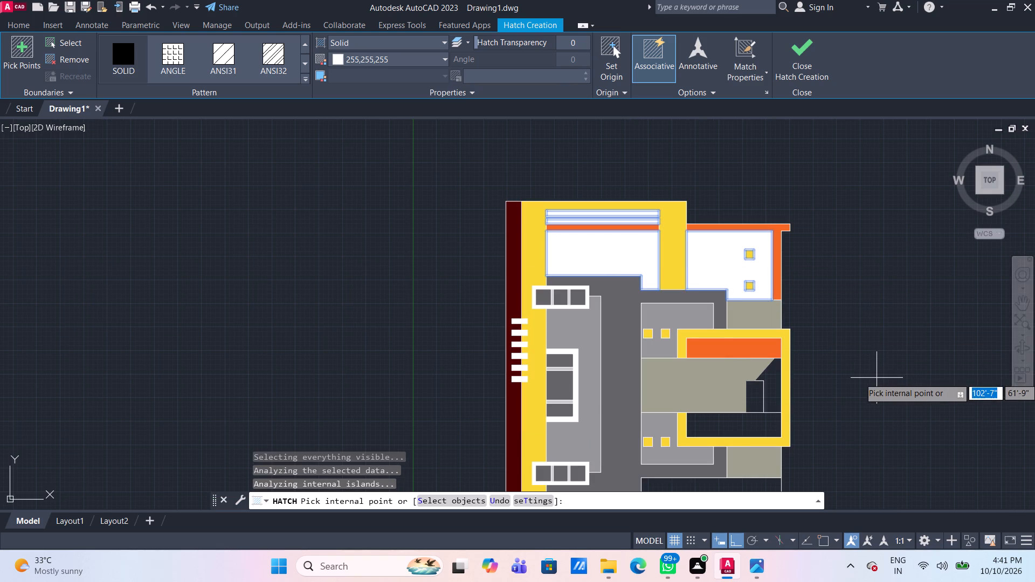
{"action": "scroll", "coordinate": [877, 378], "scroll_direction": "down", "scroll_amount": 1}
{"action": "middle_click_drag", "start_coordinate": [862, 427], "coordinate": [760, 355]}
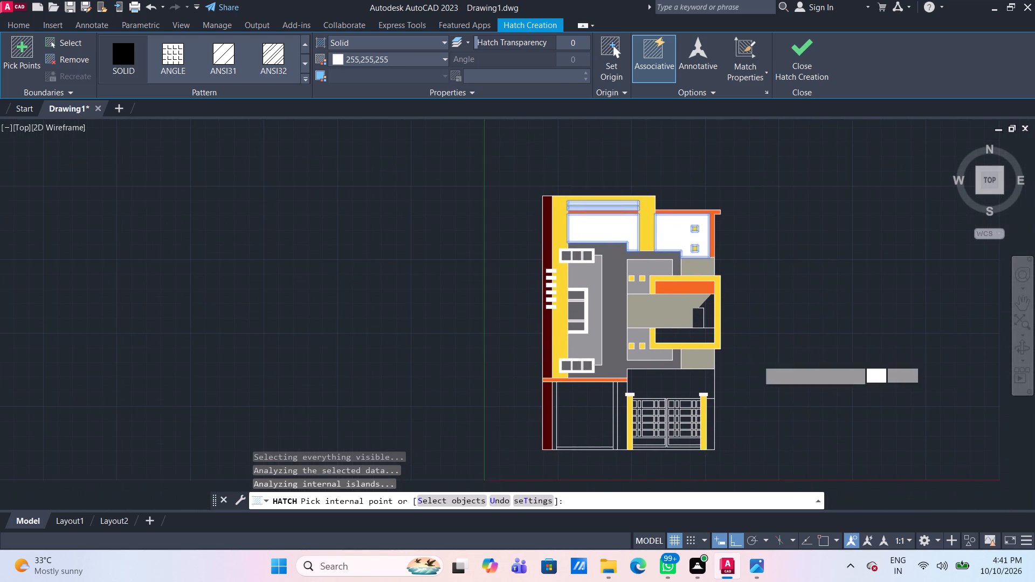
{"action": "scroll", "coordinate": [697, 289], "scroll_direction": "up", "scroll_amount": 2}
{"action": "scroll", "coordinate": [819, 338], "scroll_direction": "down", "scroll_amount": 2}
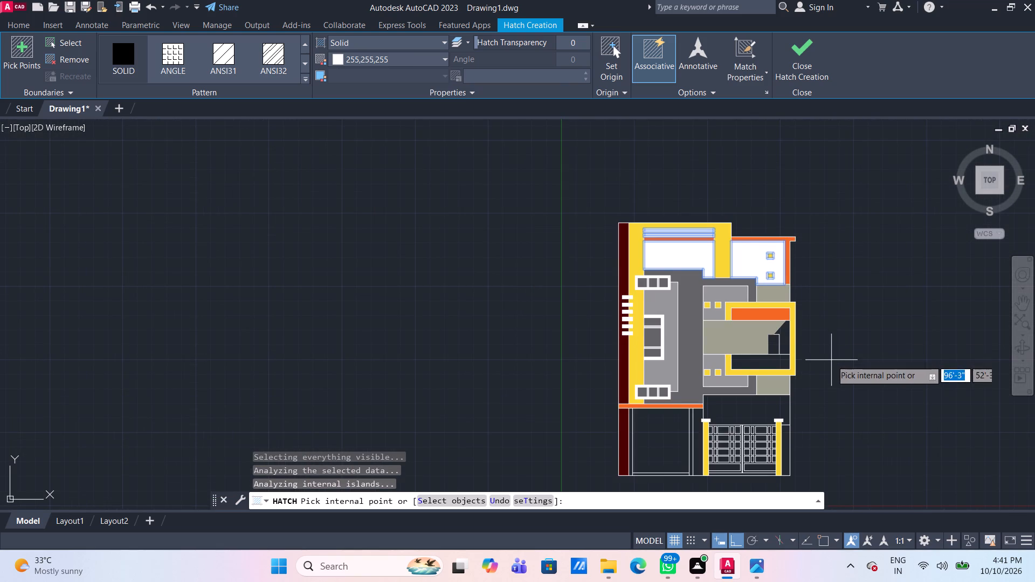
{"action": "middle_click_drag", "start_coordinate": [824, 361], "coordinate": [747, 331]}
{"action": "key", "text": "space"}
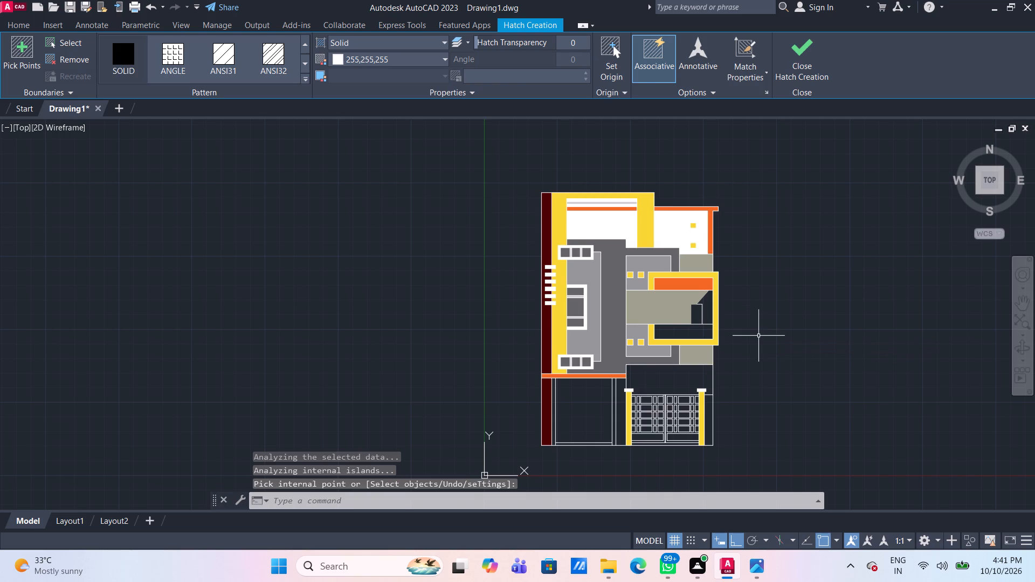
Bring up the reference photo in Photos to compare it with the balcony and gate areas of the elevation.
{"action": "scroll", "coordinate": [670, 315], "scroll_direction": "up", "scroll_amount": 1}
{"action": "scroll", "coordinate": [760, 335], "scroll_direction": "up", "scroll_amount": 1}
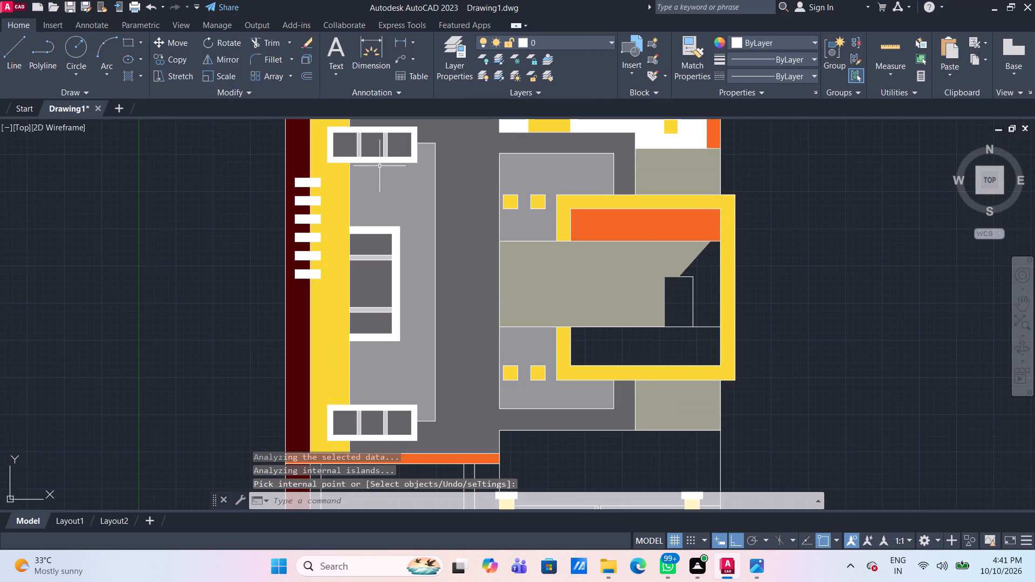
{"action": "scroll", "coordinate": [274, 202], "scroll_direction": "down", "scroll_amount": 4}
{"action": "scroll", "coordinate": [375, 332], "scroll_direction": "up", "scroll_amount": 2}
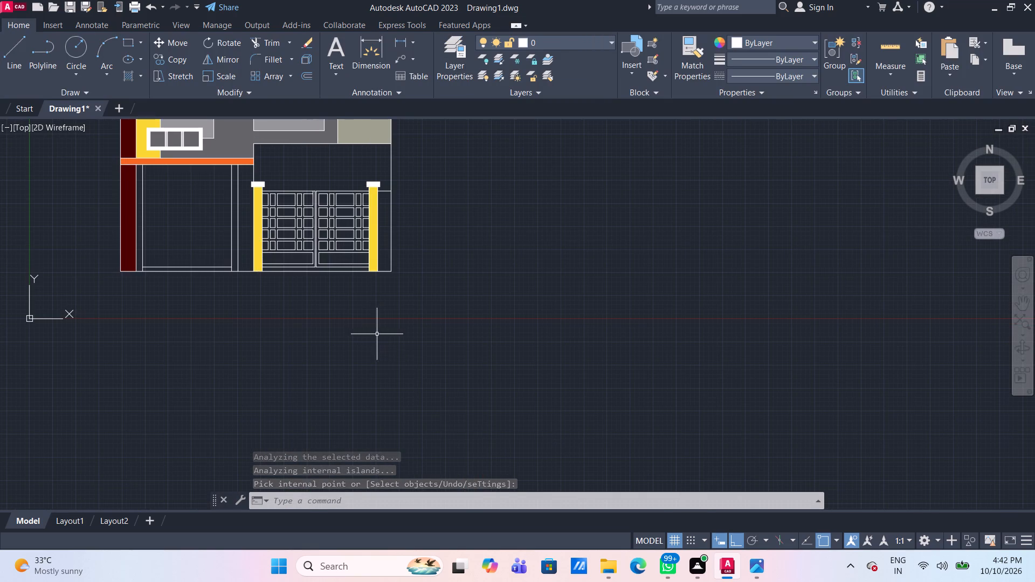
{"action": "left_click", "coordinate": [754, 576]}
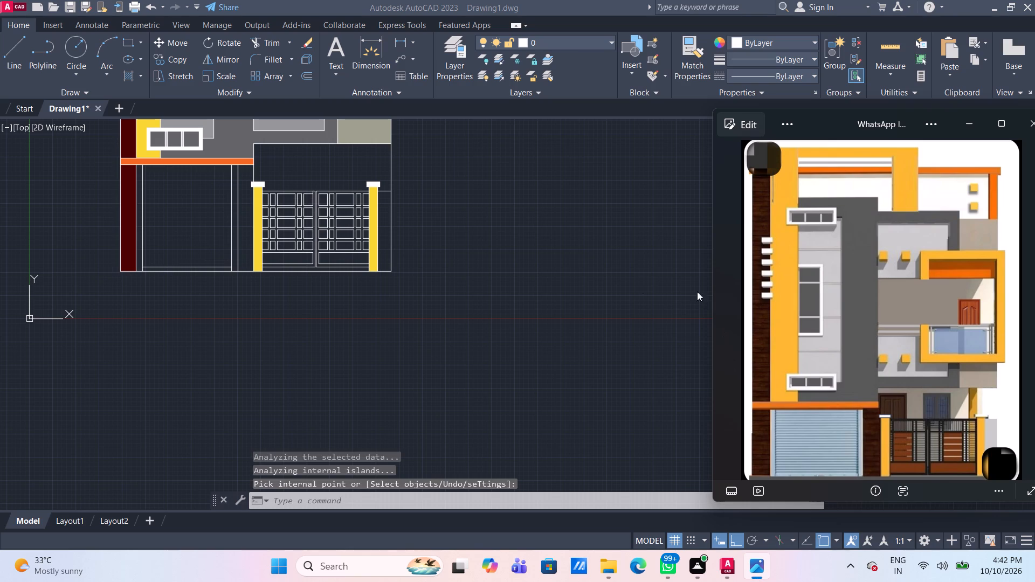
Fill the wall beside the balcony door and the narrow strip beside the outer gate pillar with solid hatch in colour 199,200,202.
{"action": "middle_click_drag", "start_coordinate": [522, 231], "coordinate": [529, 350]}
{"action": "middle_click_drag", "start_coordinate": [482, 220], "coordinate": [489, 234]}
{"action": "scroll", "coordinate": [487, 228], "scroll_direction": "down", "scroll_amount": 1}
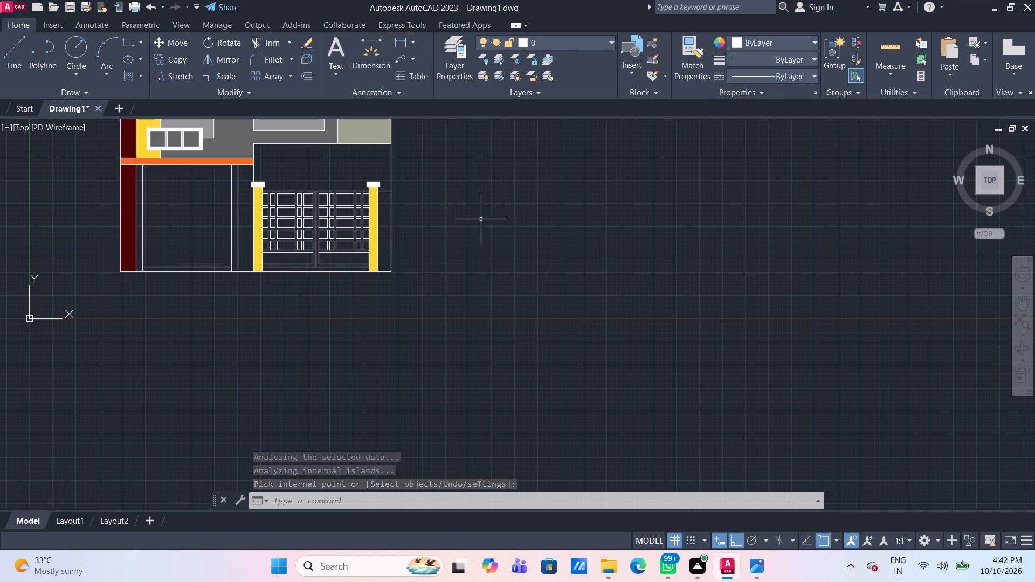
{"action": "middle_click_drag", "start_coordinate": [489, 234], "coordinate": [550, 448]}
{"action": "scroll", "coordinate": [534, 378], "scroll_direction": "up", "scroll_amount": 1}
{"action": "middle_click_drag", "start_coordinate": [534, 377], "coordinate": [539, 368]}
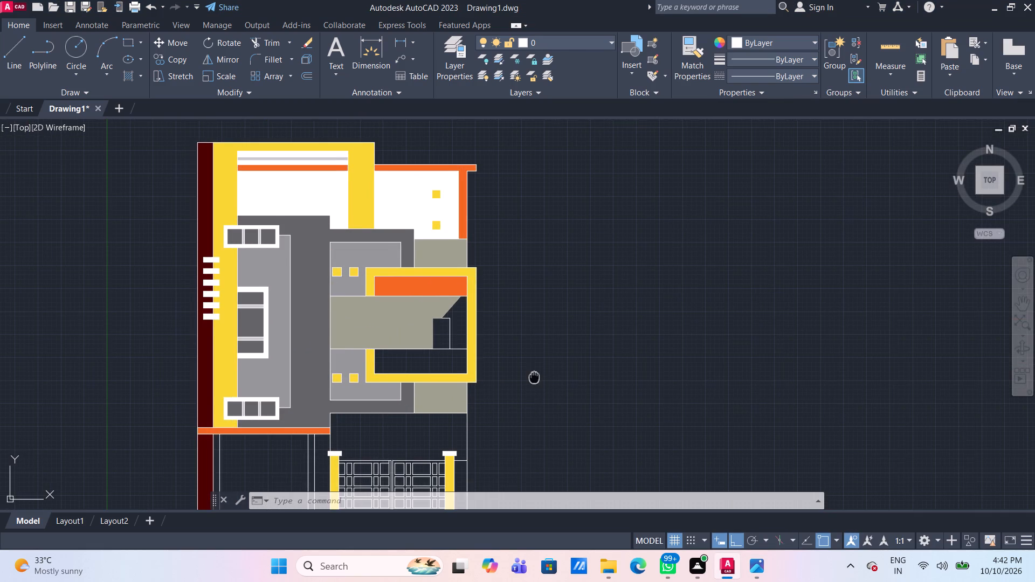
{"action": "middle_click_drag", "start_coordinate": [539, 368], "coordinate": [547, 341]}
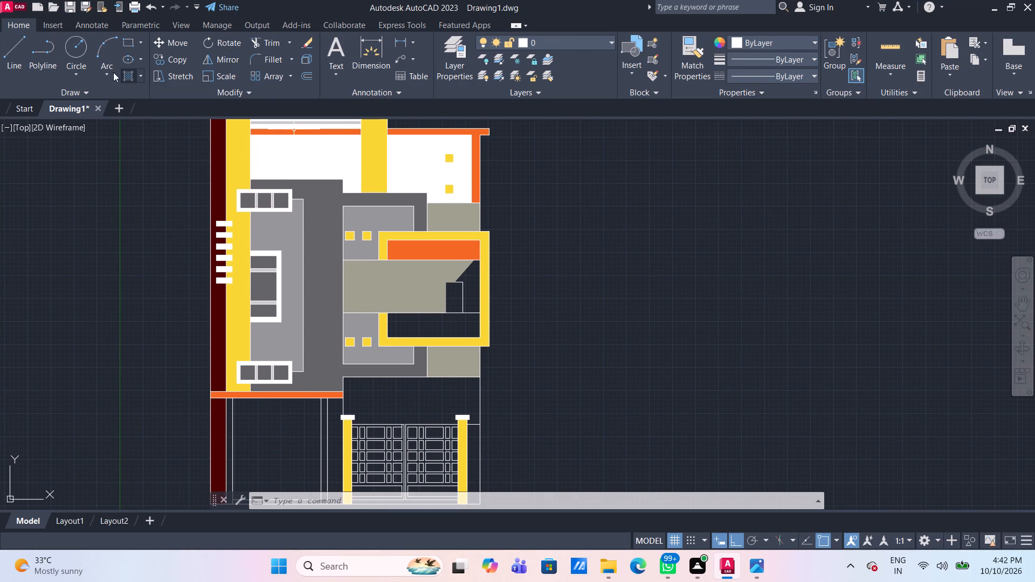
{"action": "left_click", "coordinate": [126, 80]}
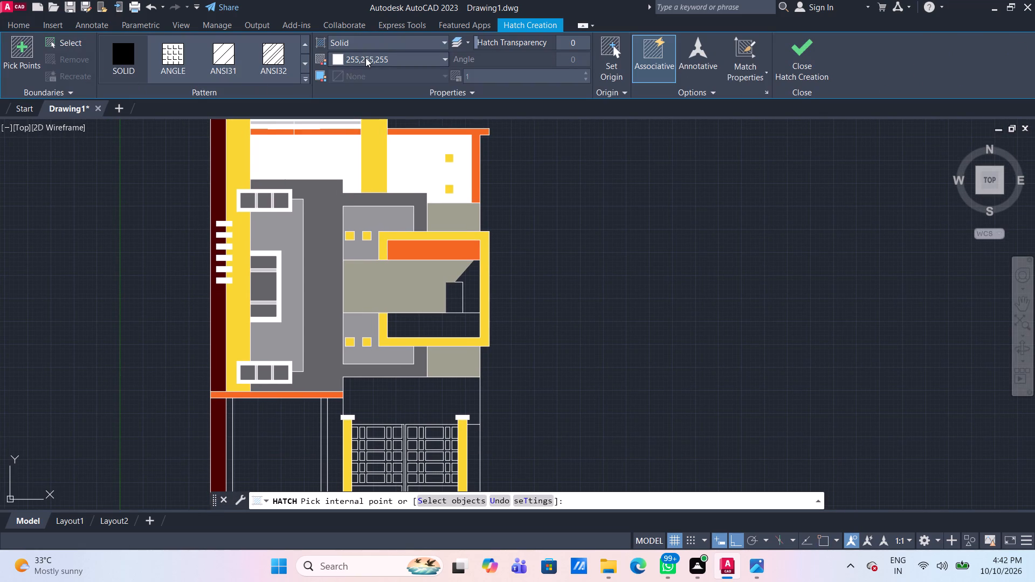
{"action": "left_click", "coordinate": [365, 58]}
{"action": "left_click", "coordinate": [338, 160]}
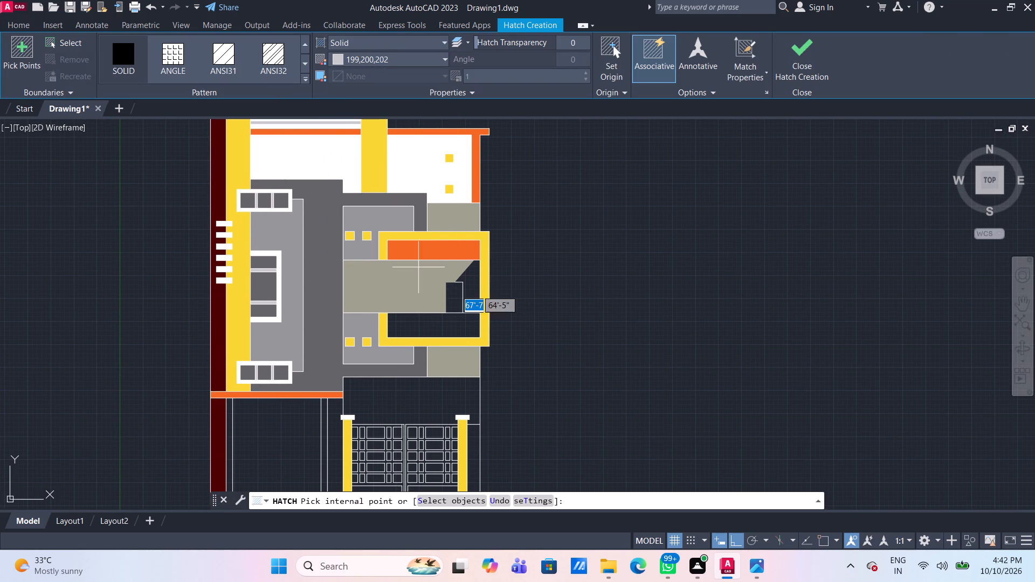
{"action": "left_click", "coordinate": [473, 280]}
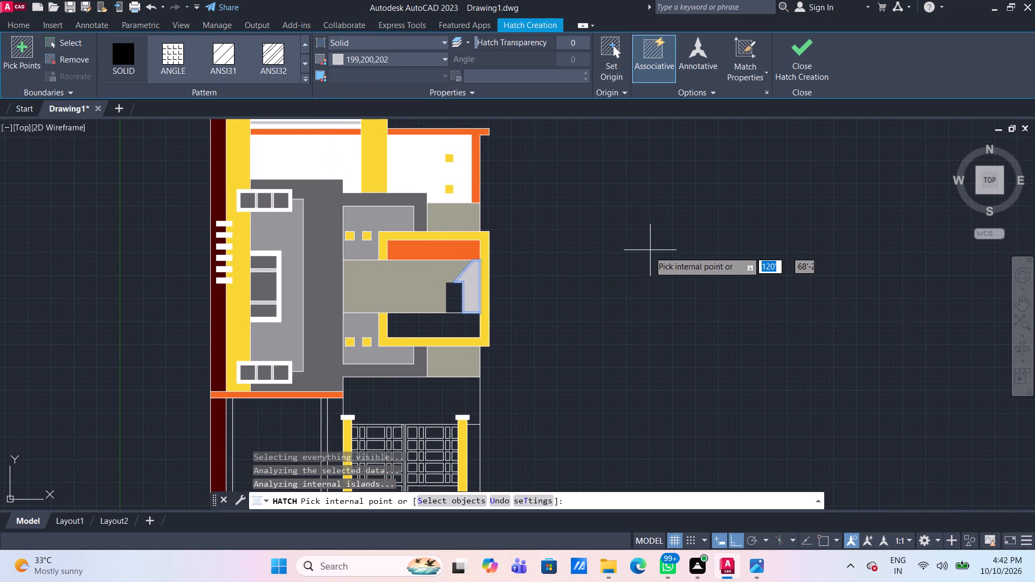
{"action": "left_click", "coordinate": [475, 461]}
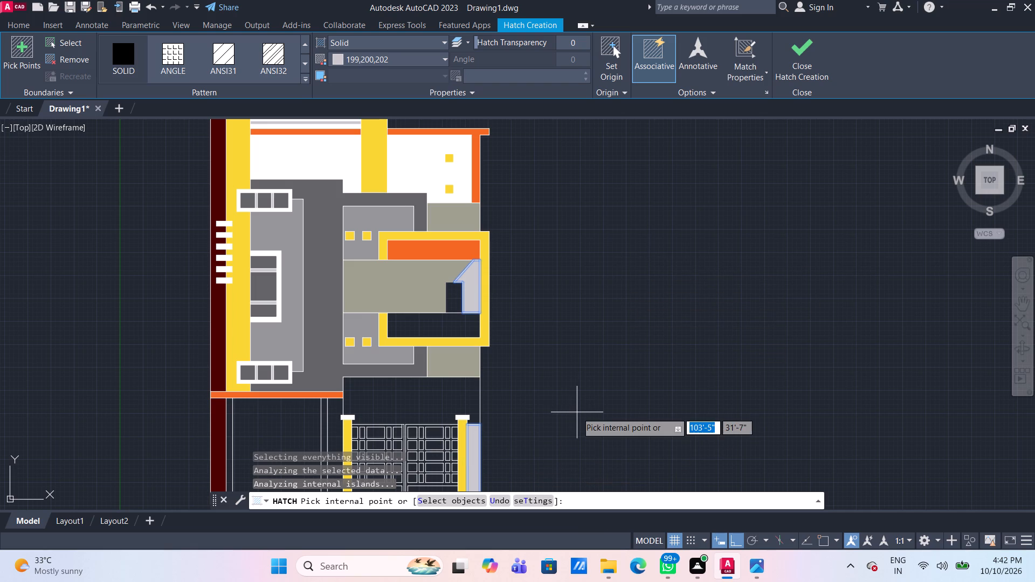
{"action": "key", "text": "space"}
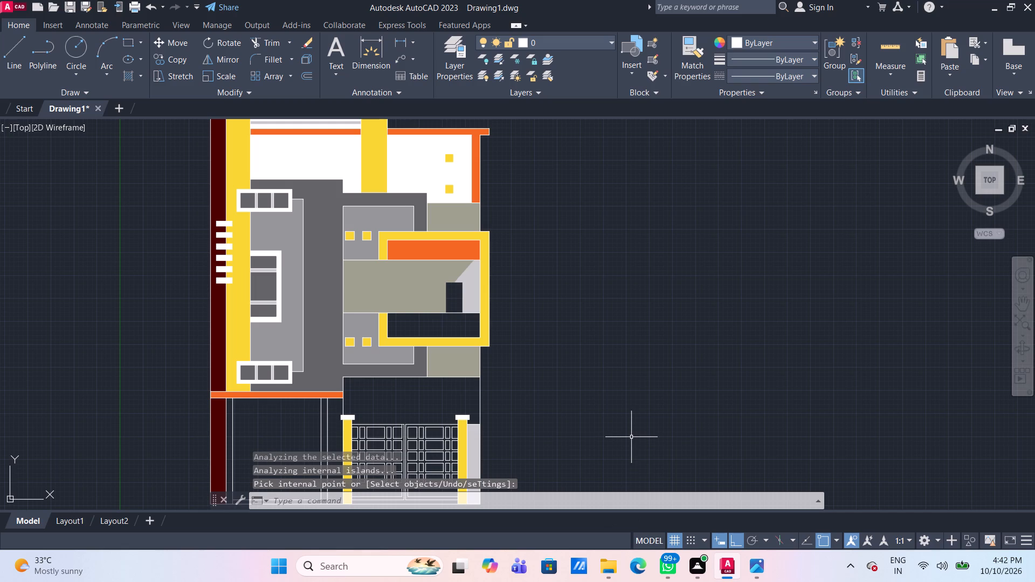
Examine the whole elevation, then the balcony and gate areas, for parts that are still unfilled.
{"action": "scroll", "coordinate": [631, 437], "scroll_direction": "down", "scroll_amount": 1}
{"action": "middle_click_drag", "start_coordinate": [628, 435], "coordinate": [626, 417]}
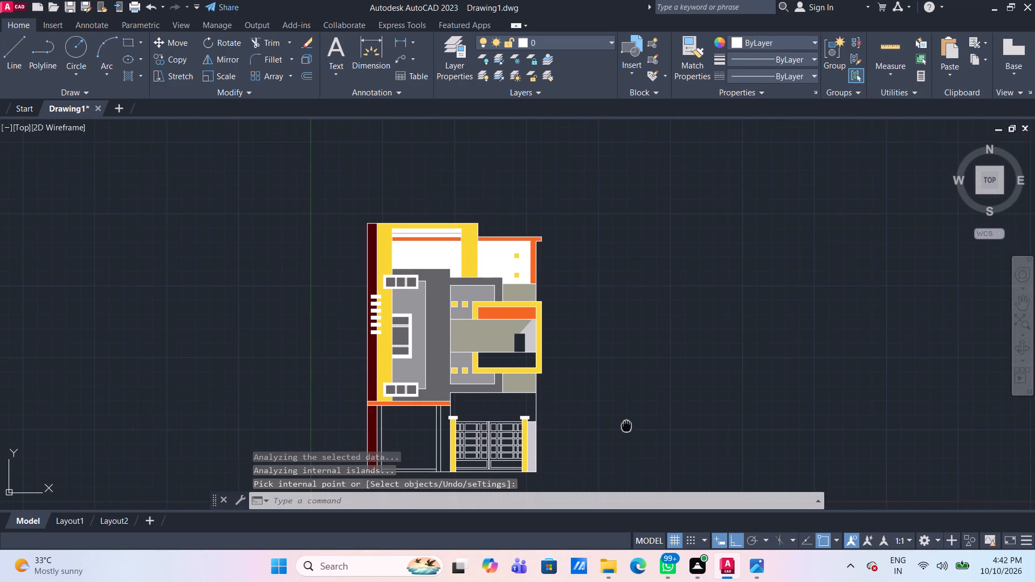
{"action": "middle_click_drag", "start_coordinate": [626, 417], "coordinate": [625, 396]}
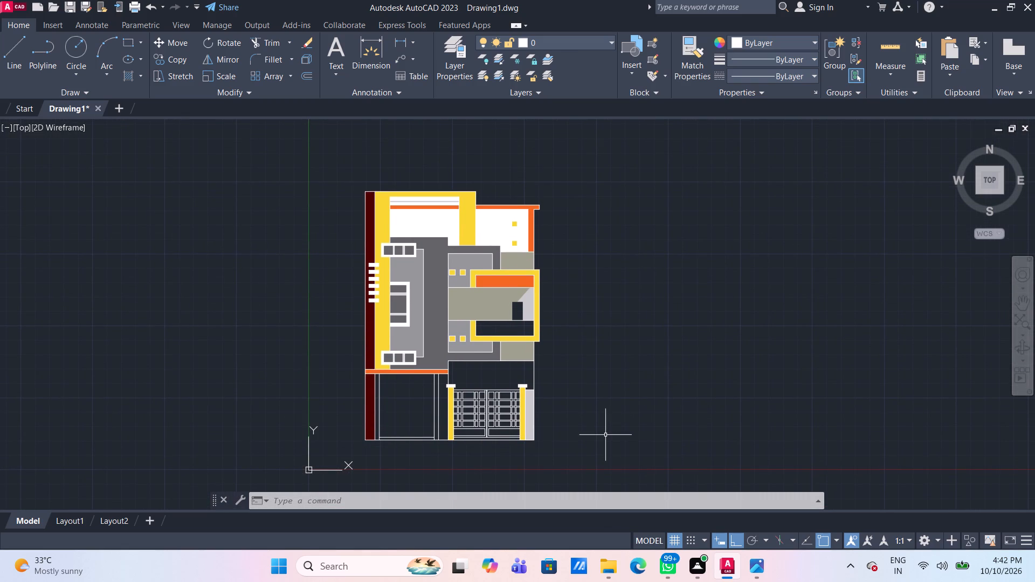
{"action": "middle_click_drag", "start_coordinate": [605, 439], "coordinate": [592, 396]}
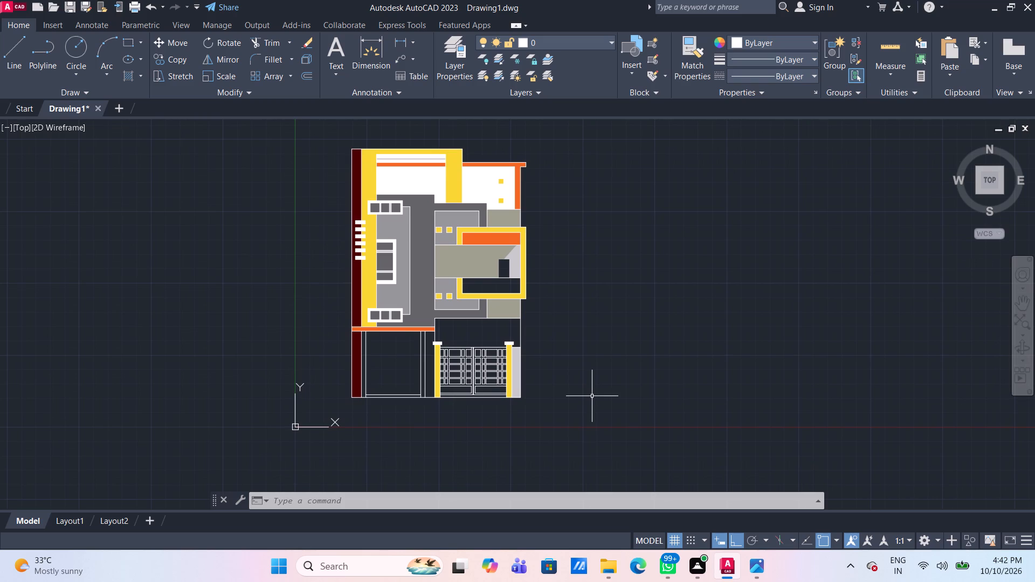
{"action": "scroll", "coordinate": [592, 396], "scroll_direction": "down", "scroll_amount": 1}
{"action": "scroll", "coordinate": [592, 396], "scroll_direction": "up", "scroll_amount": 1}
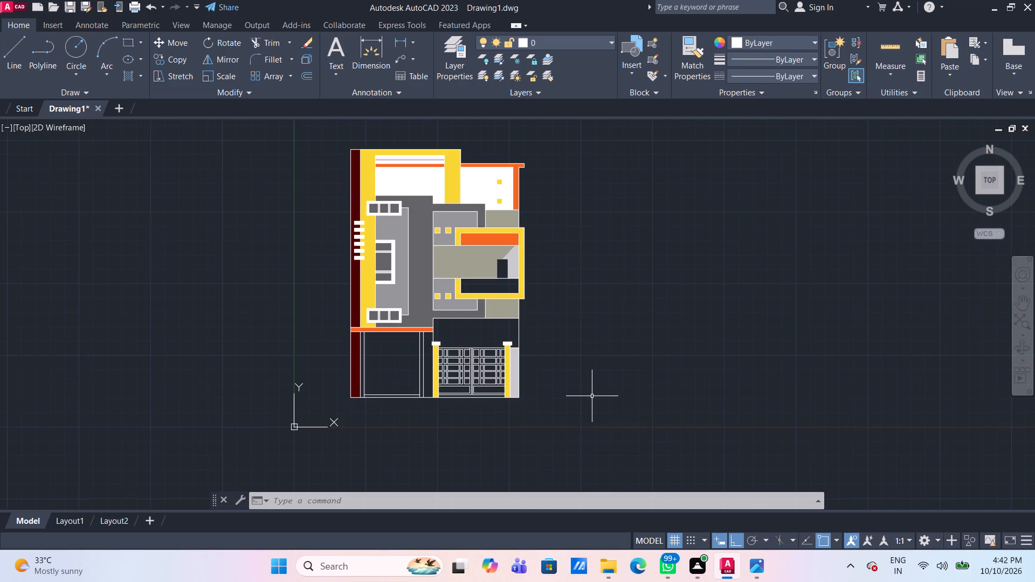
{"action": "scroll", "coordinate": [592, 396], "scroll_direction": "up", "scroll_amount": 1}
{"action": "middle_click_drag", "start_coordinate": [592, 396], "coordinate": [563, 385]}
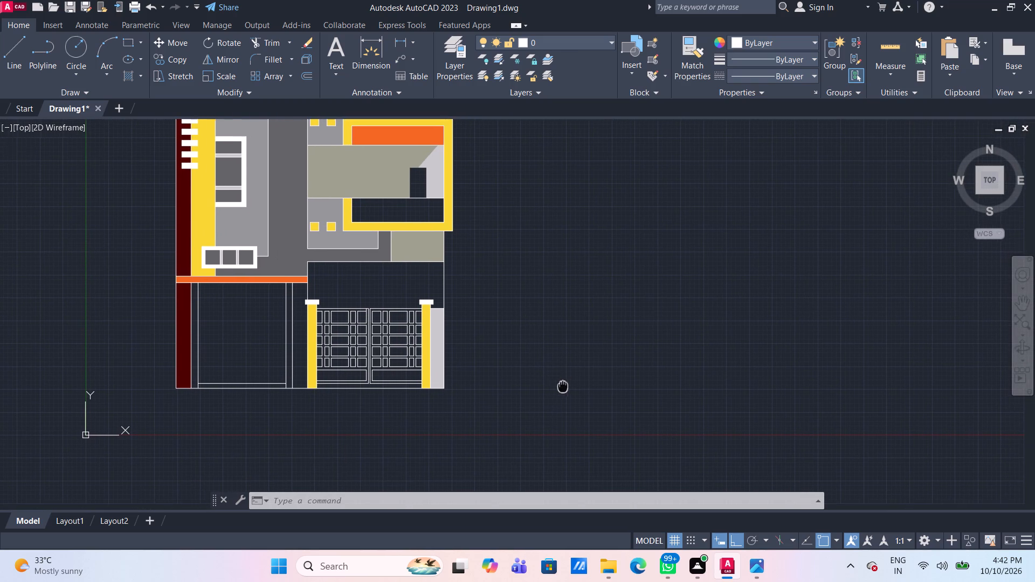
{"action": "scroll", "coordinate": [511, 266], "scroll_direction": "up", "scroll_amount": 1}
{"action": "middle_click_drag", "start_coordinate": [511, 266], "coordinate": [519, 314]}
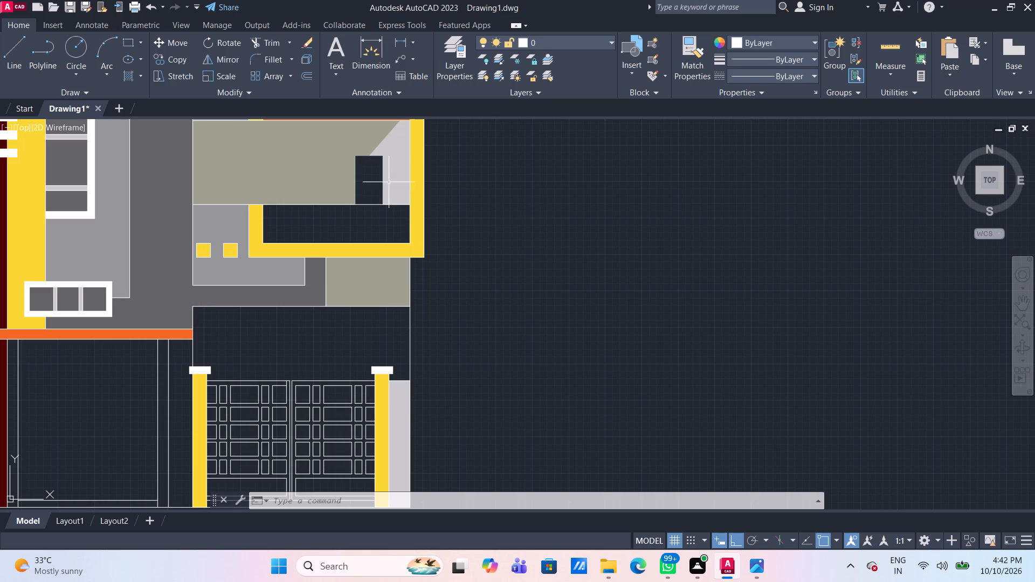
Fill the balcony door with a solid hatch in brown index colour 25.
{"action": "left_click", "coordinate": [133, 72]}
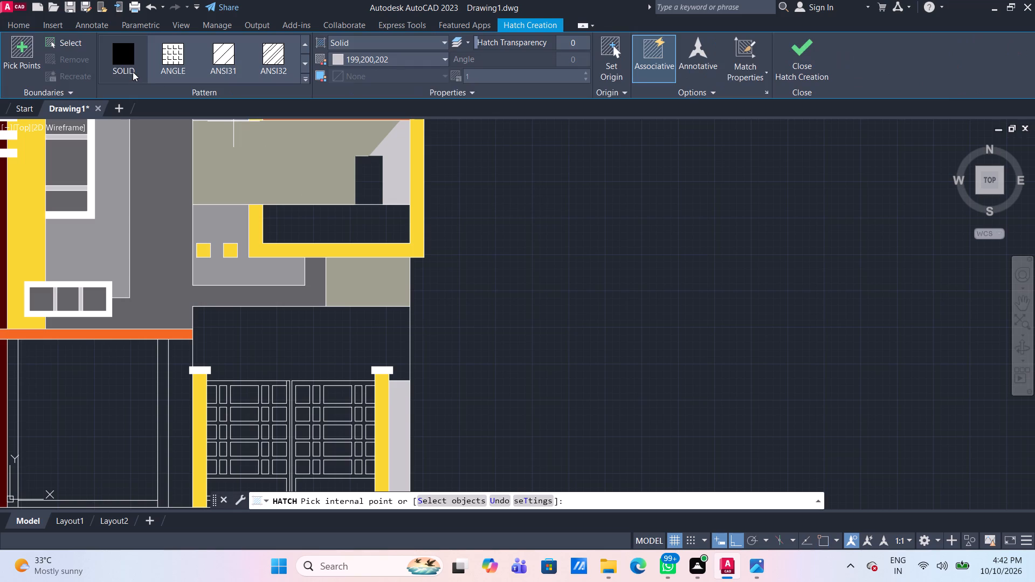
{"action": "left_click", "coordinate": [427, 62]}
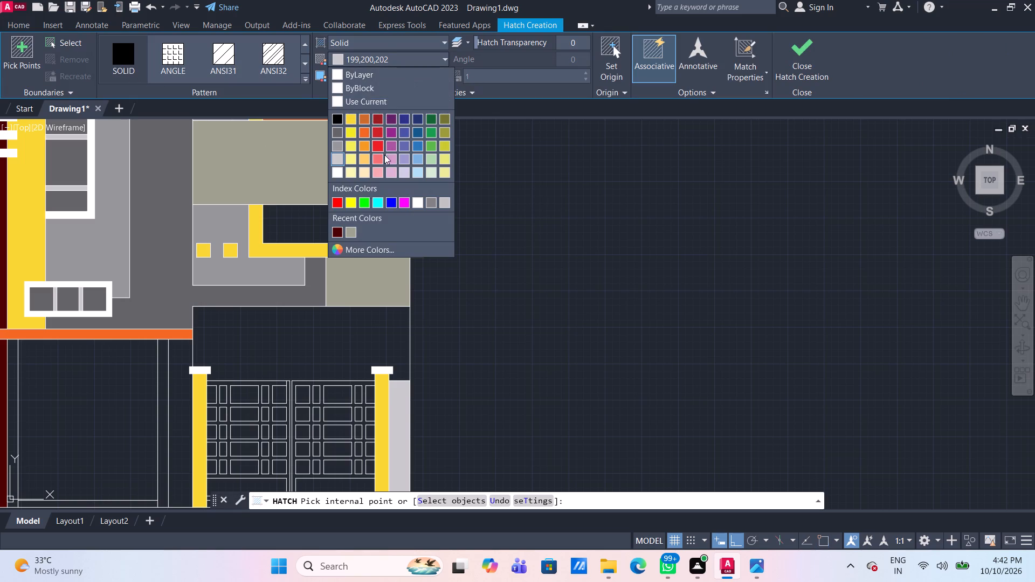
{"action": "left_click", "coordinate": [355, 248]}
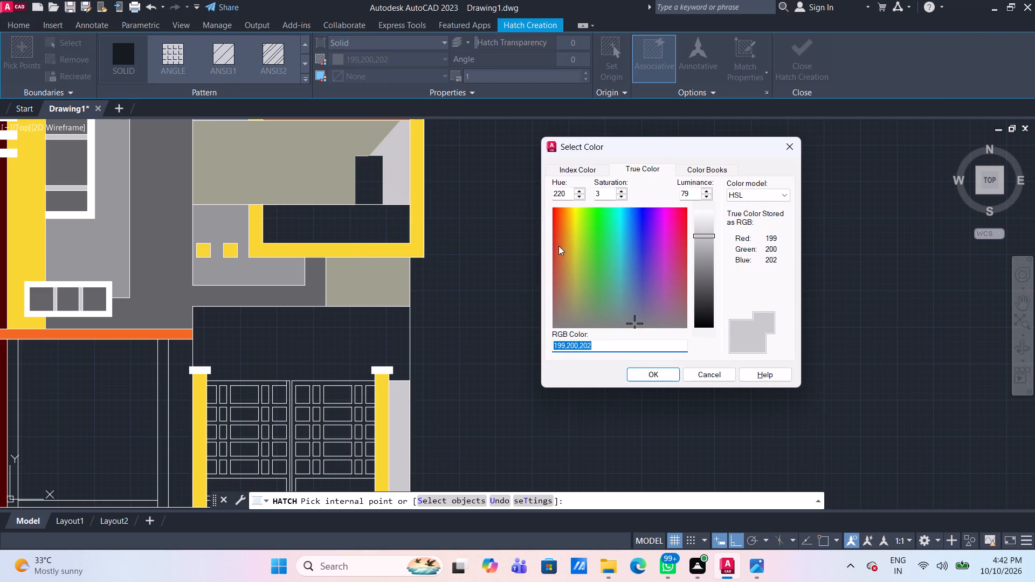
{"action": "left_click", "coordinate": [567, 169]}
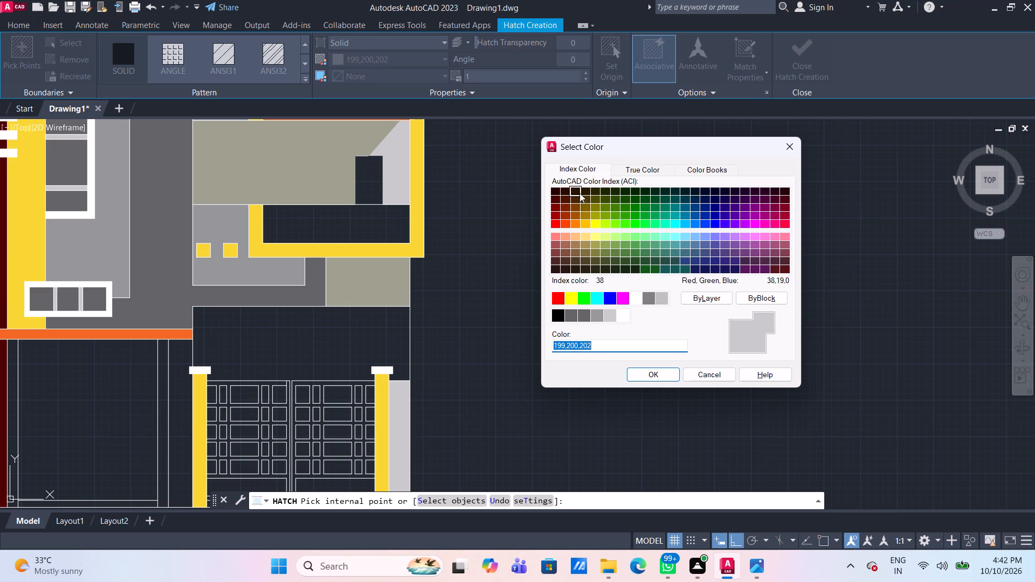
{"action": "left_click", "coordinate": [576, 214]}
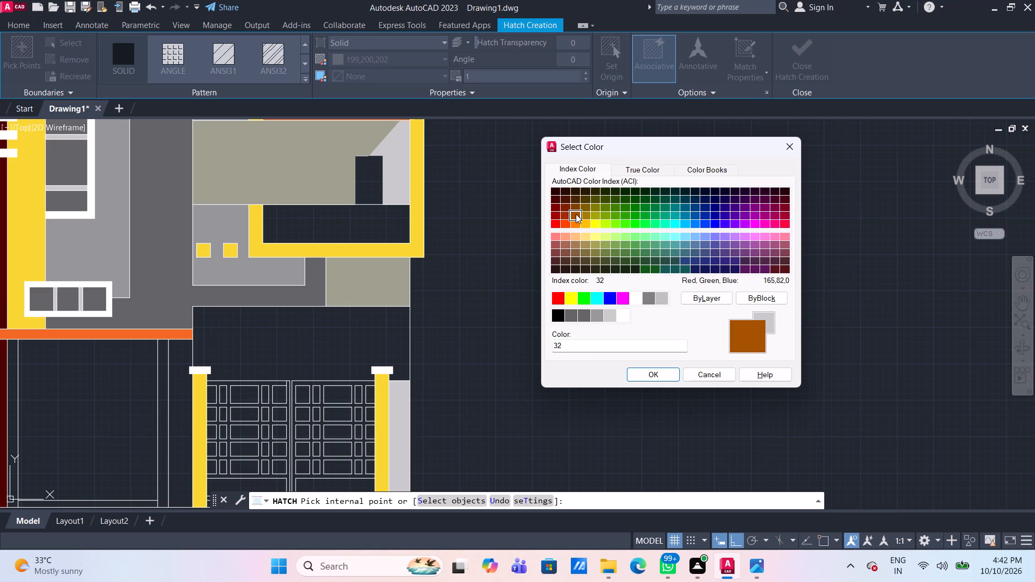
{"action": "left_click", "coordinate": [639, 375]}
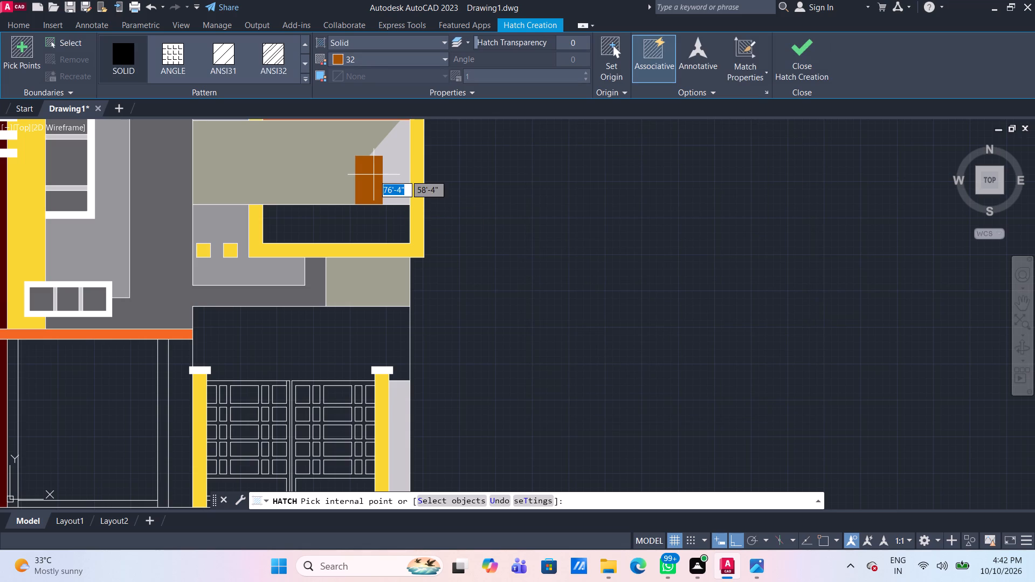
{"action": "left_click", "coordinate": [351, 59]}
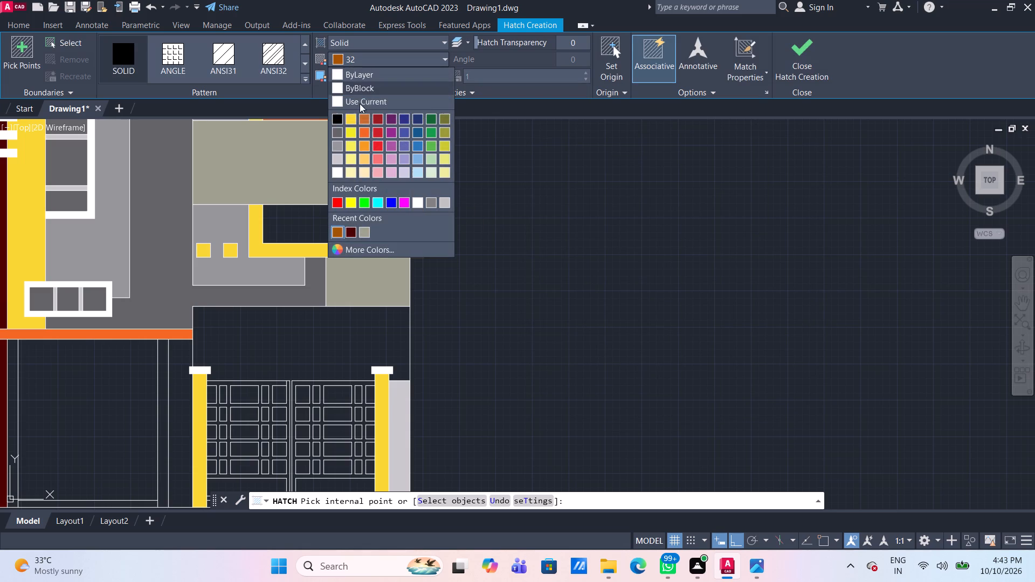
{"action": "left_click", "coordinate": [366, 250]}
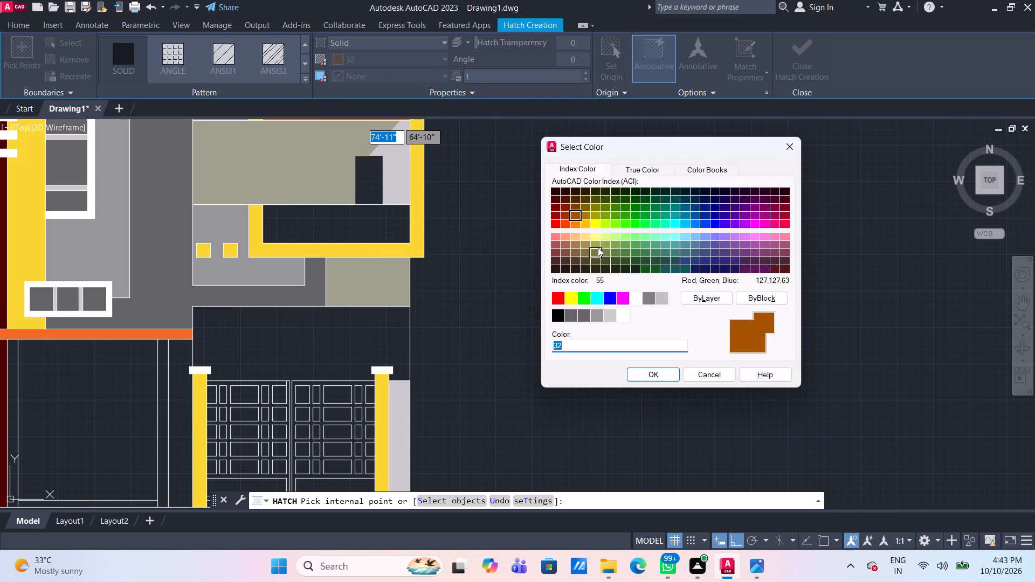
{"action": "left_click", "coordinate": [578, 206]}
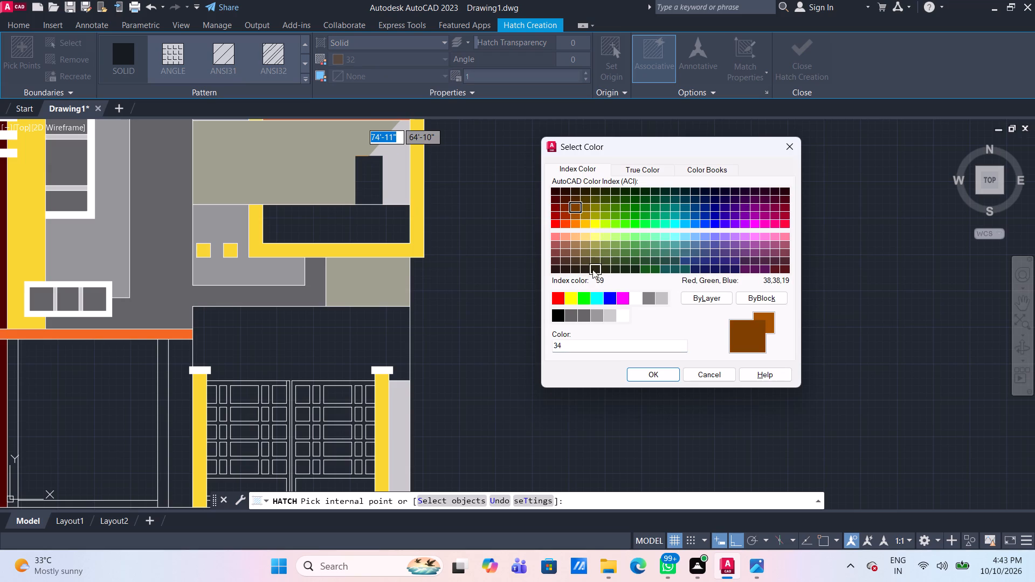
{"action": "left_click", "coordinate": [565, 242]}
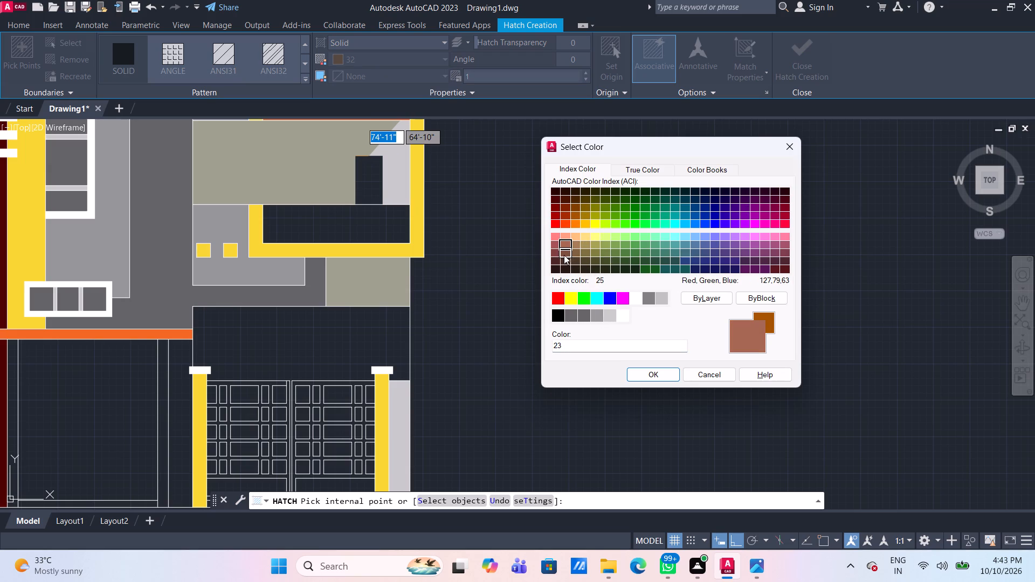
{"action": "left_click", "coordinate": [564, 255]}
{"action": "left_click", "coordinate": [646, 375]}
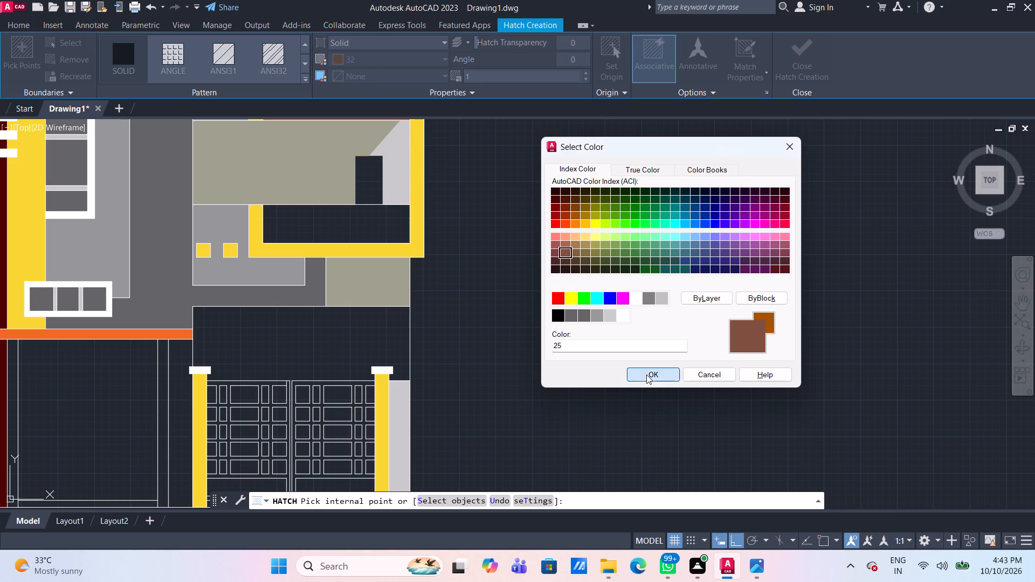
{"action": "left_click", "coordinate": [370, 178]}
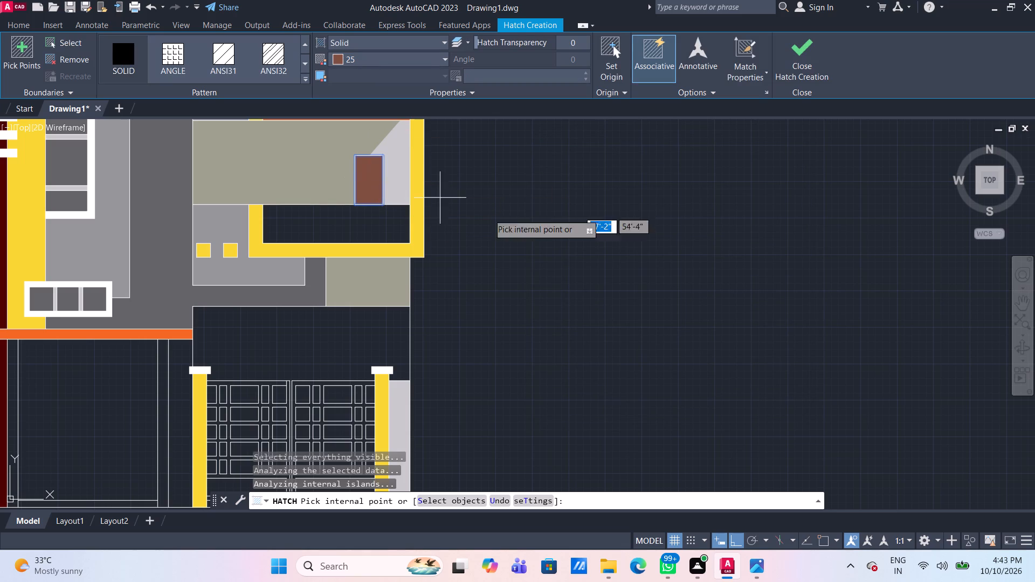
{"action": "key", "text": "space"}
Examine the balcony, lower wall and gate areas of the elevation for parts that are still unfilled.
{"action": "scroll", "coordinate": [521, 220], "scroll_direction": "down", "scroll_amount": 3}
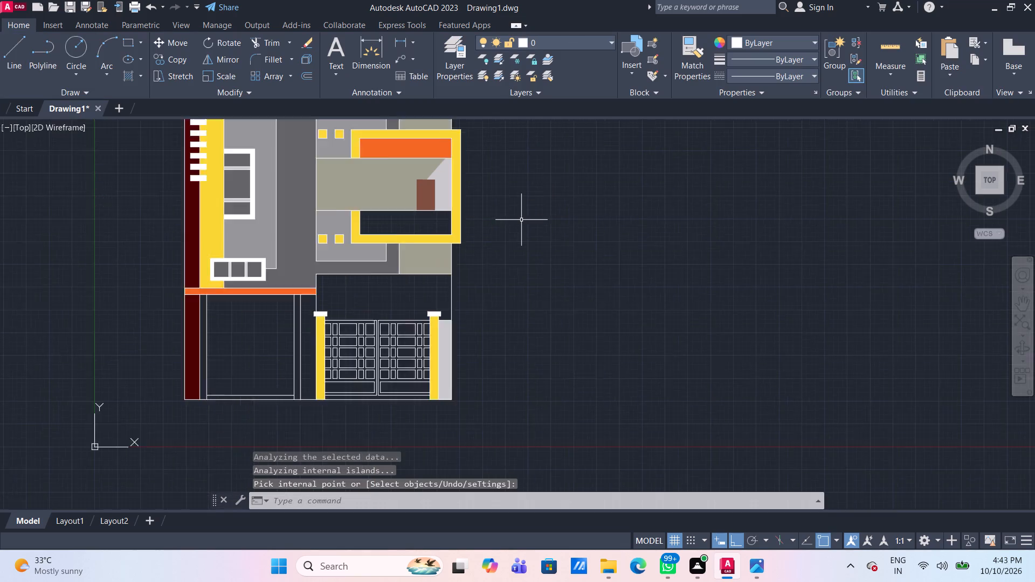
{"action": "scroll", "coordinate": [519, 233], "scroll_direction": "up", "scroll_amount": 3}
{"action": "middle_click_drag", "start_coordinate": [519, 233], "coordinate": [527, 256]}
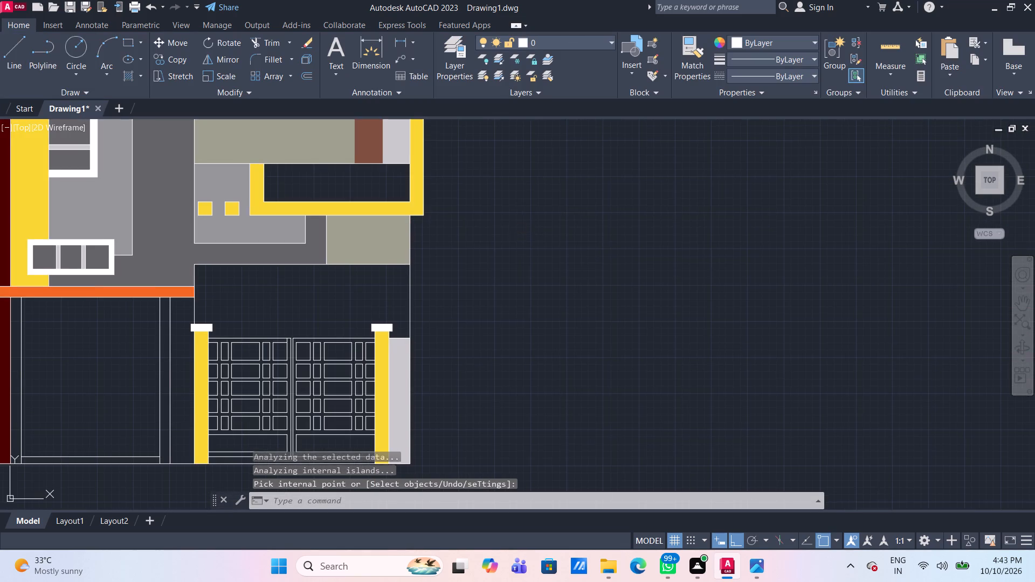
{"action": "middle_click_drag", "start_coordinate": [527, 256], "coordinate": [541, 313]}
{"action": "scroll", "coordinate": [536, 292], "scroll_direction": "up", "scroll_amount": 1}
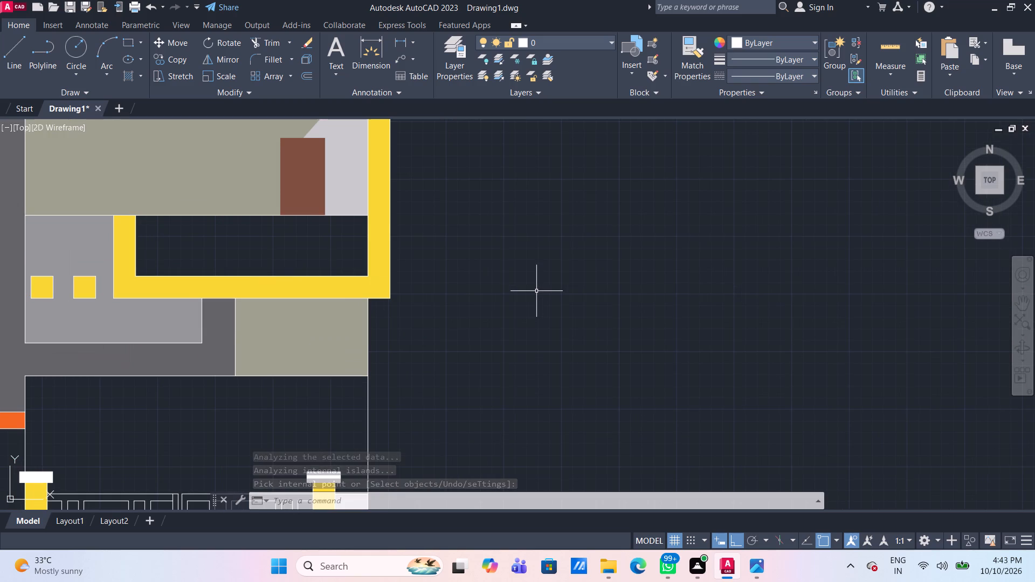
{"action": "middle_click_drag", "start_coordinate": [539, 291], "coordinate": [571, 297]}
{"action": "scroll", "coordinate": [570, 297], "scroll_direction": "down", "scroll_amount": 2}
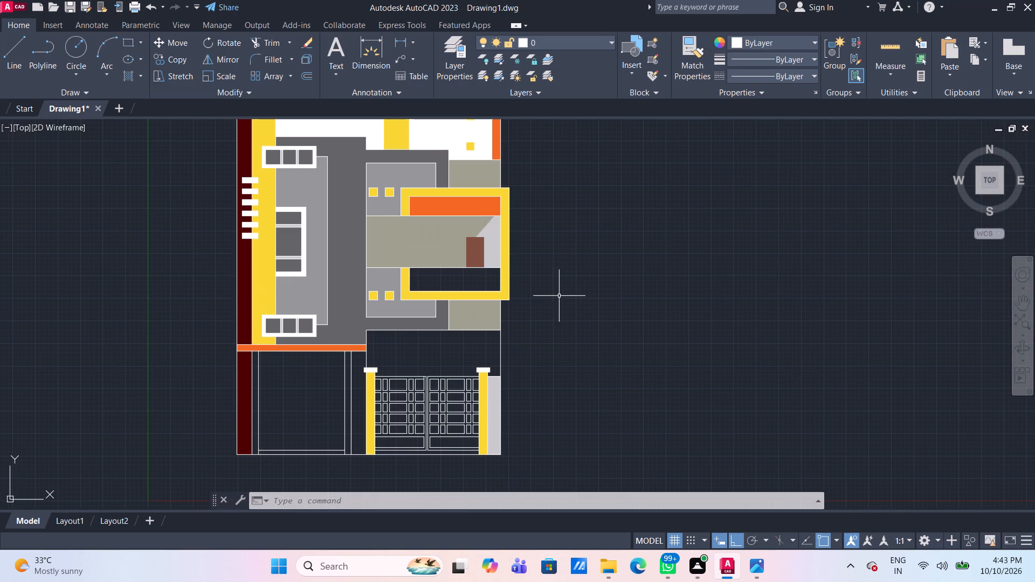
{"action": "middle_click_drag", "start_coordinate": [552, 294], "coordinate": [563, 261]}
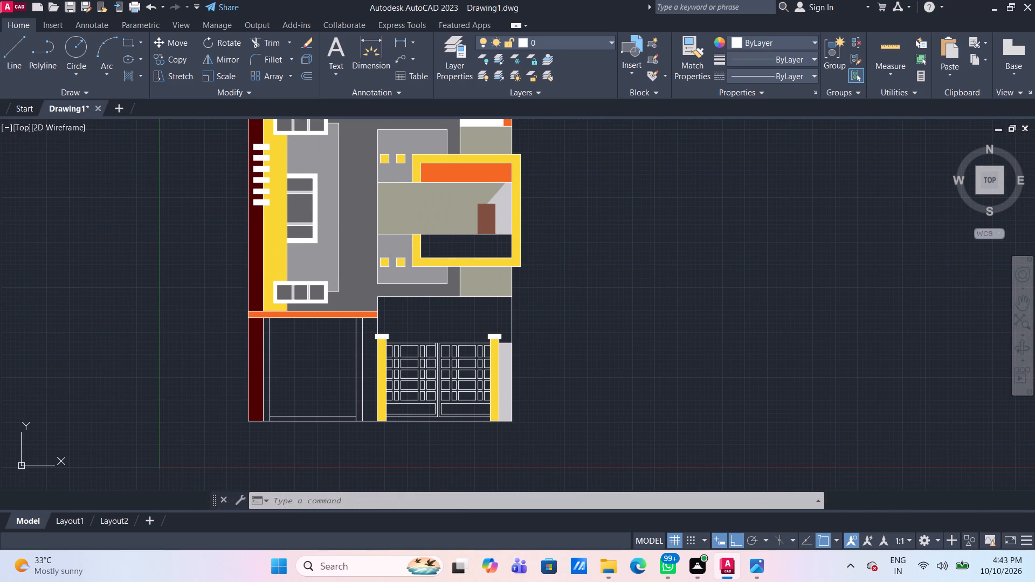
{"action": "scroll", "coordinate": [452, 248], "scroll_direction": "up", "scroll_amount": 1}
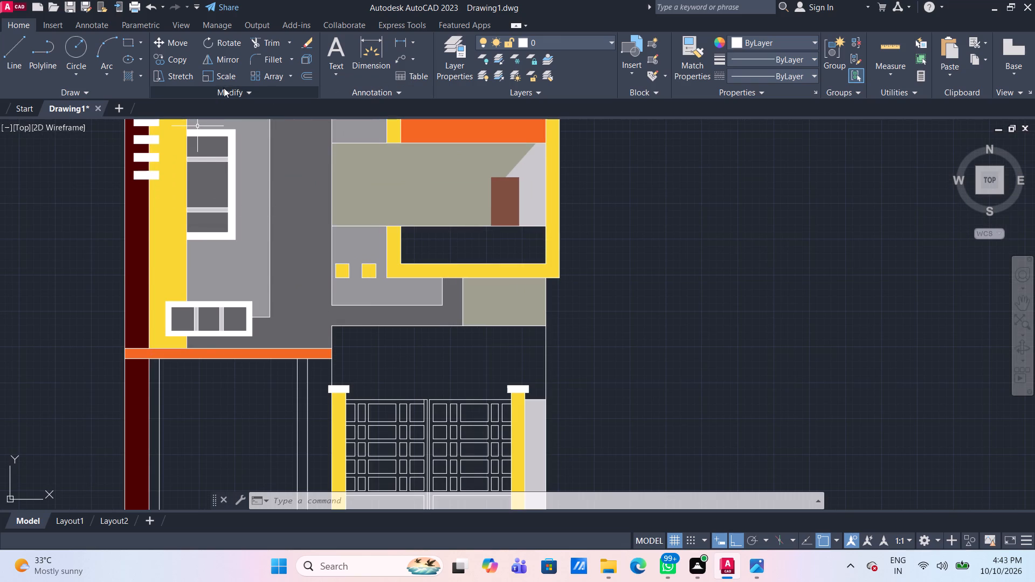
Fill the empty balcony railing panel inside the yellow frame with a solid hatch in colour 159,159,142.
{"action": "left_click", "coordinate": [130, 79]}
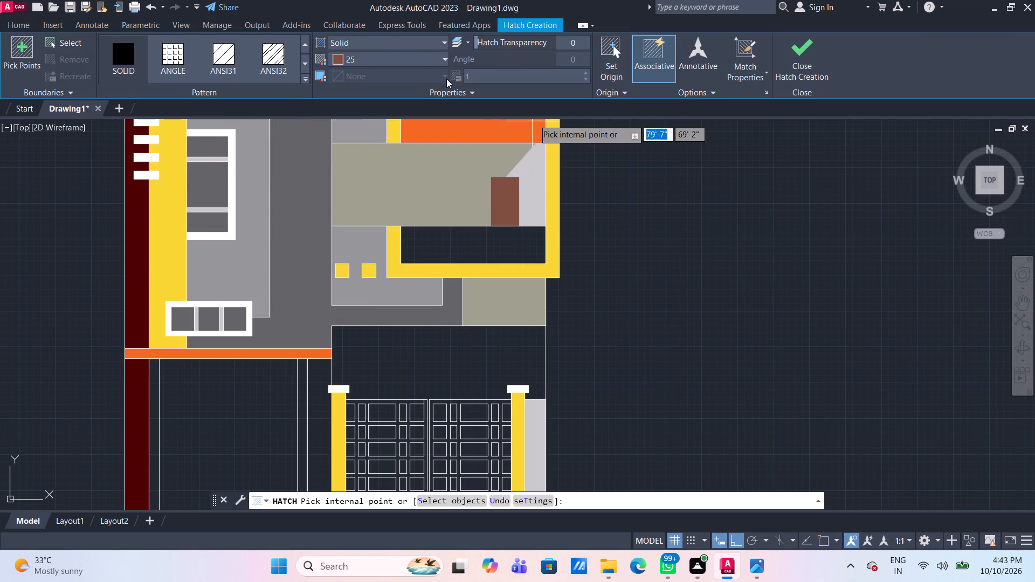
{"action": "left_click", "coordinate": [422, 58]}
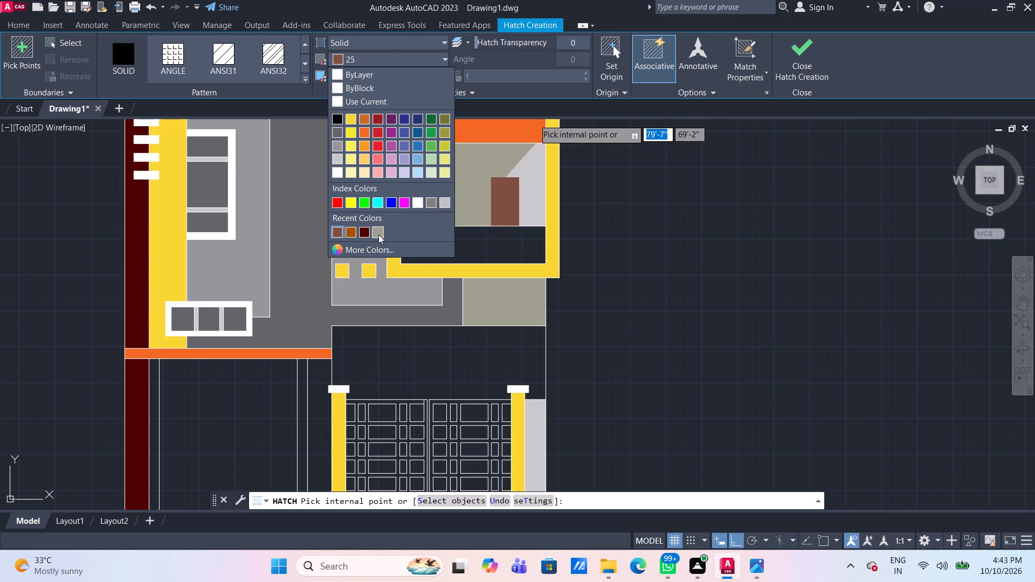
{"action": "left_click", "coordinate": [378, 234]}
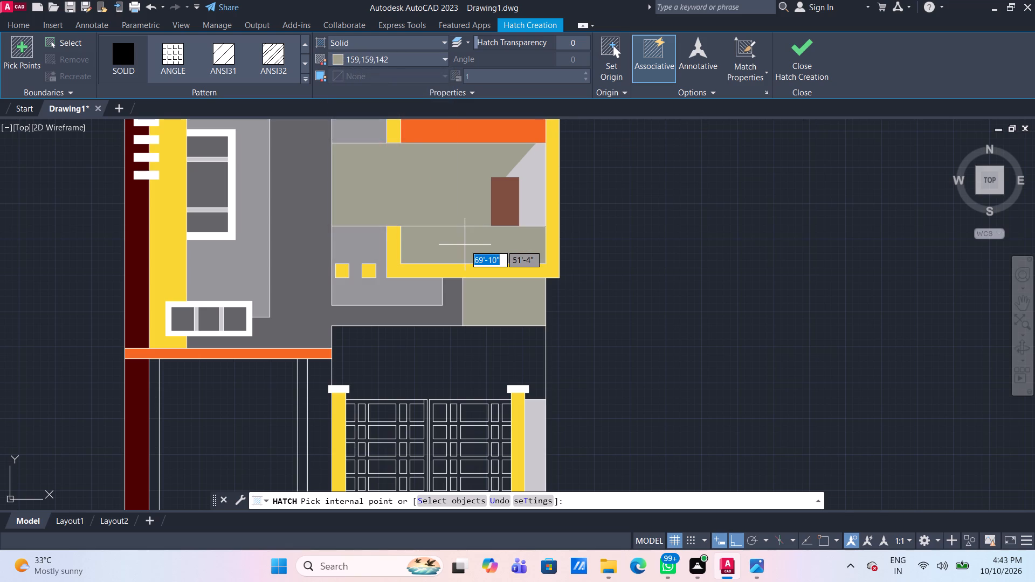
{"action": "left_click", "coordinate": [465, 245]}
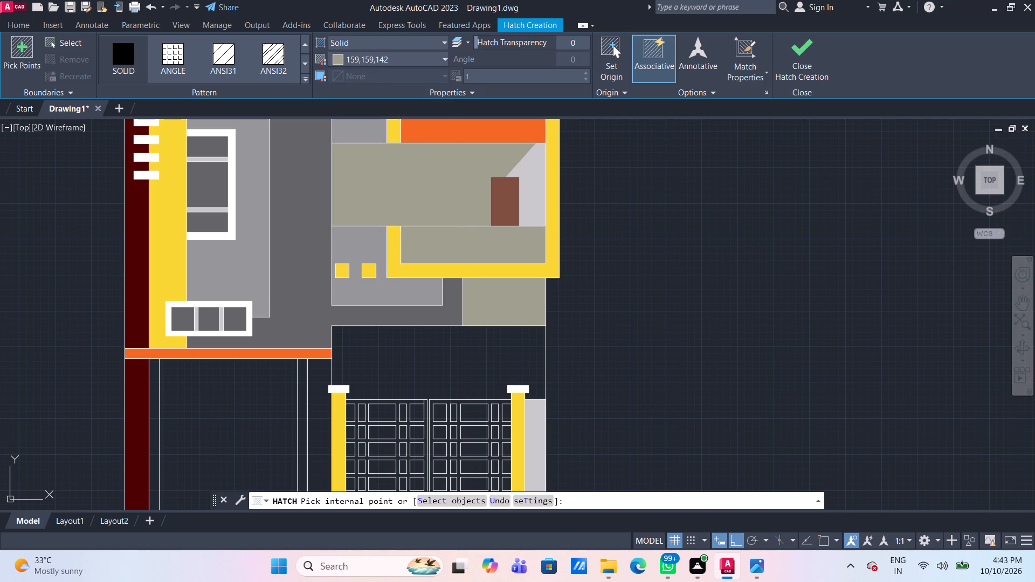
{"action": "key", "text": "Escape"}
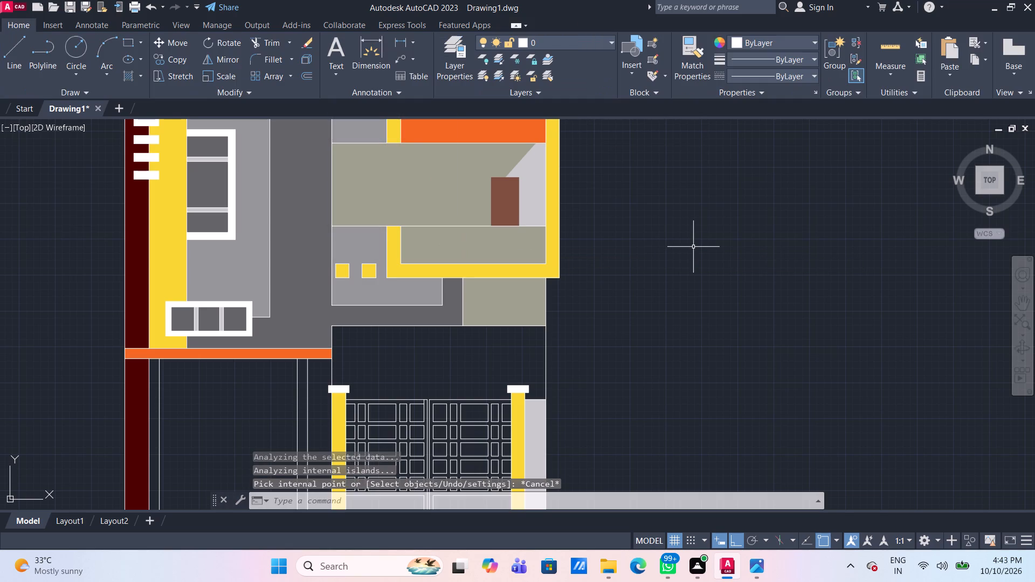
Add a cyan ANSI31 pattern hatch over the grey balcony railing panel.
{"action": "left_click", "coordinate": [135, 73]}
{"action": "left_click", "coordinate": [227, 58]}
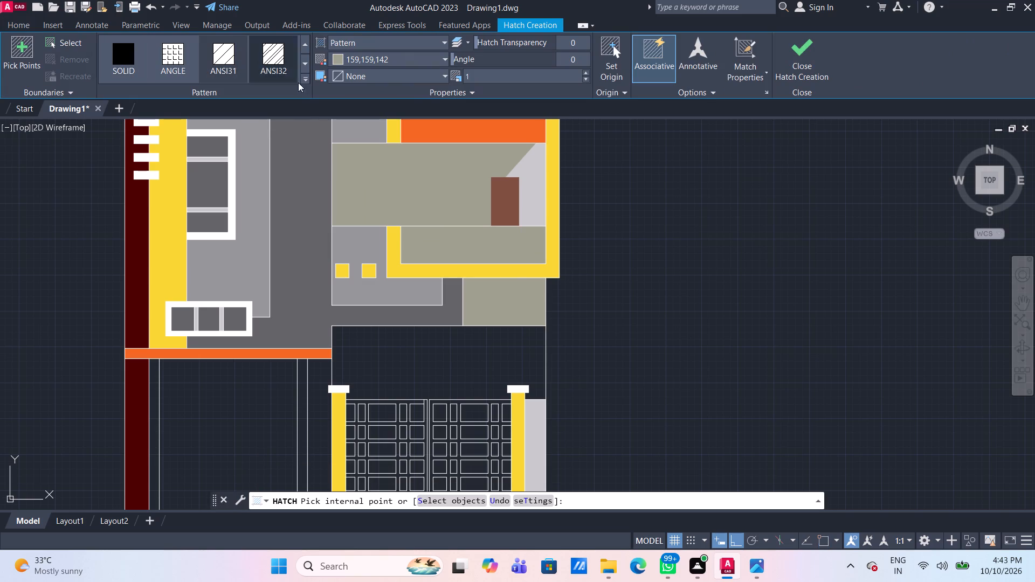
{"action": "left_click", "coordinate": [418, 57]}
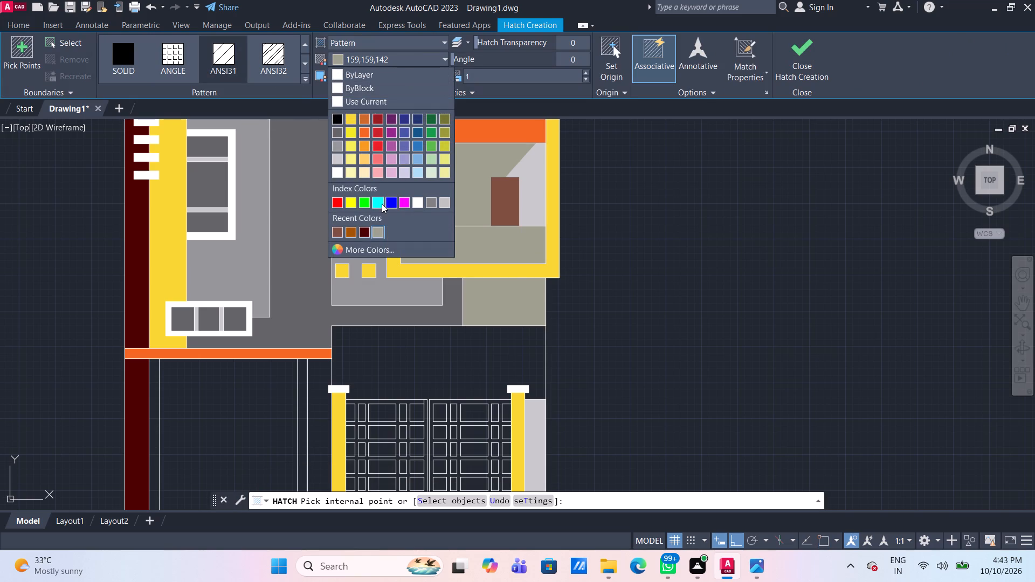
{"action": "left_click", "coordinate": [381, 205]}
{"action": "left_click", "coordinate": [467, 258]}
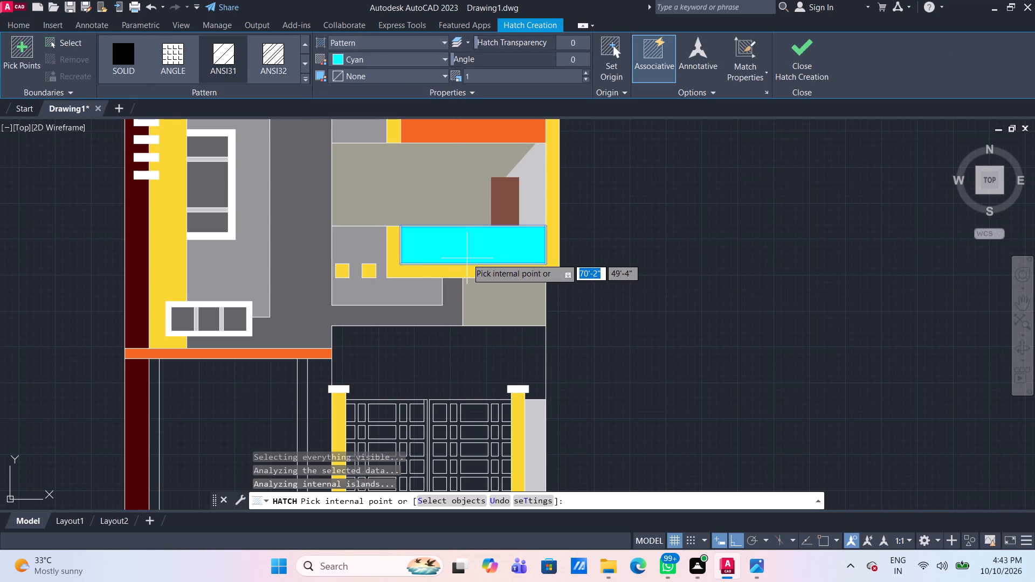
Try scales of 10 and 30 for the railing panel's ANSI31 pattern, settle on 20, and finish the hatch.
{"action": "left_click", "coordinate": [493, 78]}
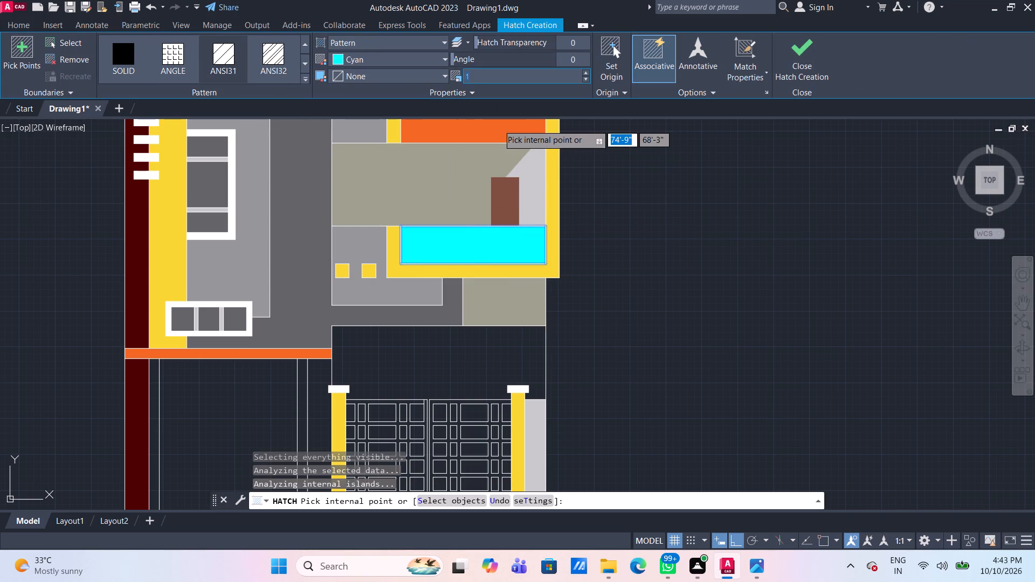
{"action": "type", "text": "10"}
{"action": "key", "text": "Return"}
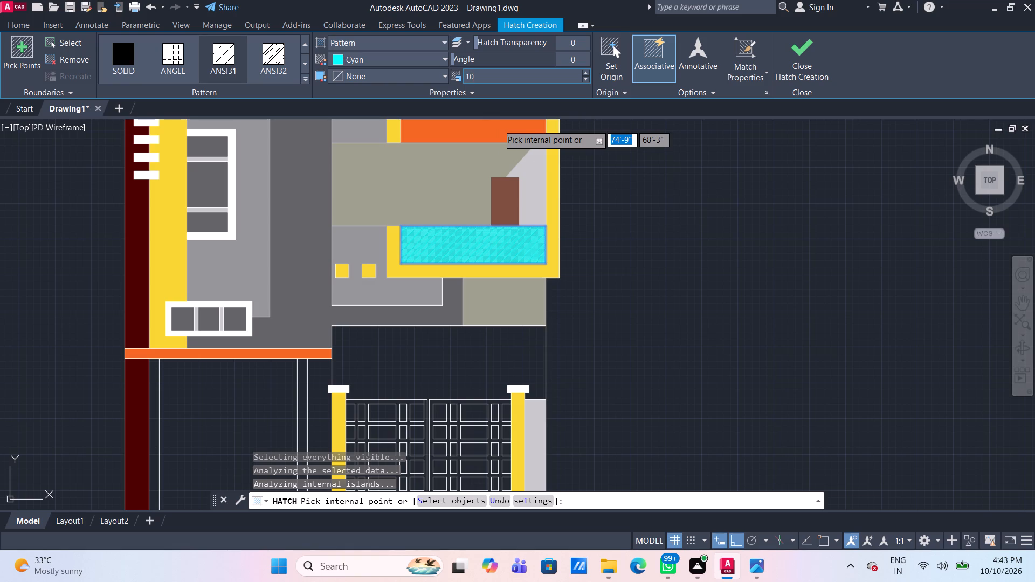
{"action": "left_click", "coordinate": [493, 78]}
{"action": "type", "text": "30"}
{"action": "key", "text": "Return"}
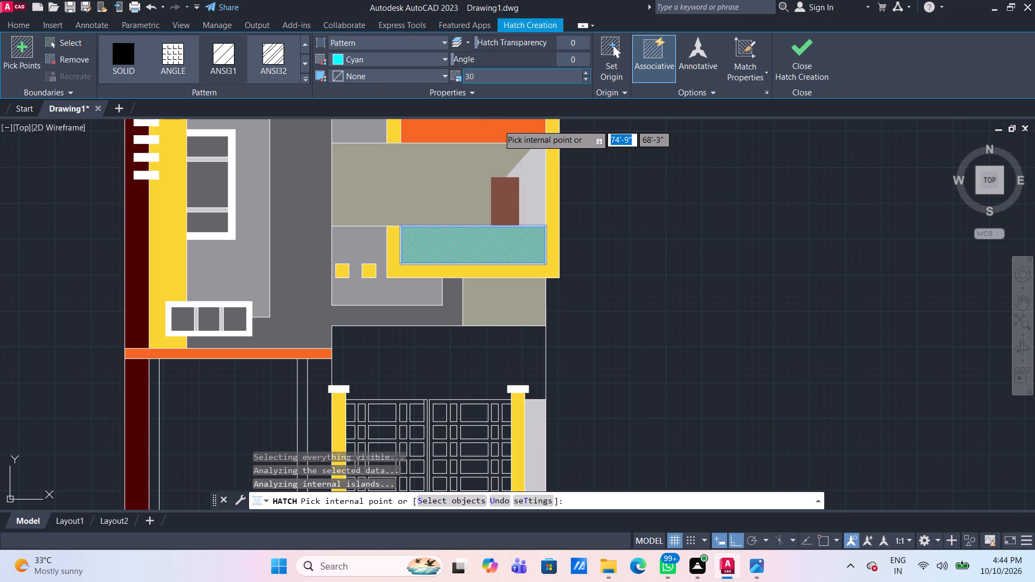
{"action": "left_click", "coordinate": [493, 78]}
{"action": "type", "text": "20"}
{"action": "key", "text": "Return"}
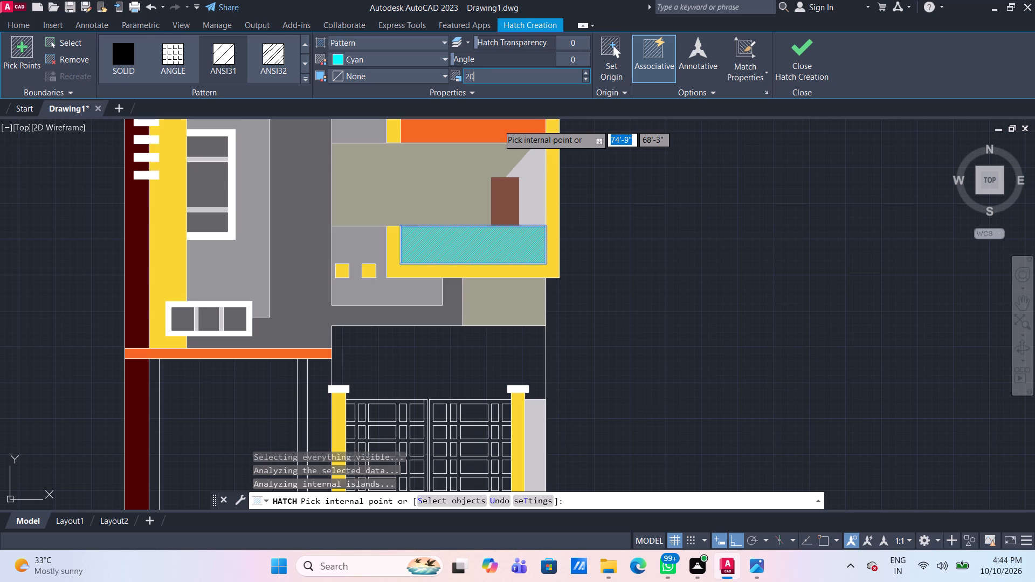
{"action": "key", "text": "Escape"}
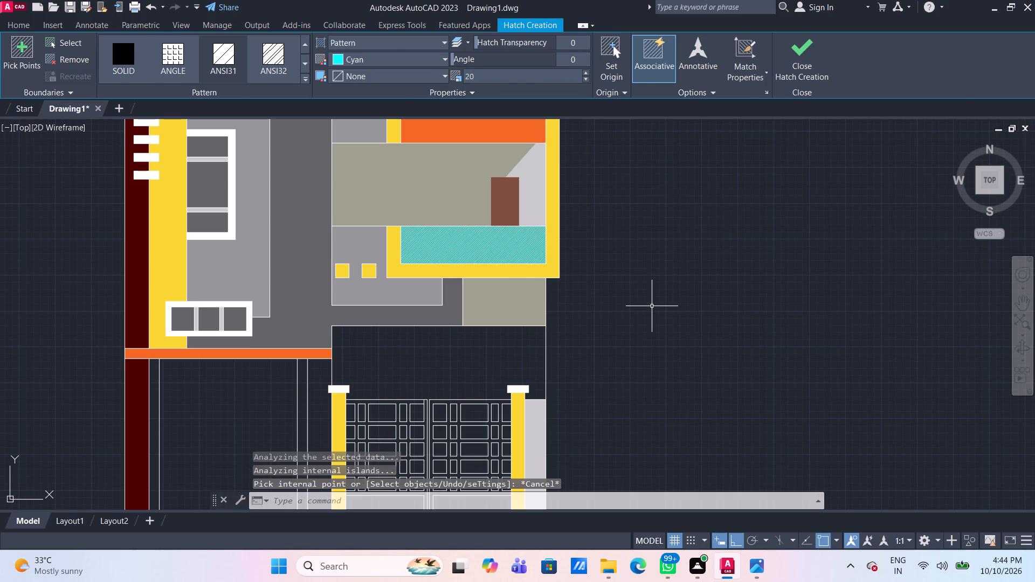
Change the balcony railing panel's ANSI31 hatch from cyan to index colour 140.
{"action": "scroll", "coordinate": [652, 306], "scroll_direction": "down", "scroll_amount": 2}
{"action": "scroll", "coordinate": [666, 341], "scroll_direction": "up", "scroll_amount": 2}
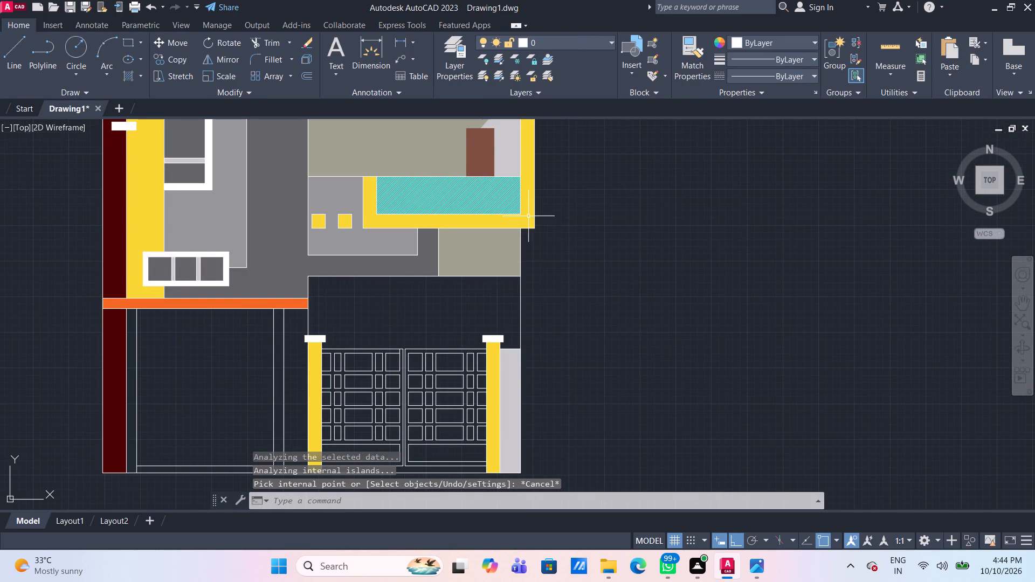
{"action": "left_click", "coordinate": [461, 192]}
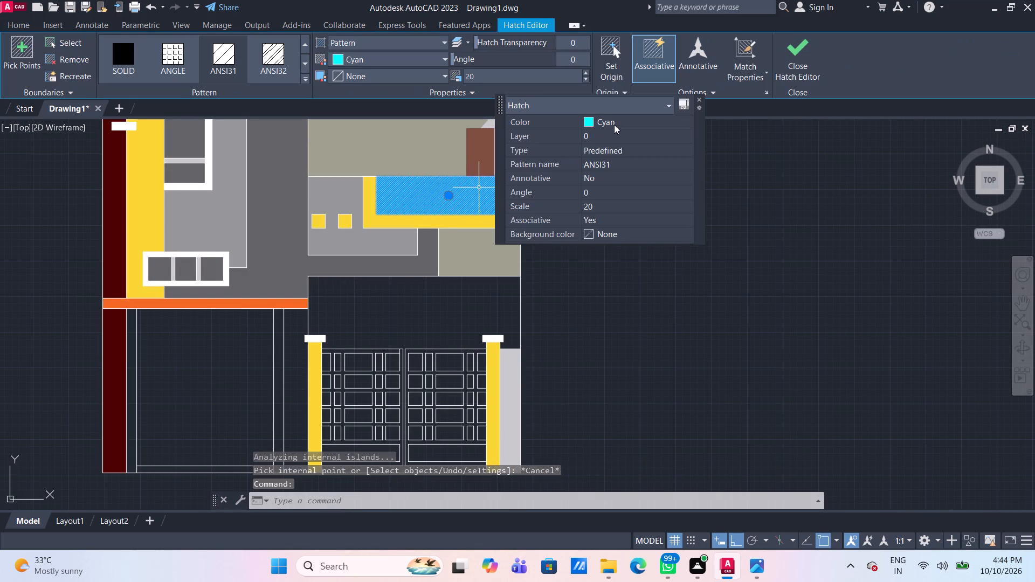
{"action": "left_click", "coordinate": [615, 124]}
{"action": "left_click", "coordinate": [613, 124]}
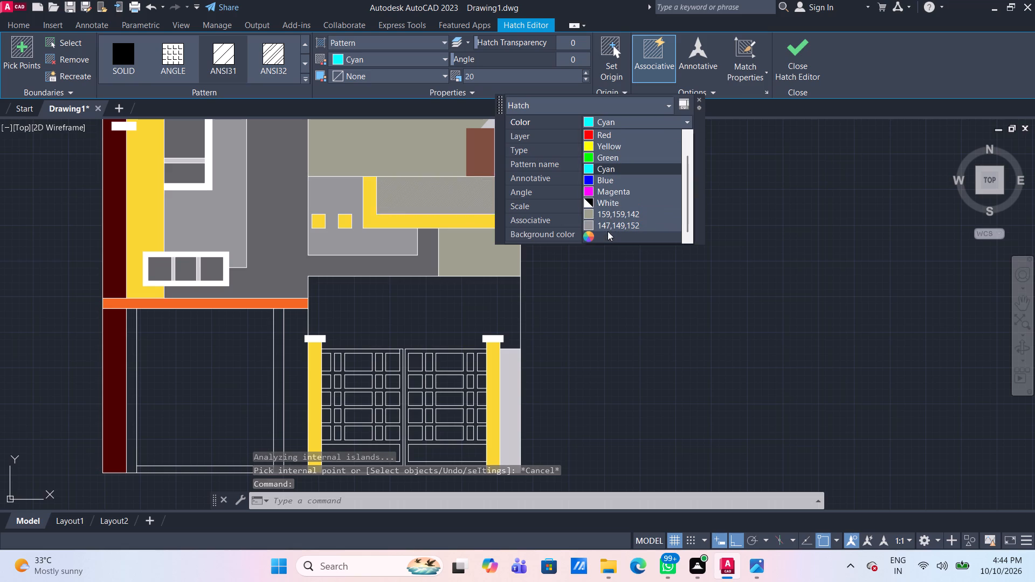
{"action": "left_click", "coordinate": [611, 237]}
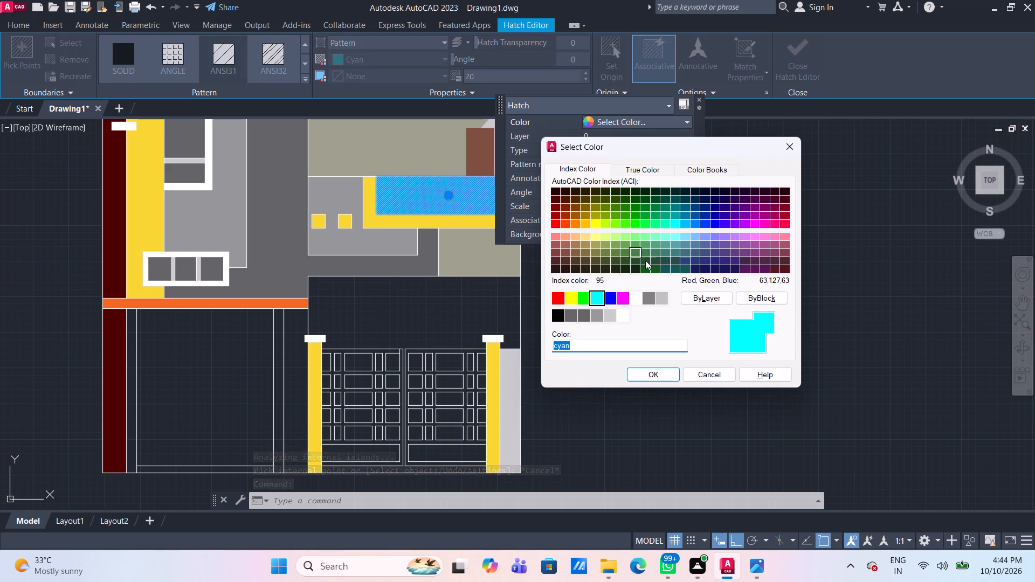
{"action": "left_click", "coordinate": [627, 171]}
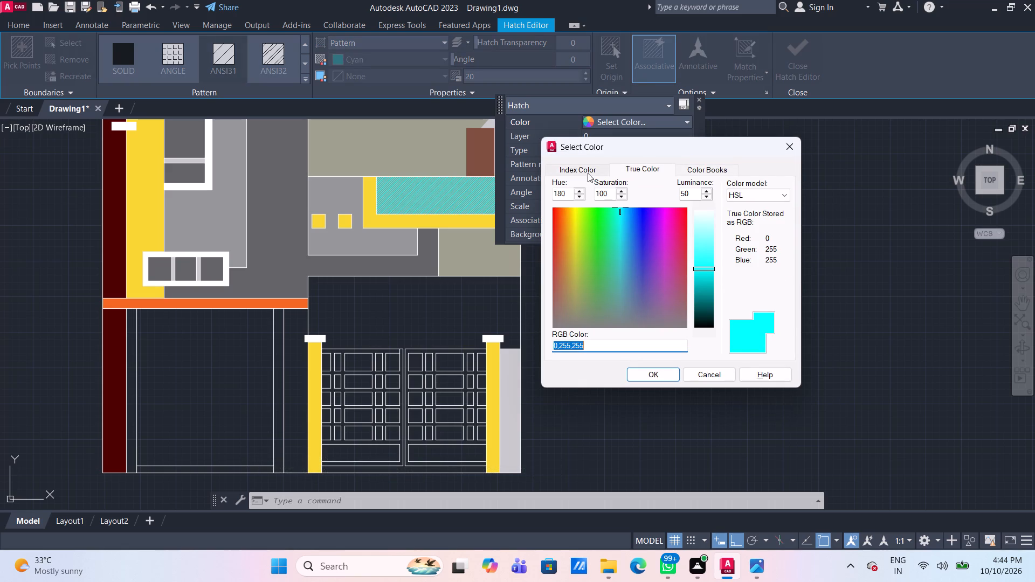
{"action": "left_click", "coordinate": [588, 172]}
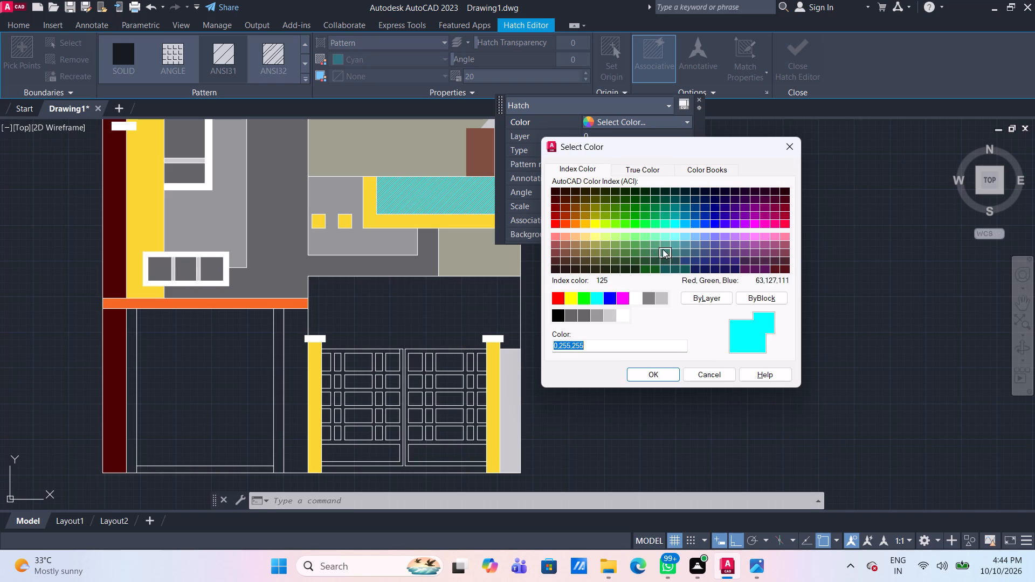
{"action": "left_click", "coordinate": [687, 236]}
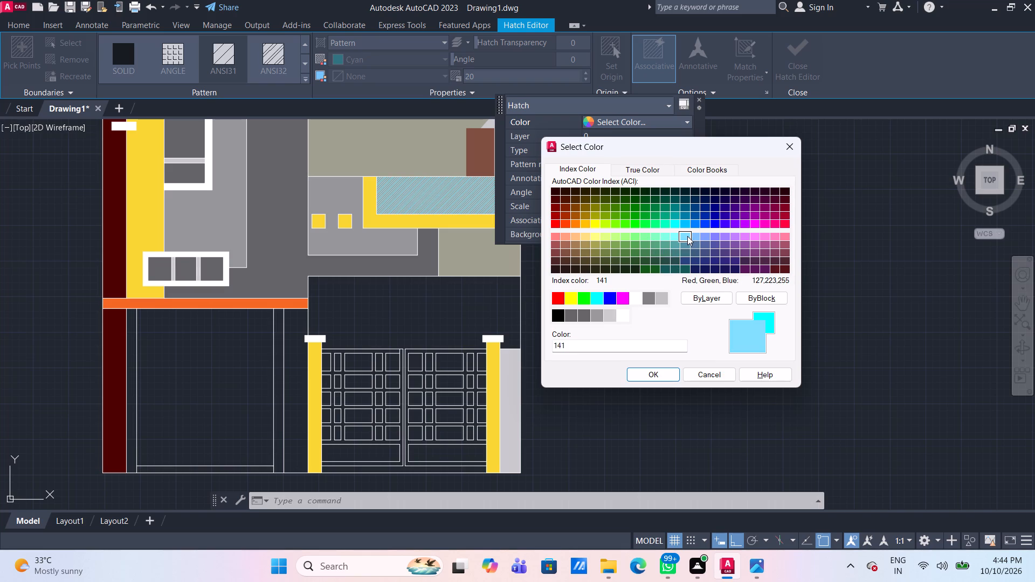
{"action": "left_click", "coordinate": [686, 221]}
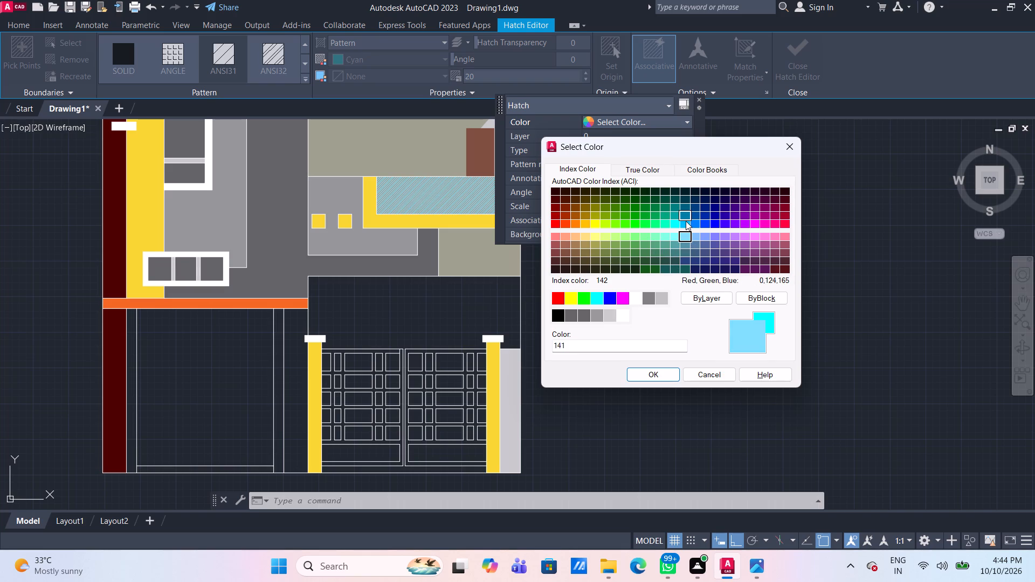
{"action": "left_click", "coordinate": [686, 222]}
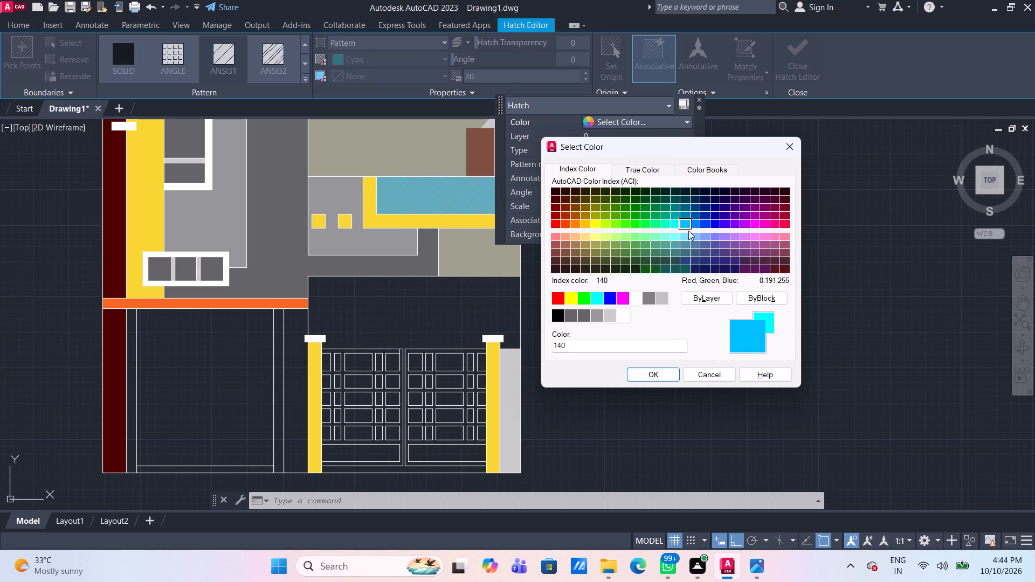
{"action": "left_click", "coordinate": [660, 378]}
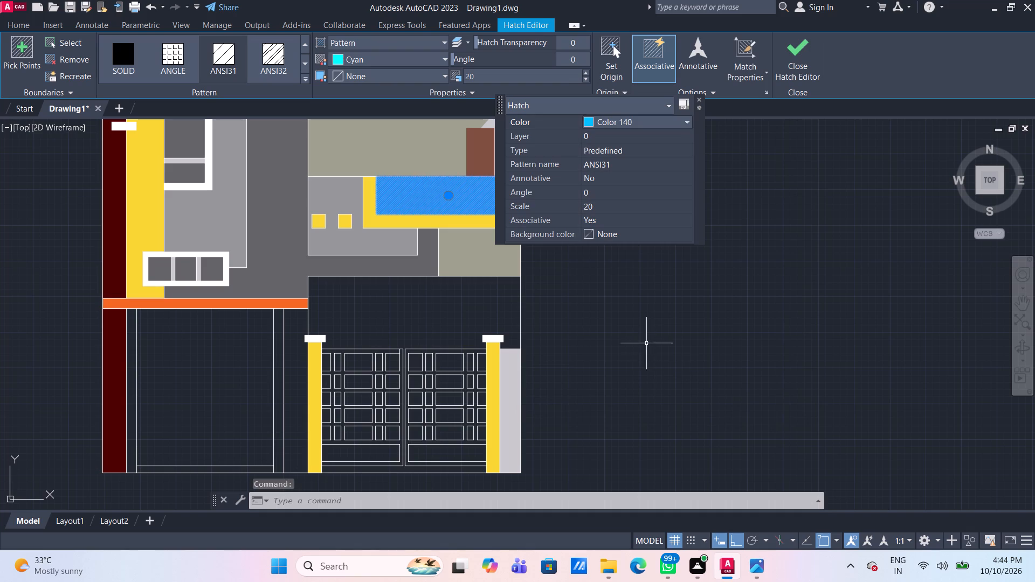
{"action": "key", "text": "Escape"}
Set the scale of the balcony railing panel's ANSI31 hatch to 25.
{"action": "scroll", "coordinate": [629, 322], "scroll_direction": "down", "scroll_amount": 1}
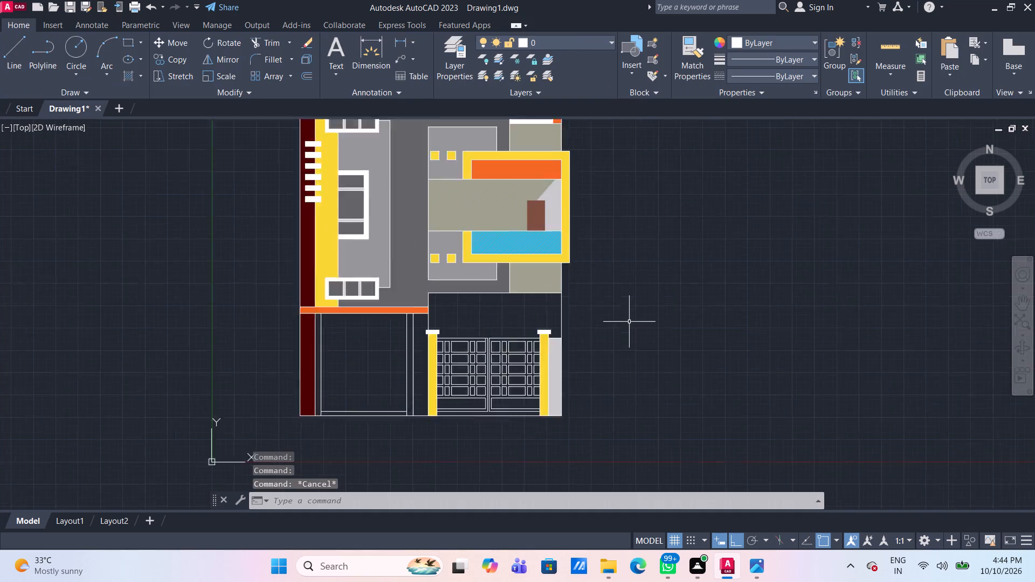
{"action": "scroll", "coordinate": [629, 322], "scroll_direction": "down", "scroll_amount": 1}
{"action": "scroll", "coordinate": [637, 336], "scroll_direction": "up", "scroll_amount": 2}
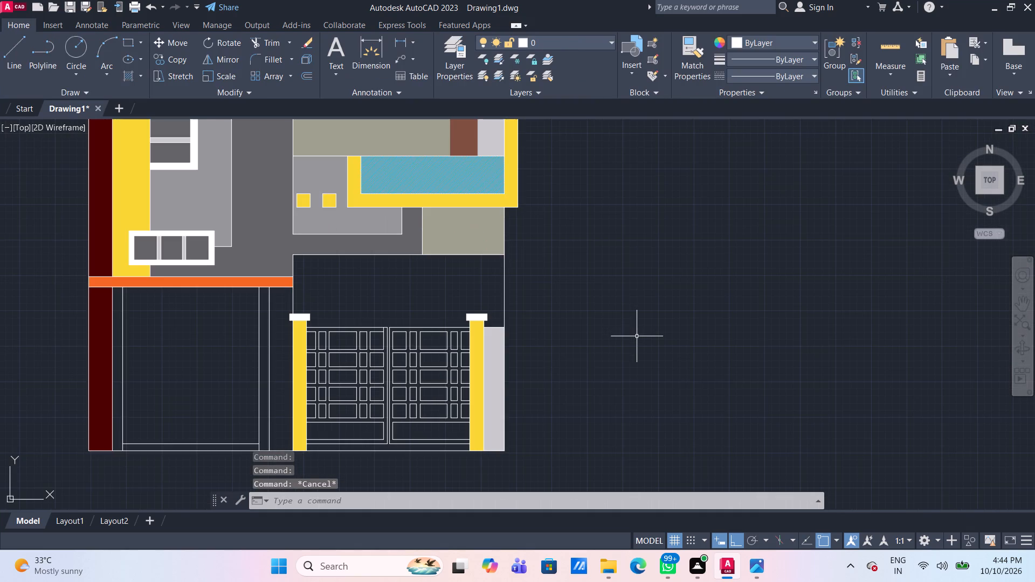
{"action": "left_click", "coordinate": [447, 171]}
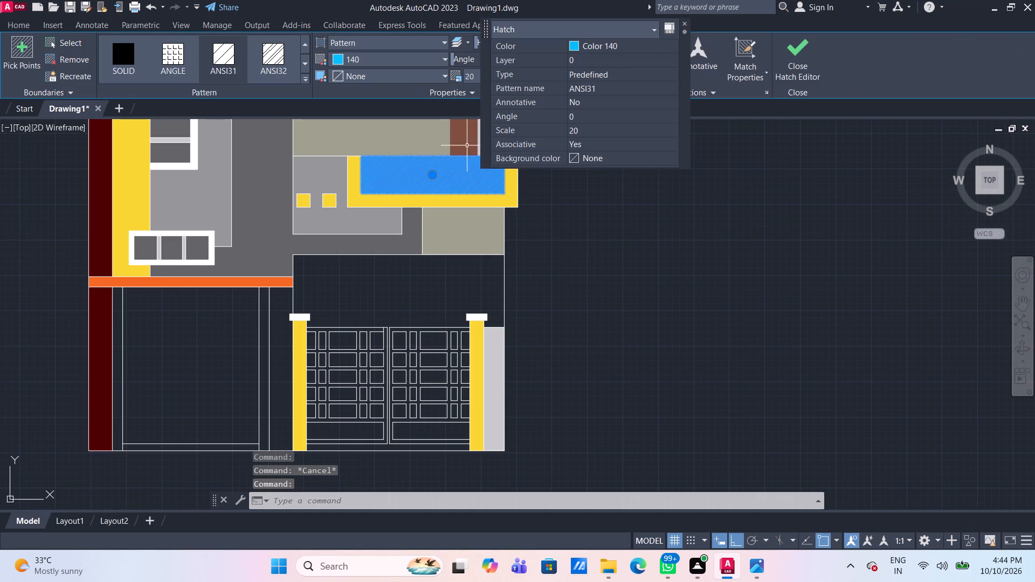
{"action": "left_click", "coordinate": [586, 126]}
{"action": "type", "text": "25"}
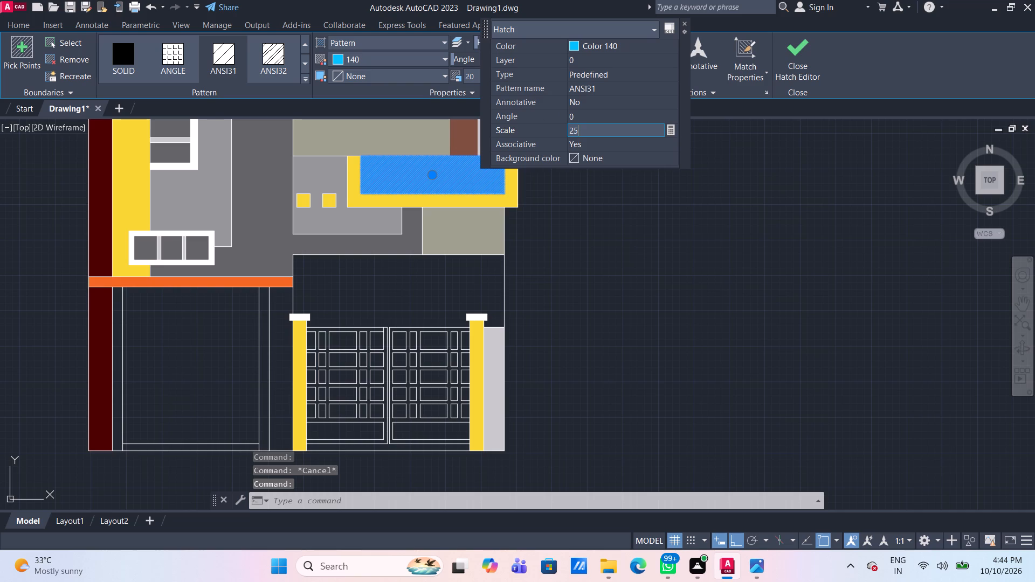
{"action": "key", "text": "Return"}
{"action": "left_click", "coordinate": [643, 261]}
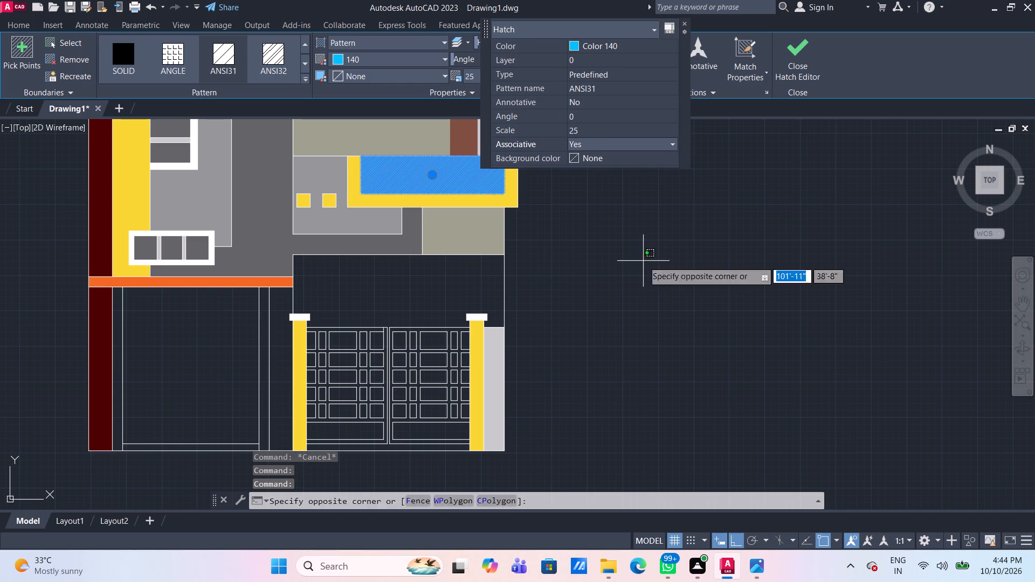
{"action": "key", "text": "Escape"}
{"action": "key", "text": "Escape"}
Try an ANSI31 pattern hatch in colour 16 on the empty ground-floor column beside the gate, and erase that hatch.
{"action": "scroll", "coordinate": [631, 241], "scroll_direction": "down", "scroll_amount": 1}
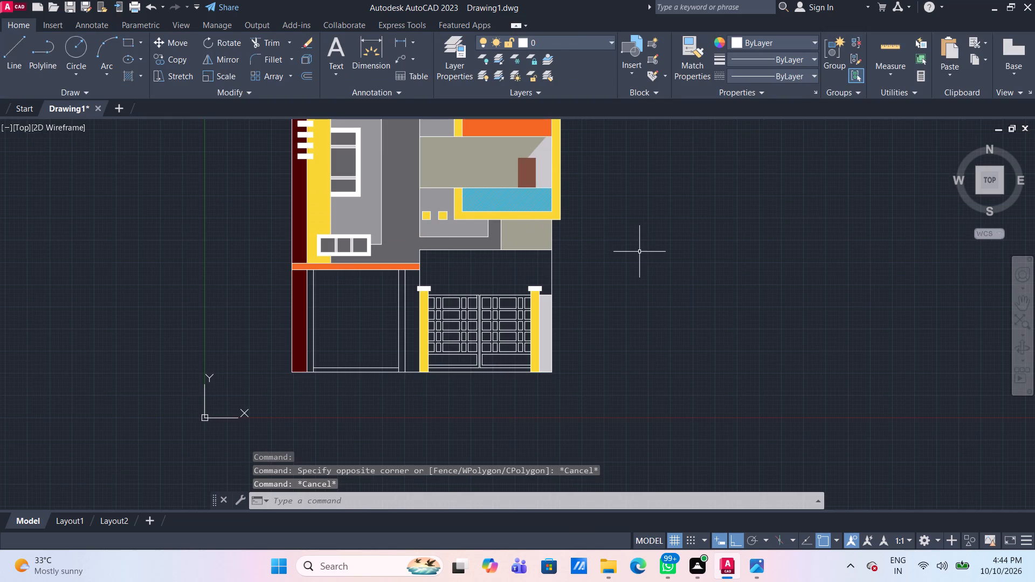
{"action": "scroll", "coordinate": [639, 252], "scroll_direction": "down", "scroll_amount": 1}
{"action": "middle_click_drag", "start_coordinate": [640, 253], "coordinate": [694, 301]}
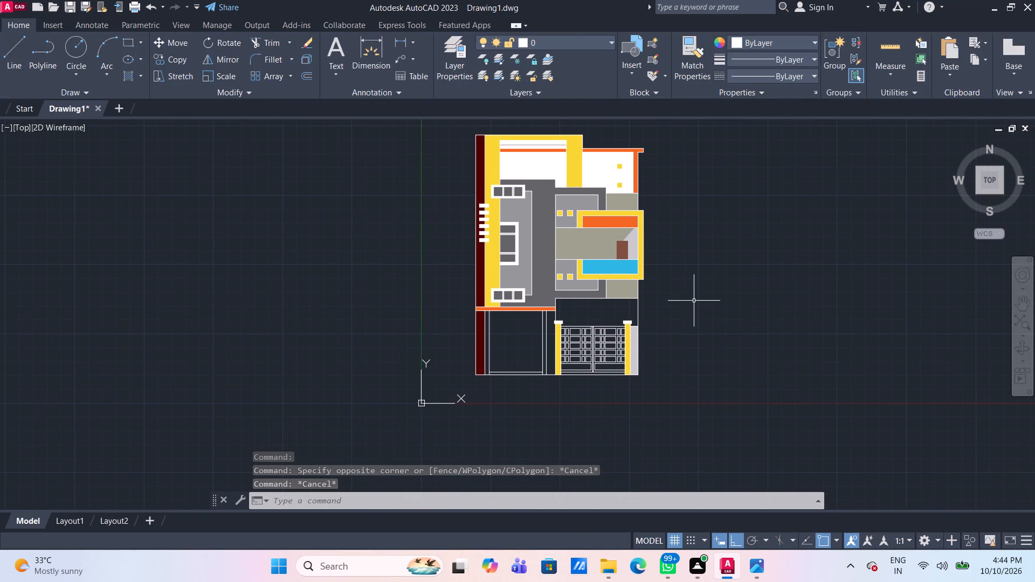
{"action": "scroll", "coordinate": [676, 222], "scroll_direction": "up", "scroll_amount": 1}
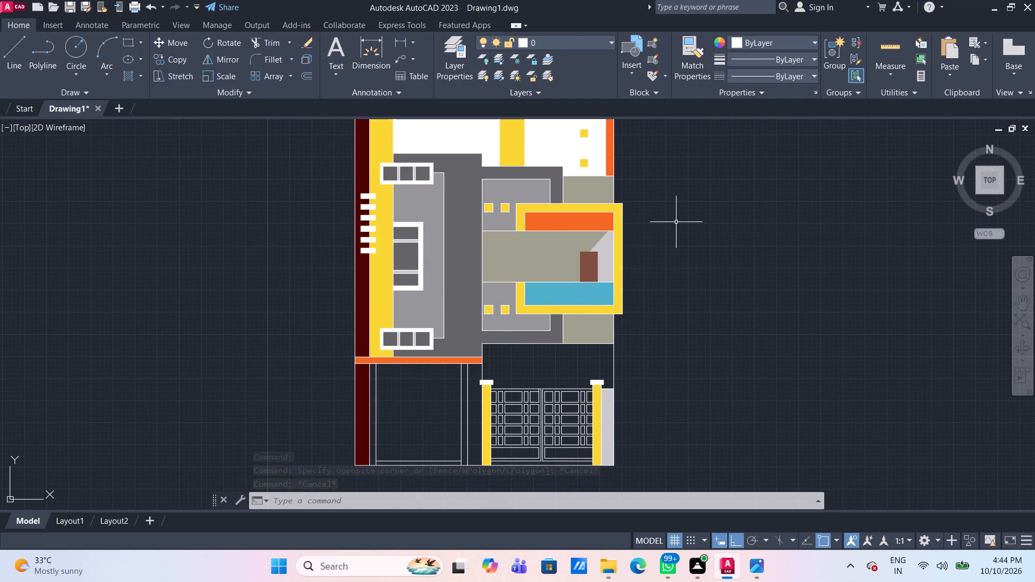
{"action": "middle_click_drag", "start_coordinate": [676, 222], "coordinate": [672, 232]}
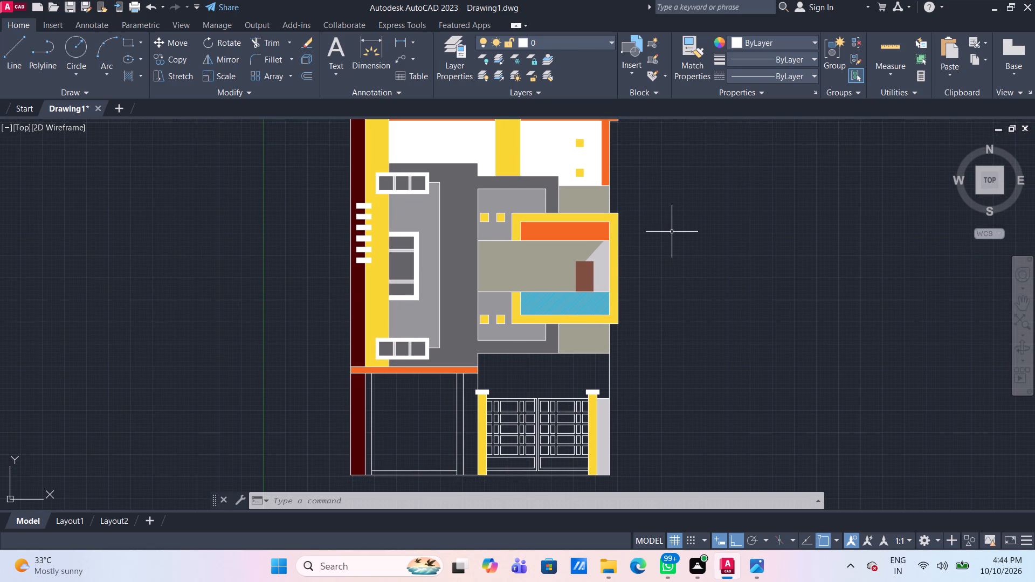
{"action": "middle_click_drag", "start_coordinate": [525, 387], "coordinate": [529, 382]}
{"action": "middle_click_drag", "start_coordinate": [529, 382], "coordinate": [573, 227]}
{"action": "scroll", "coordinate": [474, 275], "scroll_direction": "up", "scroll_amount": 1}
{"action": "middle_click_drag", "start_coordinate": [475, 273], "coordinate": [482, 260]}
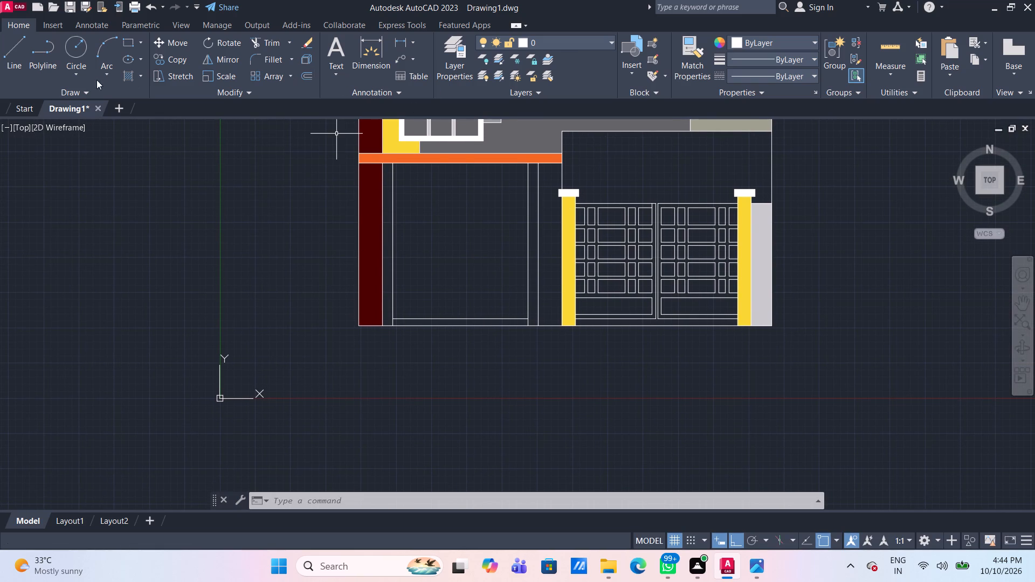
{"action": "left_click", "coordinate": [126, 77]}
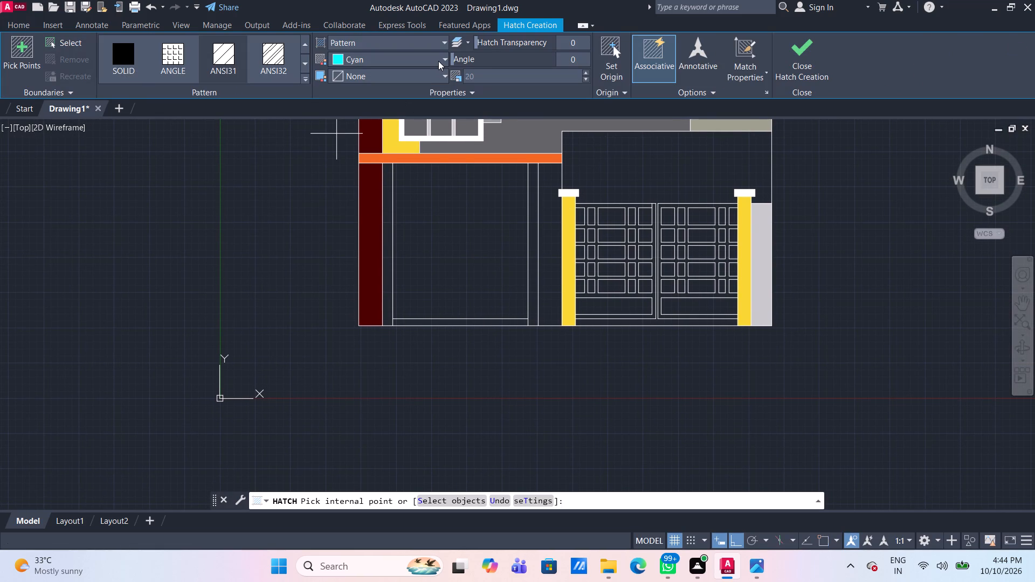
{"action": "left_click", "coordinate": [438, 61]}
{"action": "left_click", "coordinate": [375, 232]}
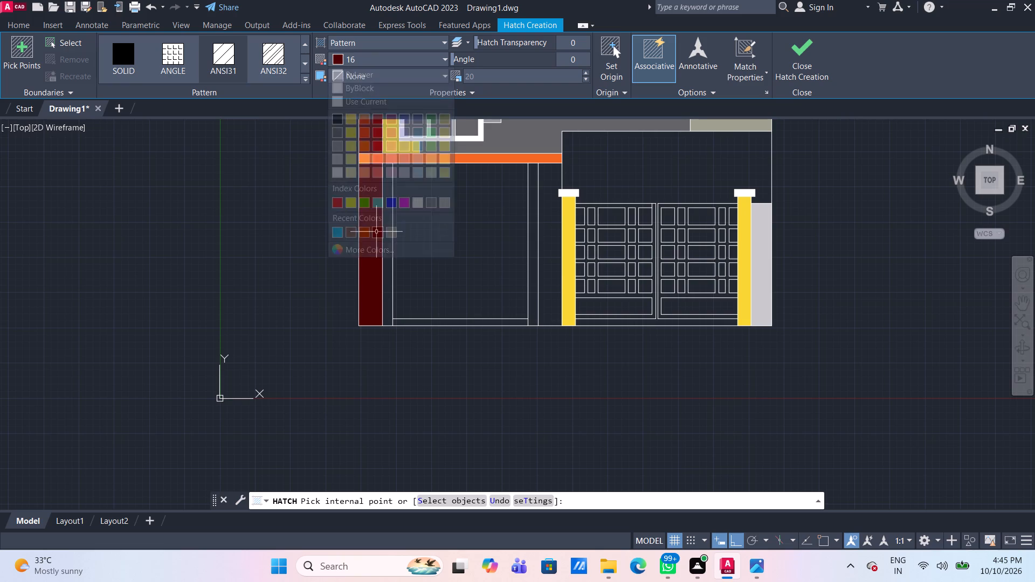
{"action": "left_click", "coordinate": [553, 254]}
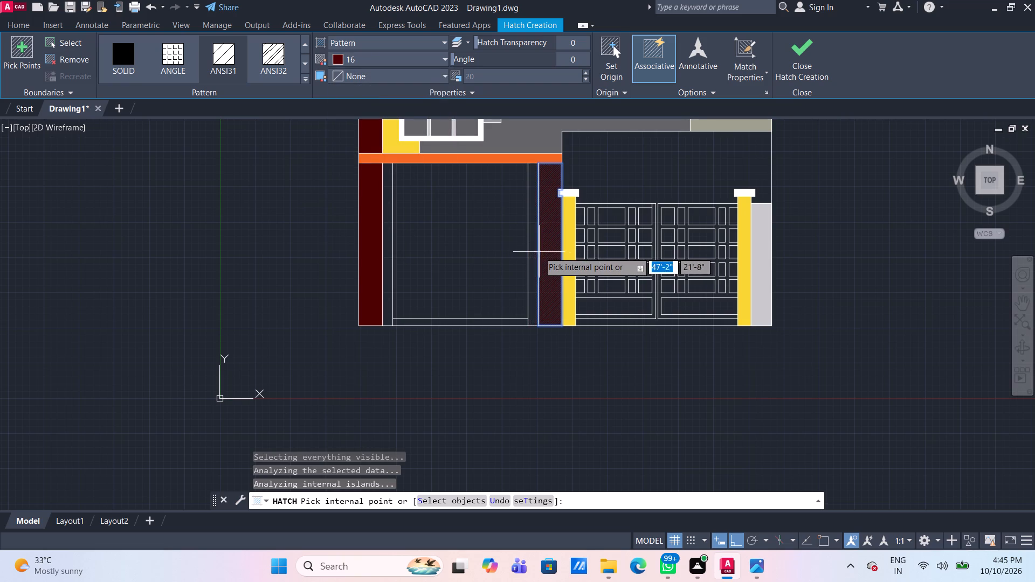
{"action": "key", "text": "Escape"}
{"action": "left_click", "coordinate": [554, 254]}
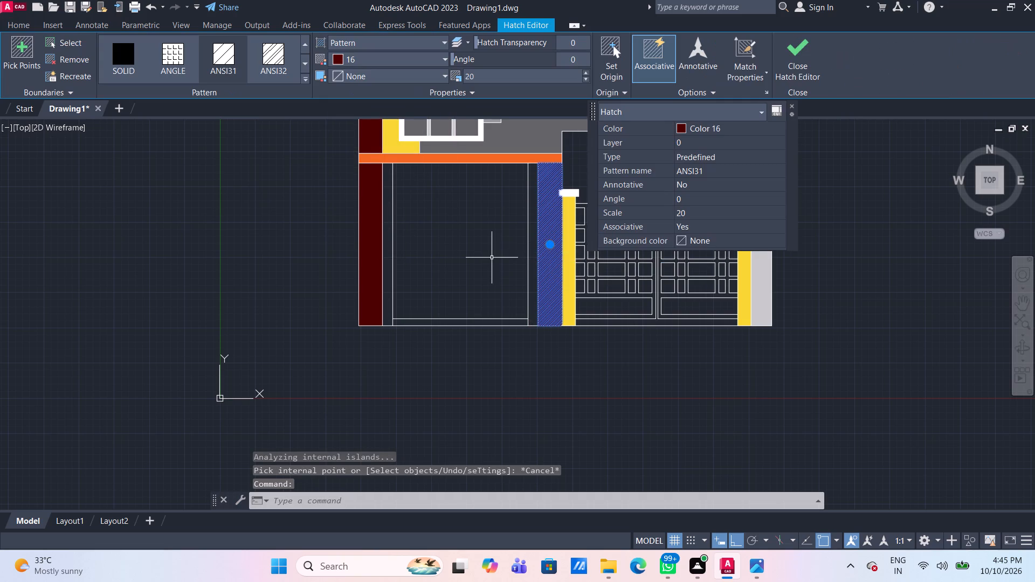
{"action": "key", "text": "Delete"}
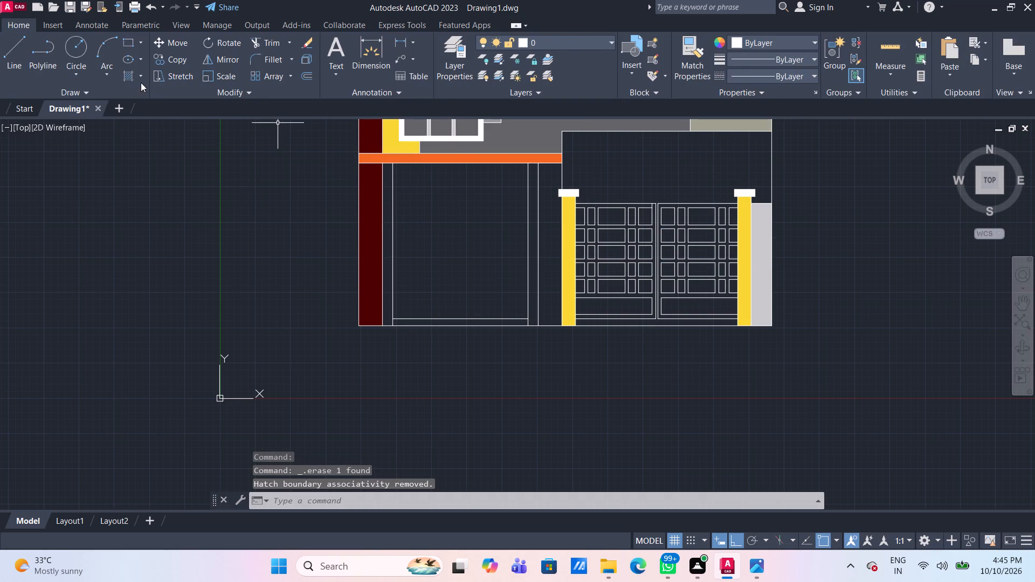
Fill the empty ground-floor column beside the gate's yellow post with a solid hatch in colour 16.
{"action": "left_click", "coordinate": [132, 78]}
{"action": "left_click", "coordinate": [131, 66]}
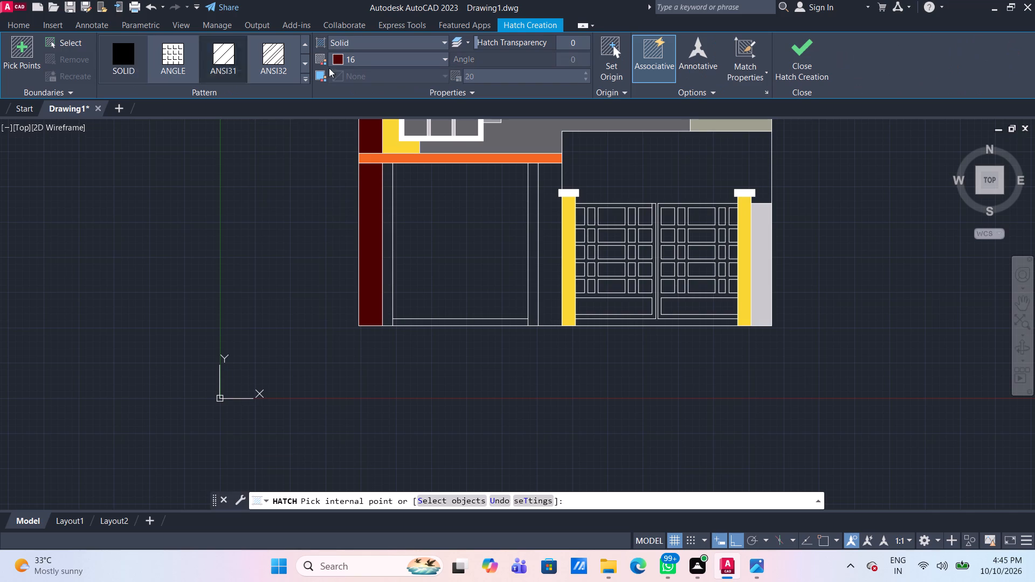
{"action": "left_click", "coordinate": [551, 230]}
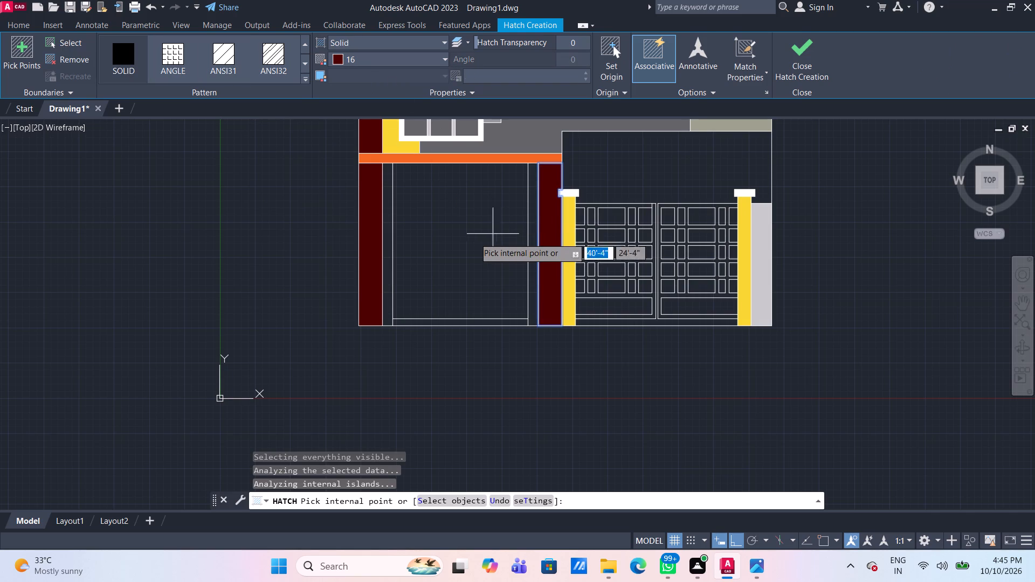
{"action": "key", "text": "Escape"}
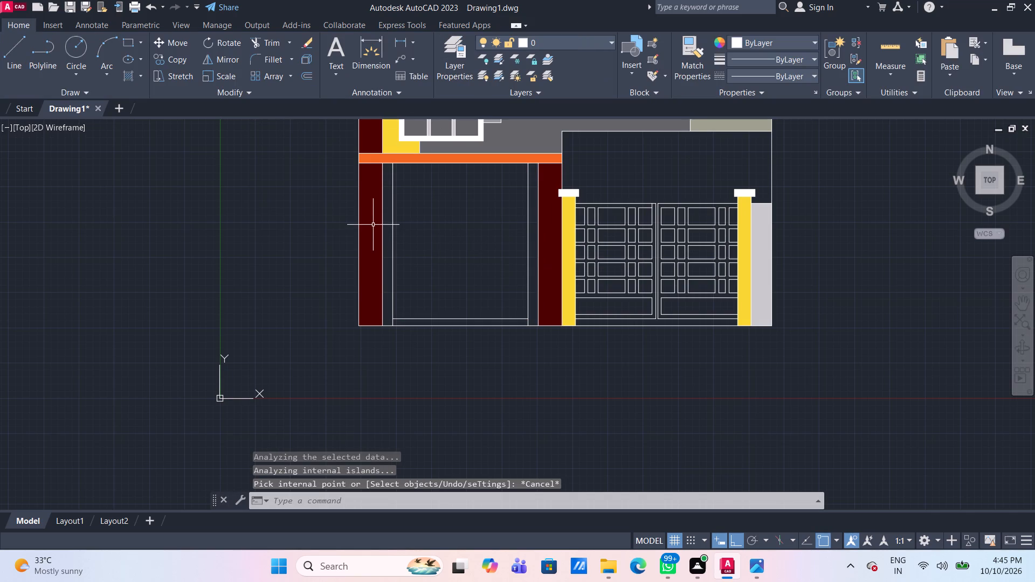
Overlay the two dark-red ground-floor columns with an ANSI31 hatch in colour 99,100,102 at angle 45 and scale 20.
{"action": "left_click", "coordinate": [126, 81]}
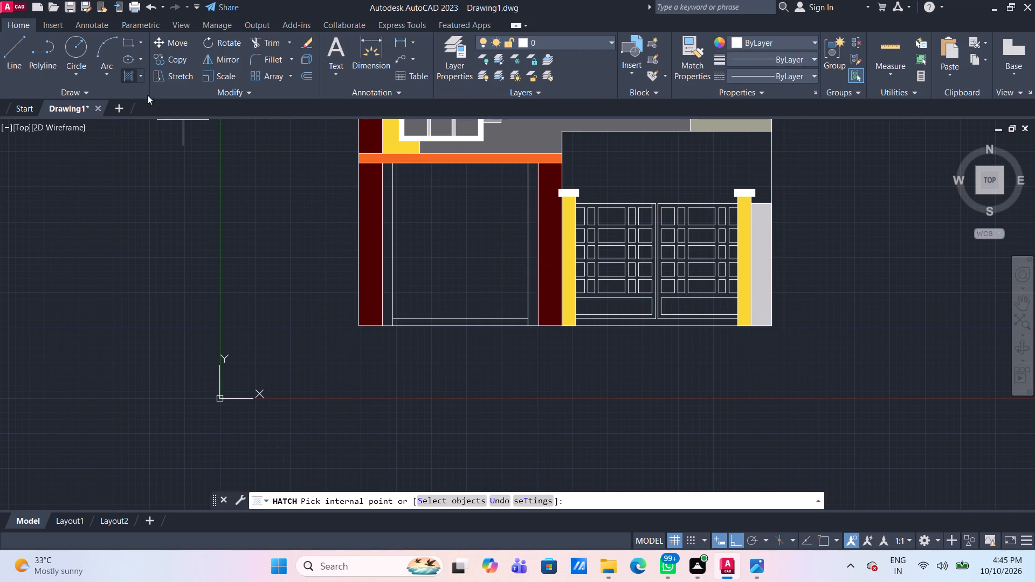
{"action": "left_click", "coordinate": [231, 57]}
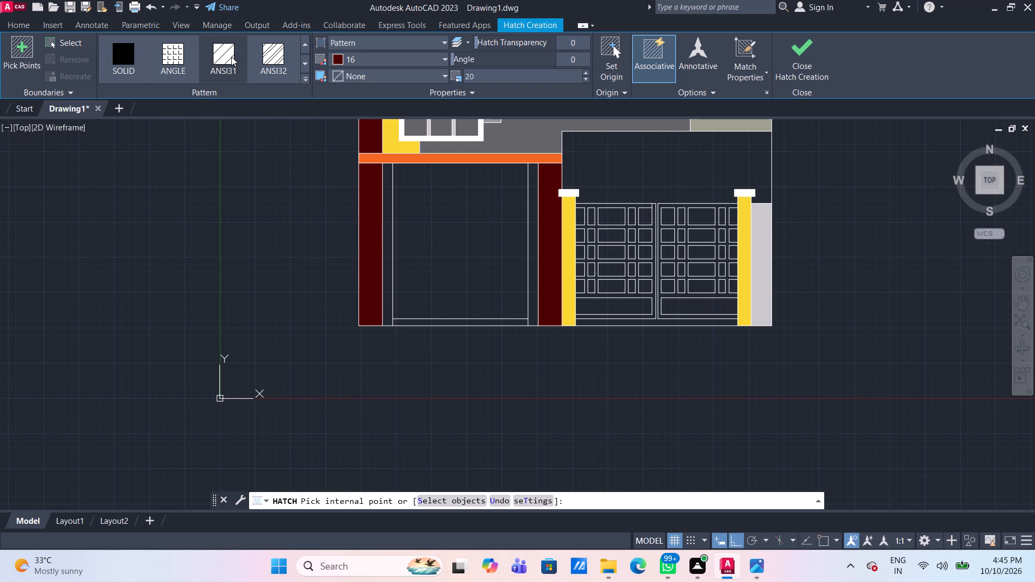
{"action": "left_click", "coordinate": [387, 60]}
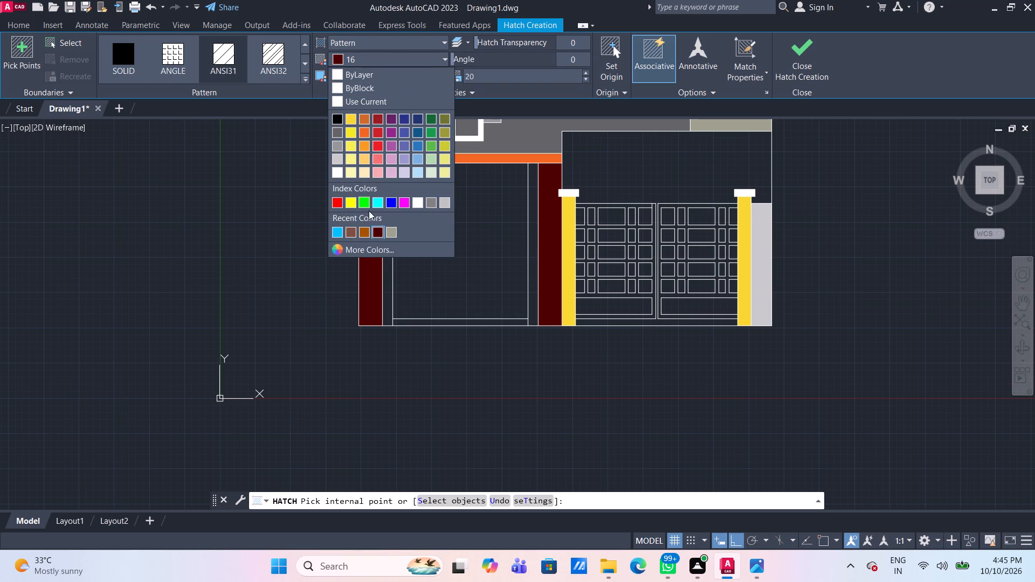
{"action": "left_click", "coordinate": [337, 134]}
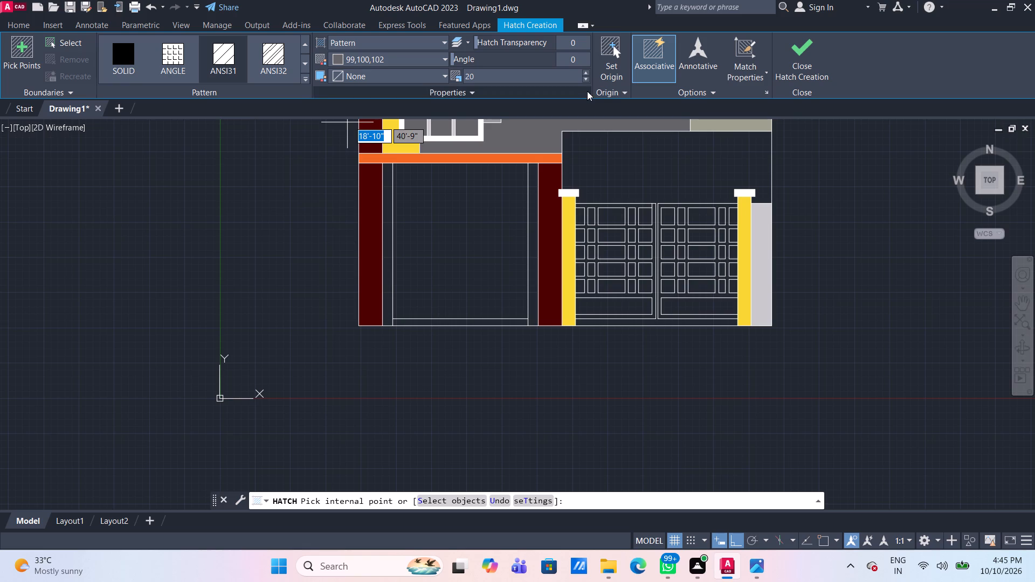
{"action": "left_click", "coordinate": [576, 58]}
{"action": "type", "text": "45"}
{"action": "key", "text": "Return"}
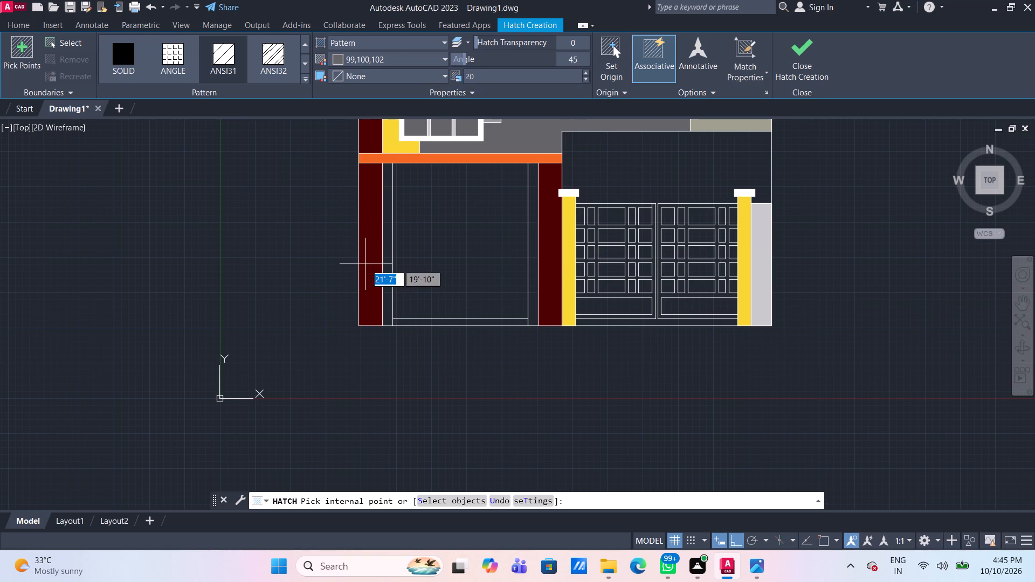
{"action": "left_click", "coordinate": [368, 264]}
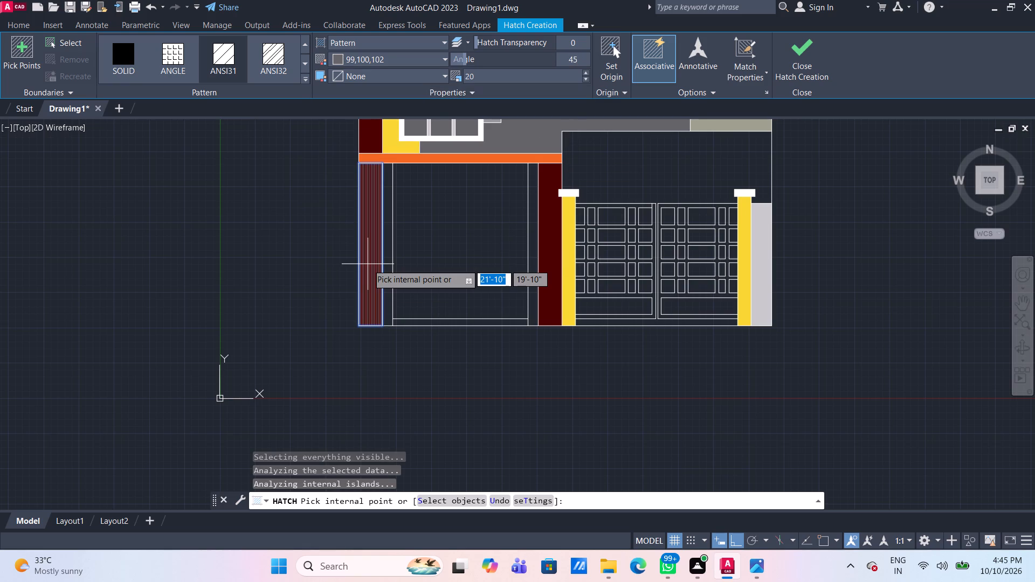
{"action": "left_click", "coordinate": [369, 138]}
{"action": "left_click", "coordinate": [643, 313]}
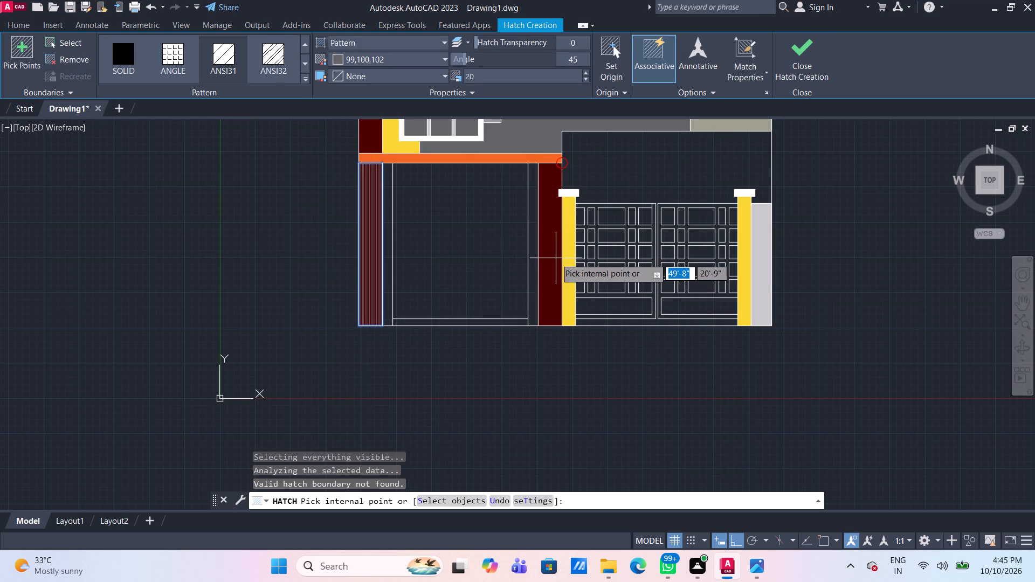
{"action": "left_click", "coordinate": [555, 258]}
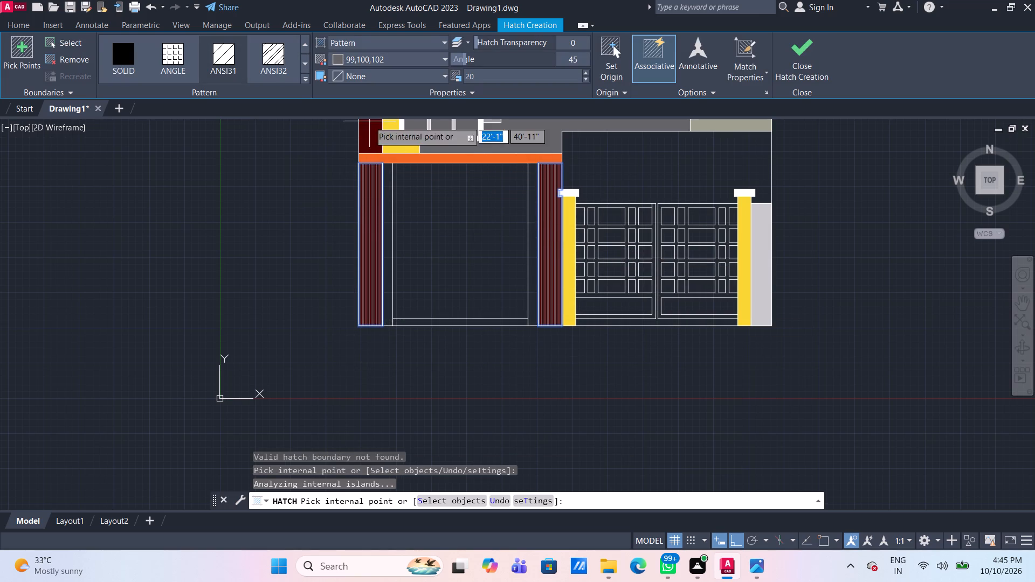
Extend the same ANSI31 hatch to the dark-red upper-floor column strip above the orange band.
{"action": "left_click", "coordinate": [374, 133]}
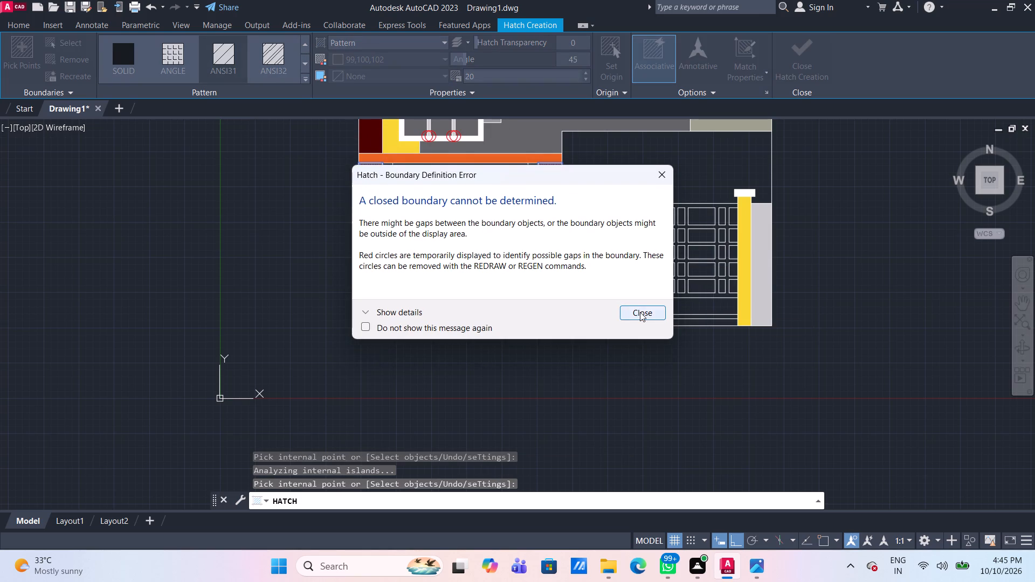
{"action": "left_click", "coordinate": [640, 312]}
{"action": "middle_click_drag", "start_coordinate": [450, 226], "coordinate": [462, 325]}
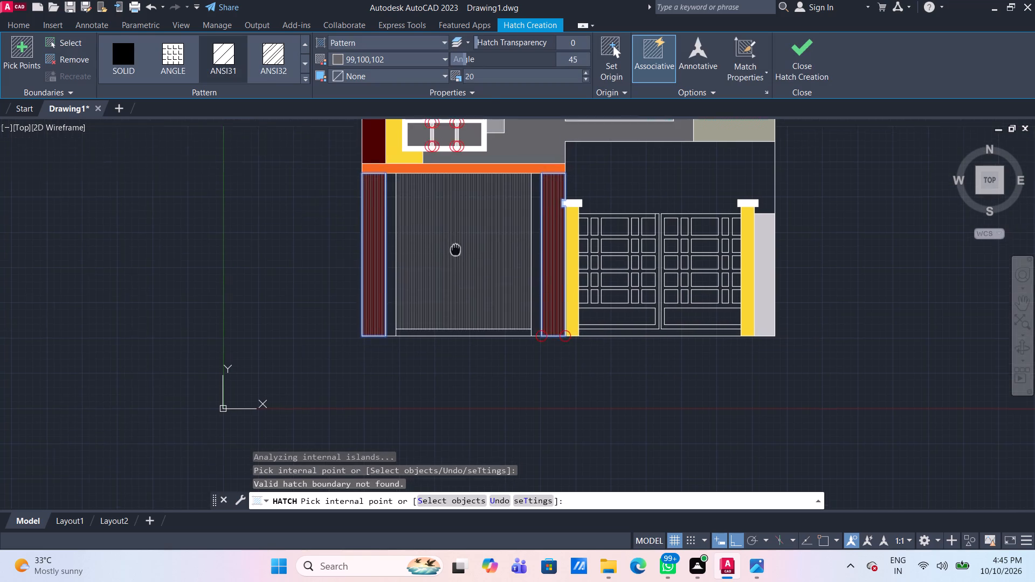
{"action": "middle_click_drag", "start_coordinate": [462, 325], "coordinate": [470, 366]}
{"action": "left_click", "coordinate": [390, 207]}
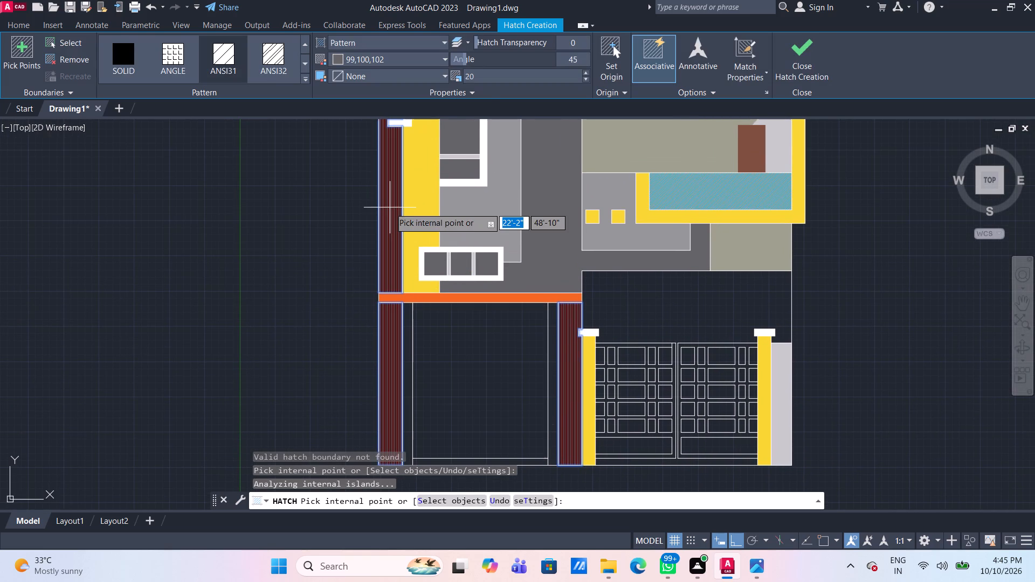
{"action": "key", "text": "Escape"}
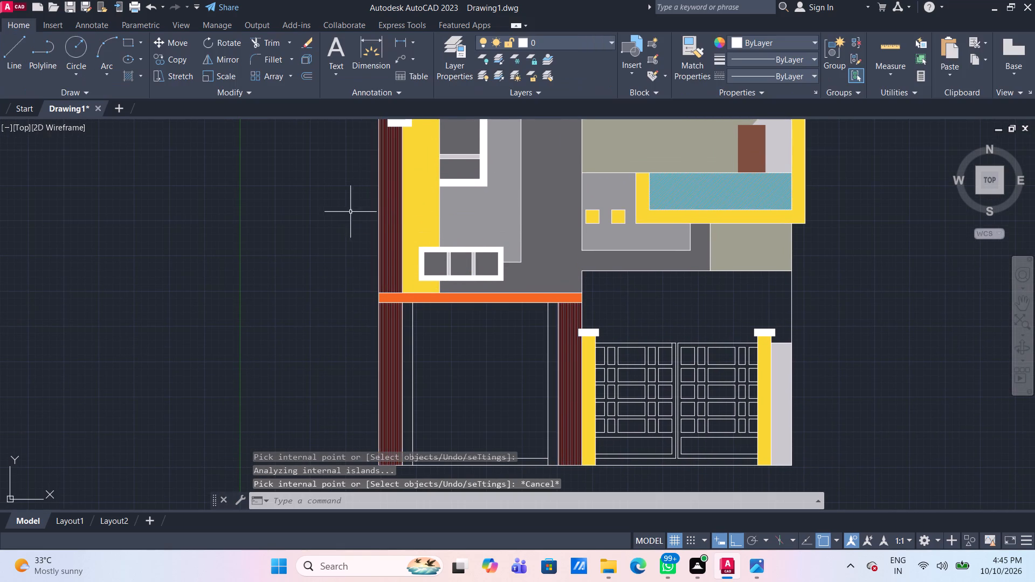
Change the colour of the dark-red columns' ANSI31 hatch to index colour 18.
{"action": "left_click", "coordinate": [389, 231]}
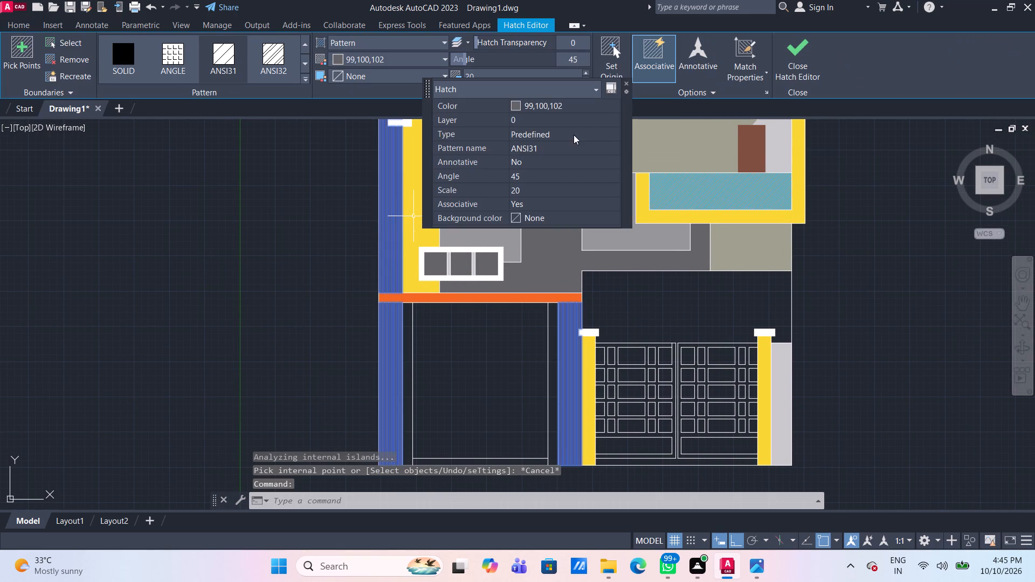
{"action": "left_click", "coordinate": [584, 108]}
{"action": "left_click", "coordinate": [584, 108]}
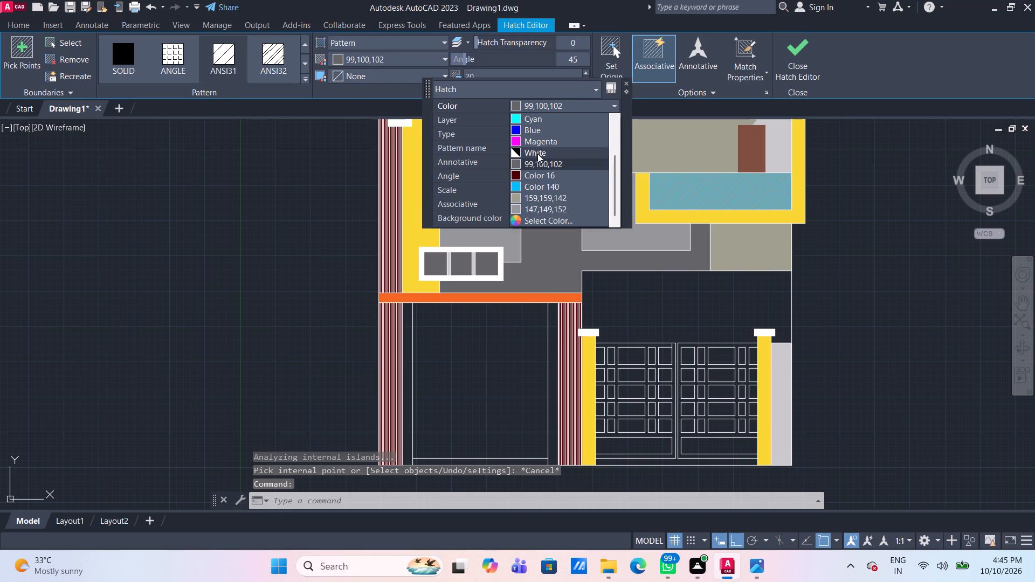
{"action": "left_click", "coordinate": [549, 219]}
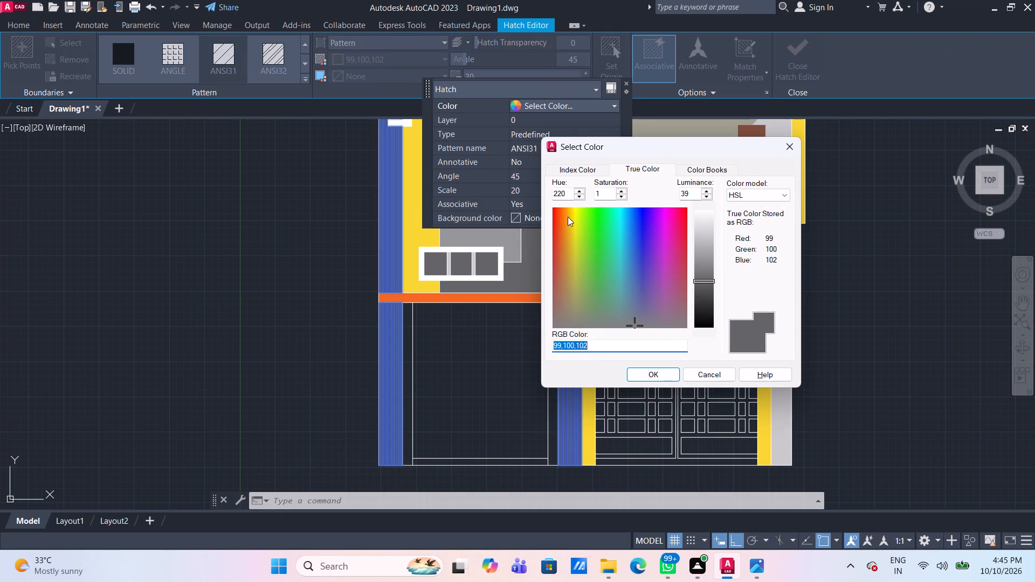
{"action": "left_click", "coordinate": [576, 171]}
{"action": "left_click", "coordinate": [557, 191]}
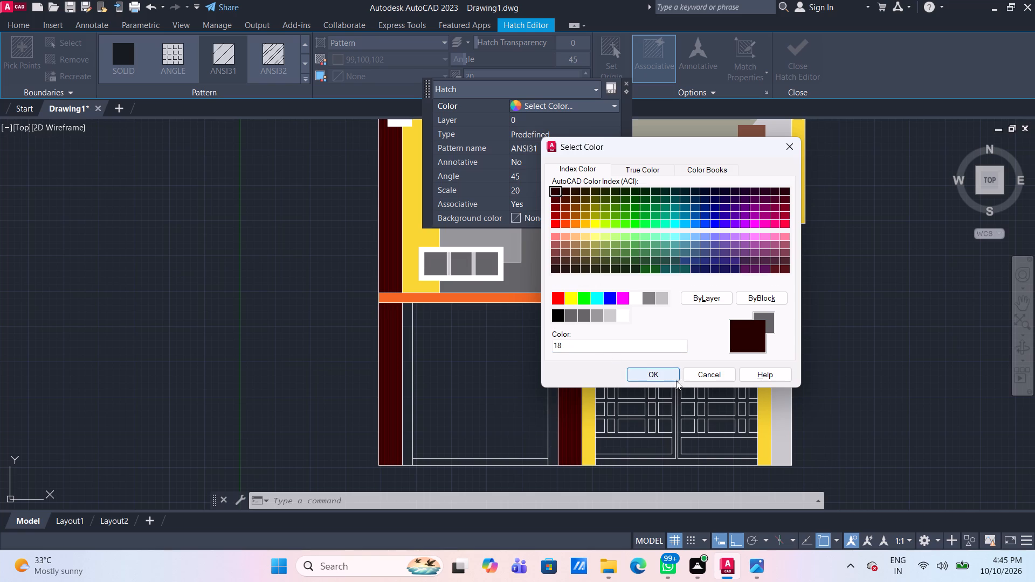
{"action": "left_click", "coordinate": [662, 372]}
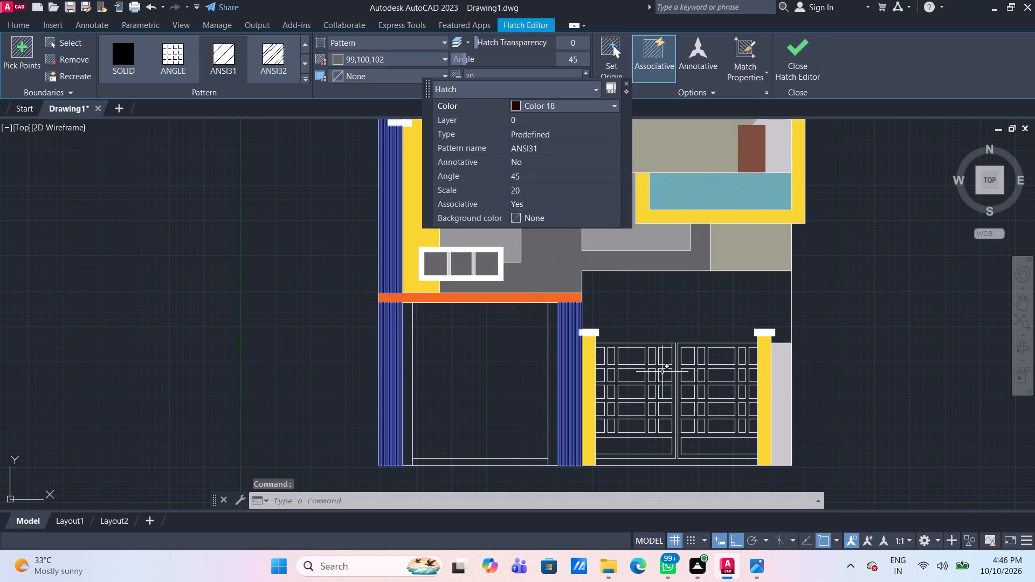
Set the angle of the dark-red columns' ANSI31 hatch to 135.
{"action": "left_click", "coordinate": [564, 176]}
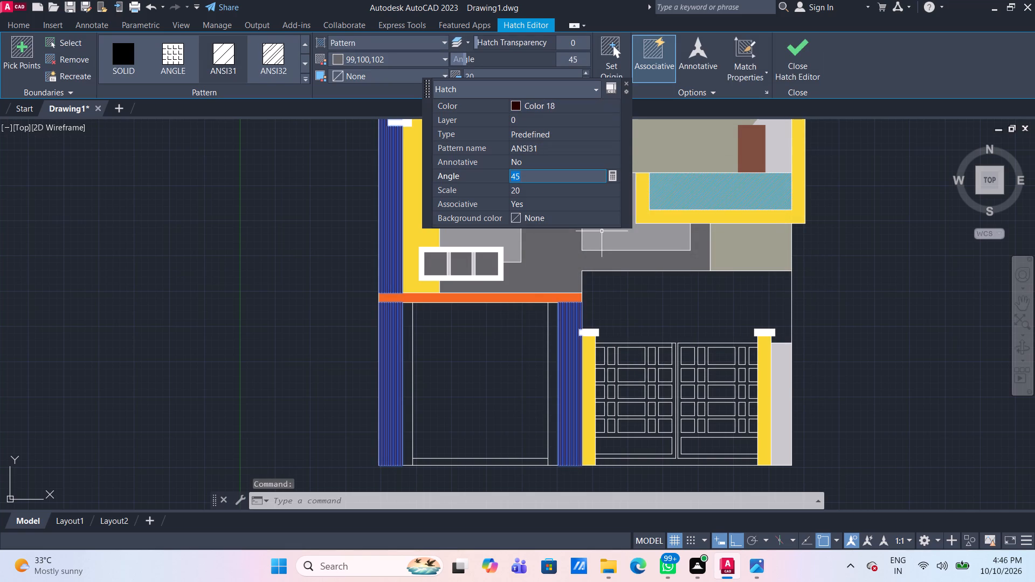
{"action": "type", "text": "135"}
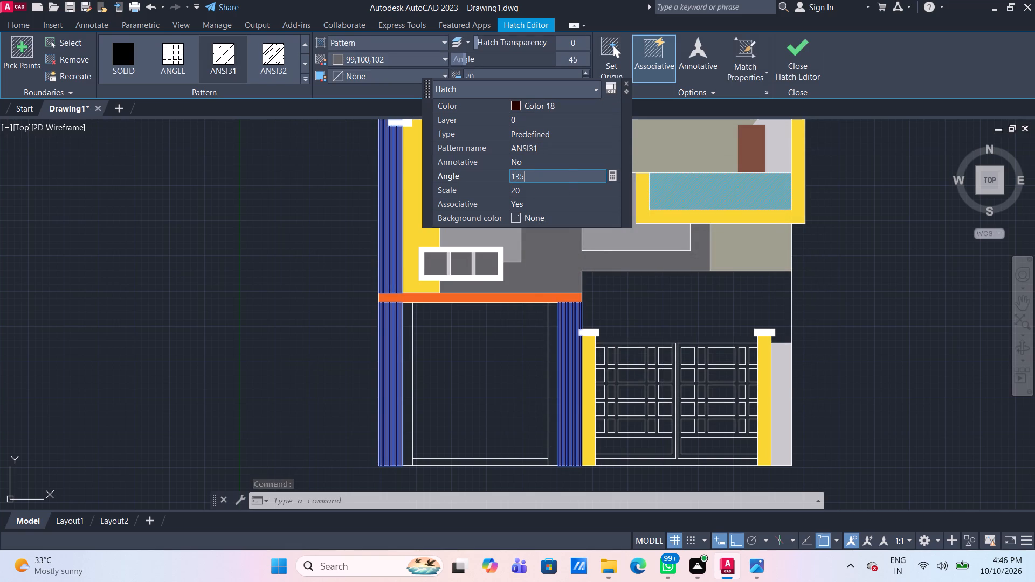
{"action": "key", "text": "Return"}
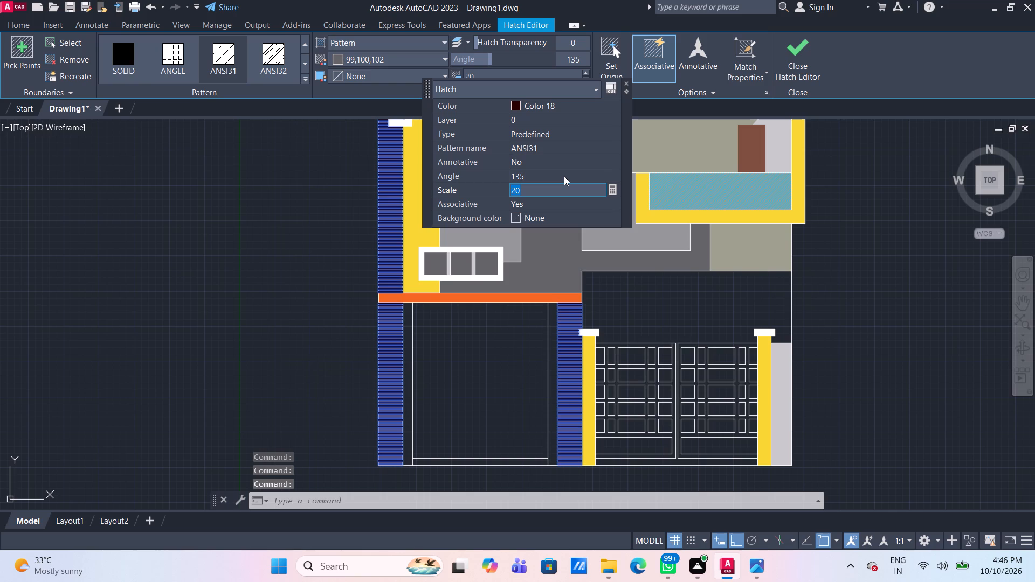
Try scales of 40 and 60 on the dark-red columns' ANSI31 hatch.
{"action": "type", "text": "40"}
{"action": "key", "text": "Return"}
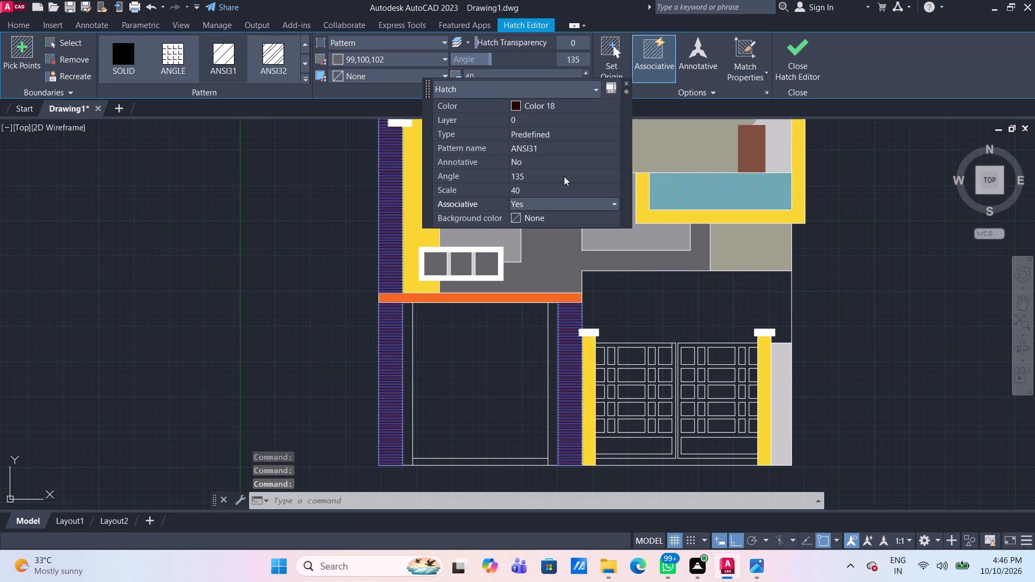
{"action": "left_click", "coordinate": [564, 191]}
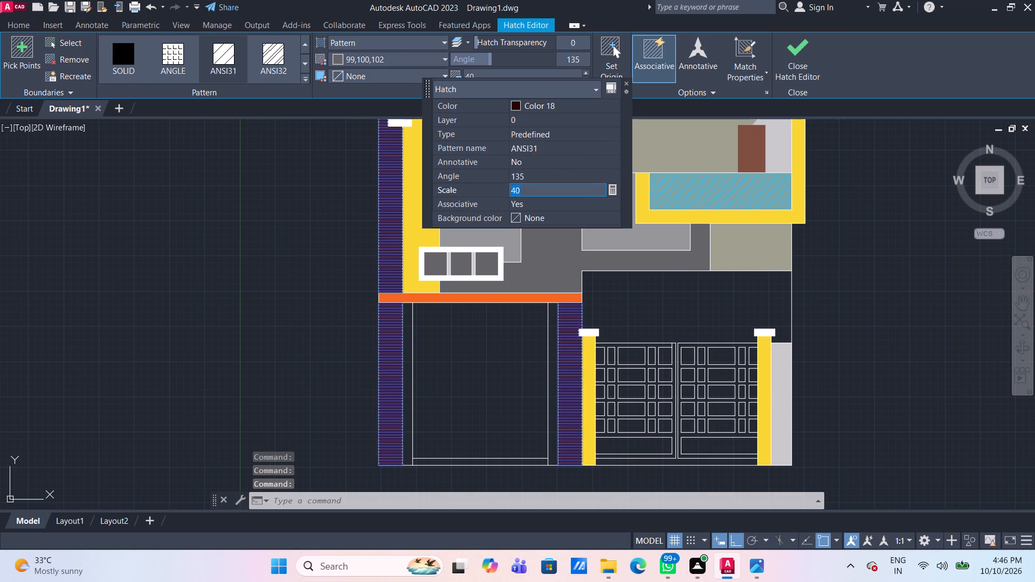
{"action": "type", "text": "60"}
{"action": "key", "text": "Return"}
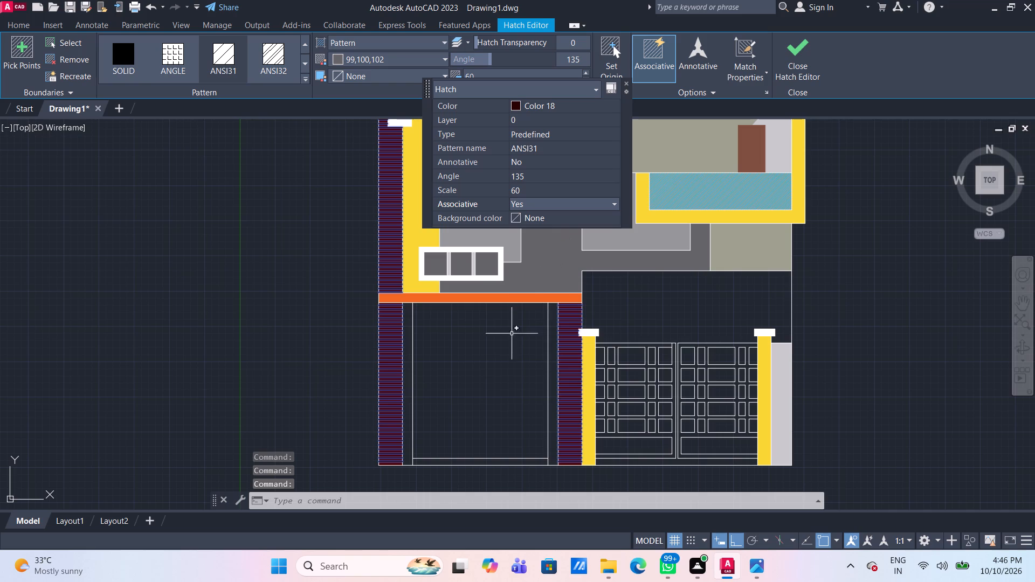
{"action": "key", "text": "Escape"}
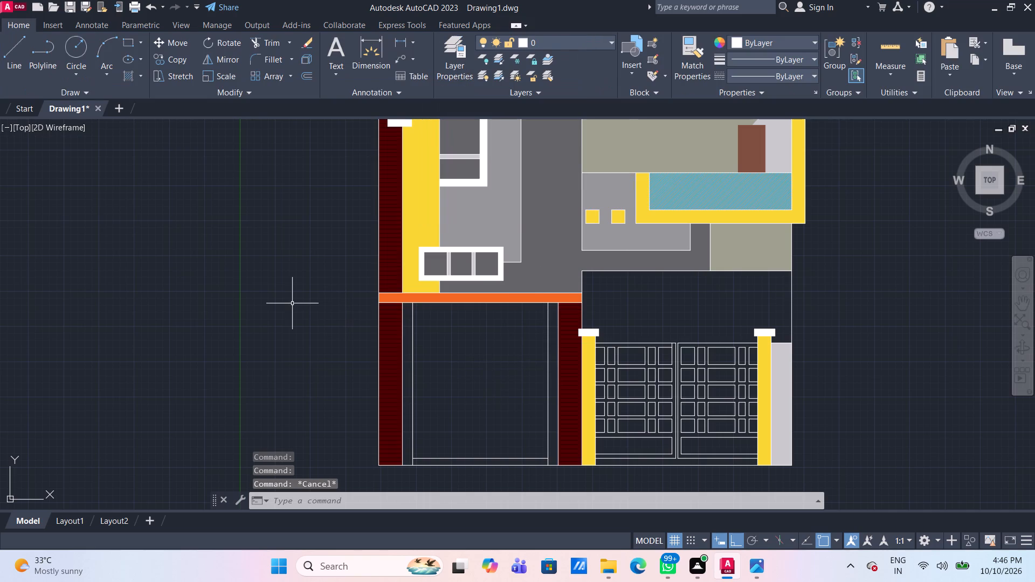
Check the column texture in the reference photo and set the scale of the dark-red columns' ANSI31 hatch to 70.
{"action": "scroll", "coordinate": [292, 303], "scroll_direction": "down", "scroll_amount": 2}
{"action": "scroll", "coordinate": [298, 234], "scroll_direction": "up", "scroll_amount": 2}
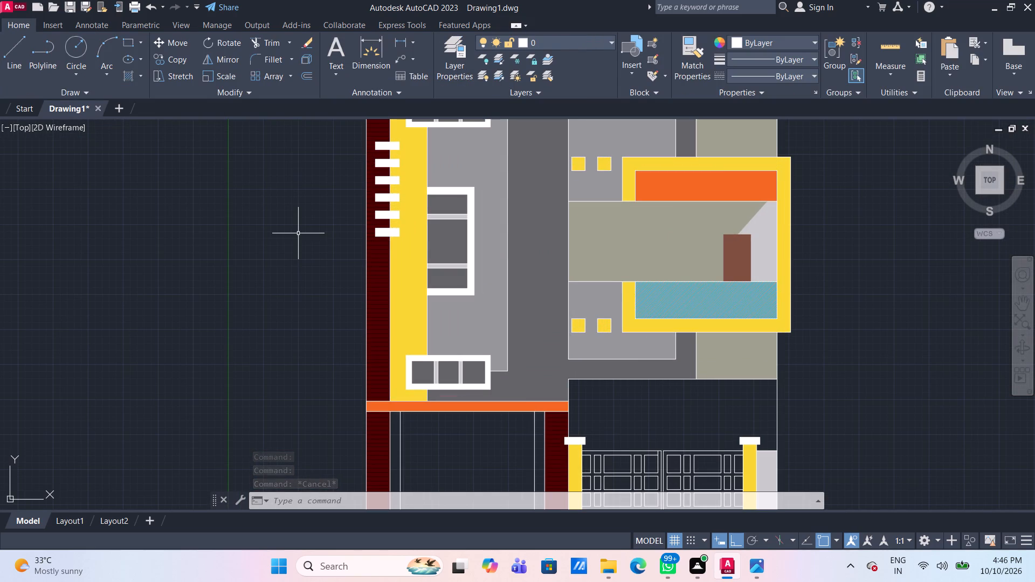
{"action": "left_click", "coordinate": [753, 573]}
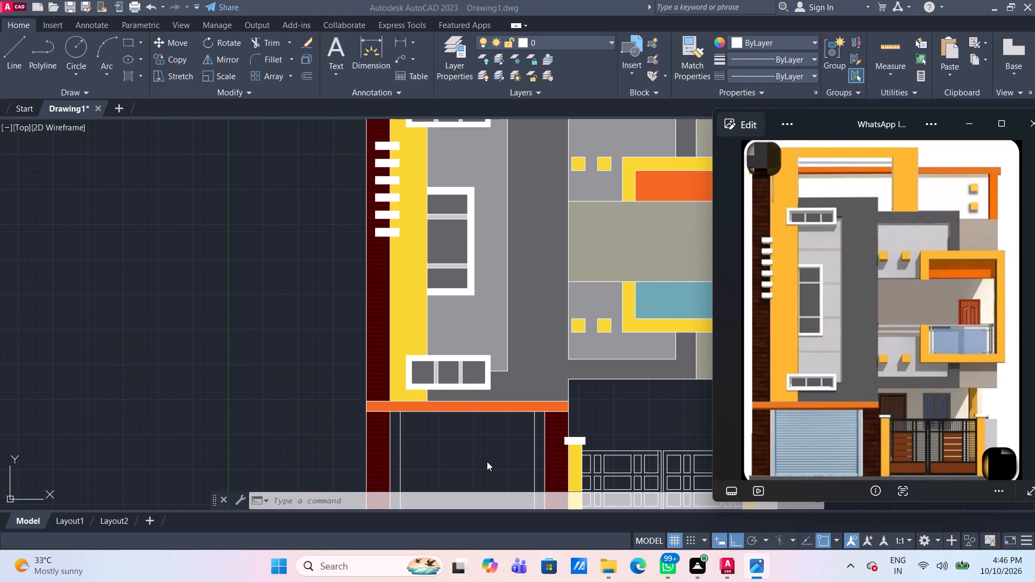
{"action": "left_click", "coordinate": [487, 461]}
{"action": "scroll", "coordinate": [521, 453], "scroll_direction": "up", "scroll_amount": 2}
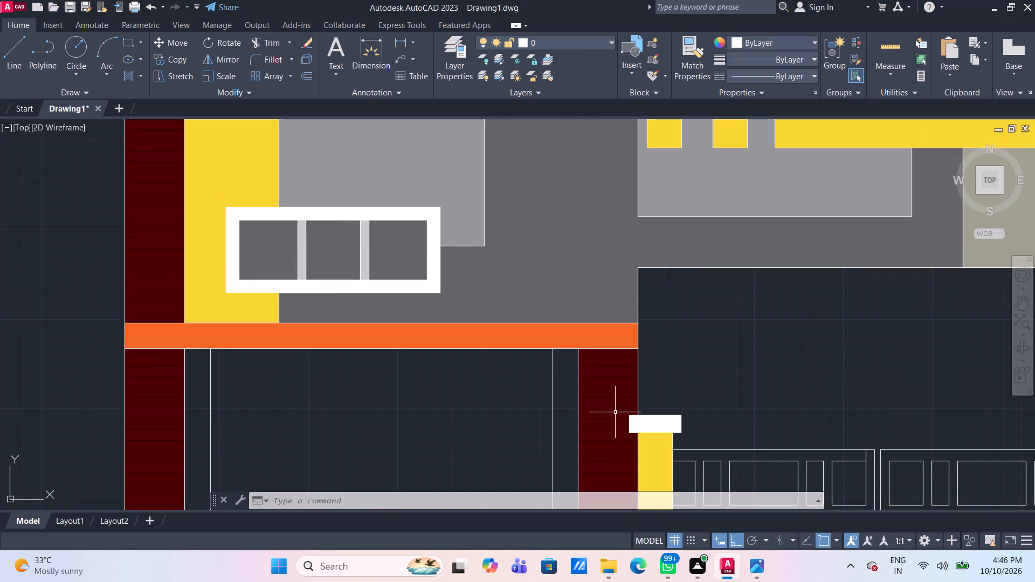
{"action": "left_click", "coordinate": [617, 397]}
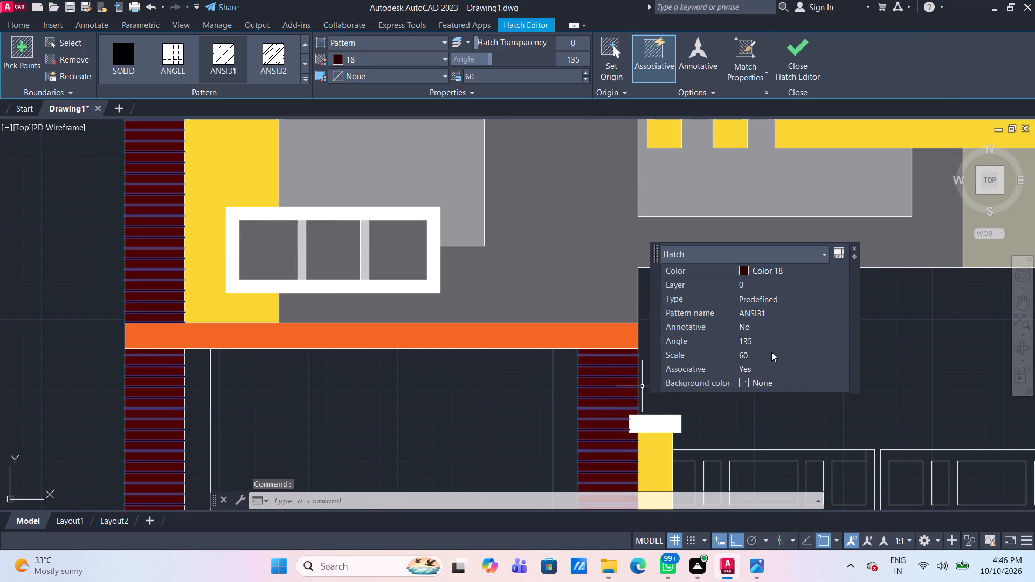
{"action": "left_click", "coordinate": [771, 352]}
{"action": "type", "text": "70"}
{"action": "key", "text": "Return"}
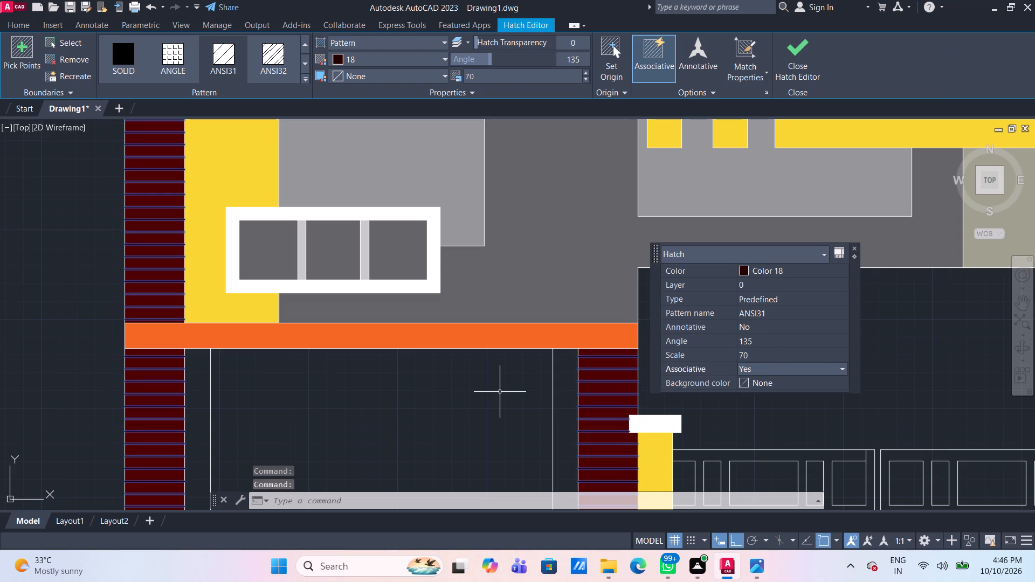
{"action": "key", "text": "Escape"}
Try several dark red and brown index colours on the dark-red columns' solid hatches, settling on index colour 26.
{"action": "scroll", "coordinate": [597, 371], "scroll_direction": "up", "scroll_amount": 2}
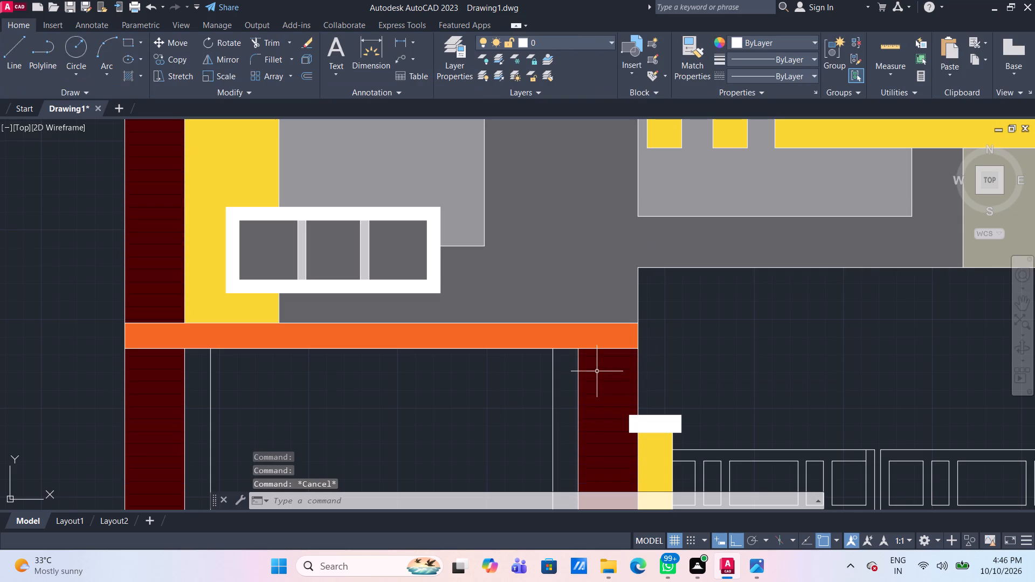
{"action": "left_click", "coordinate": [612, 348]}
{"action": "scroll", "coordinate": [612, 348], "scroll_direction": "down", "scroll_amount": 4}
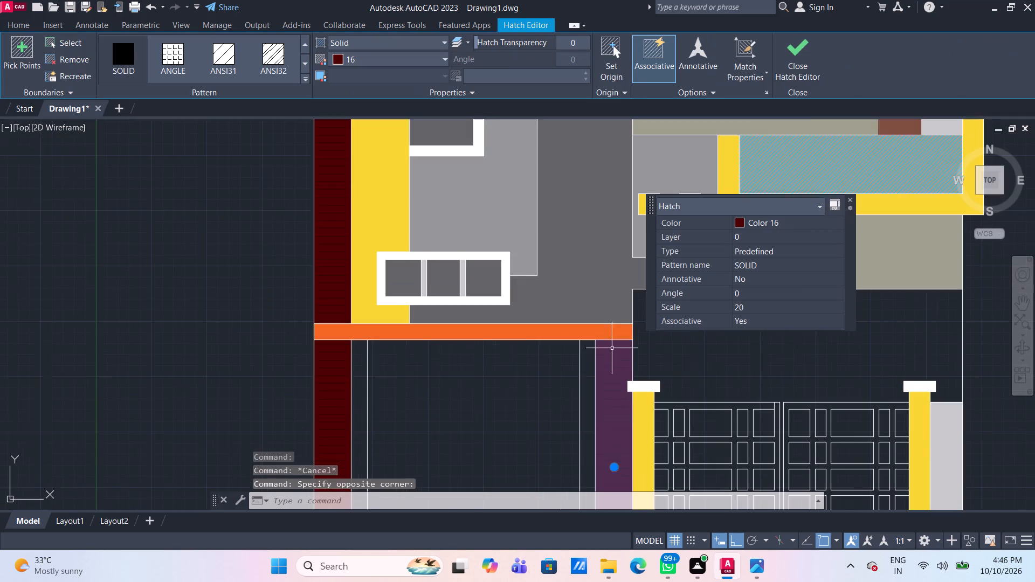
{"action": "scroll", "coordinate": [326, 317], "scroll_direction": "up", "scroll_amount": 3}
{"action": "left_click", "coordinate": [327, 316]}
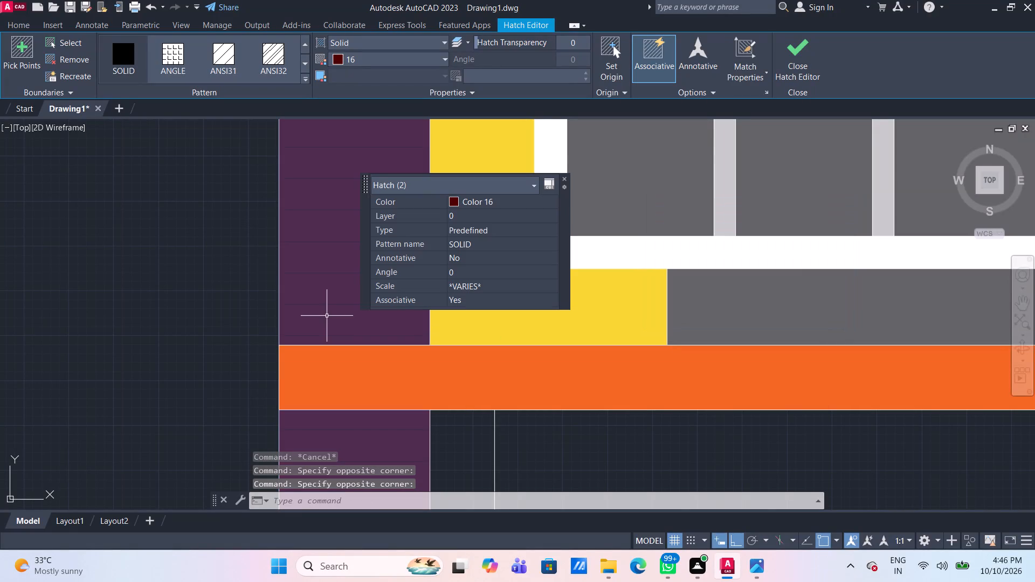
{"action": "left_click", "coordinate": [471, 202]}
{"action": "left_click", "coordinate": [471, 202]}
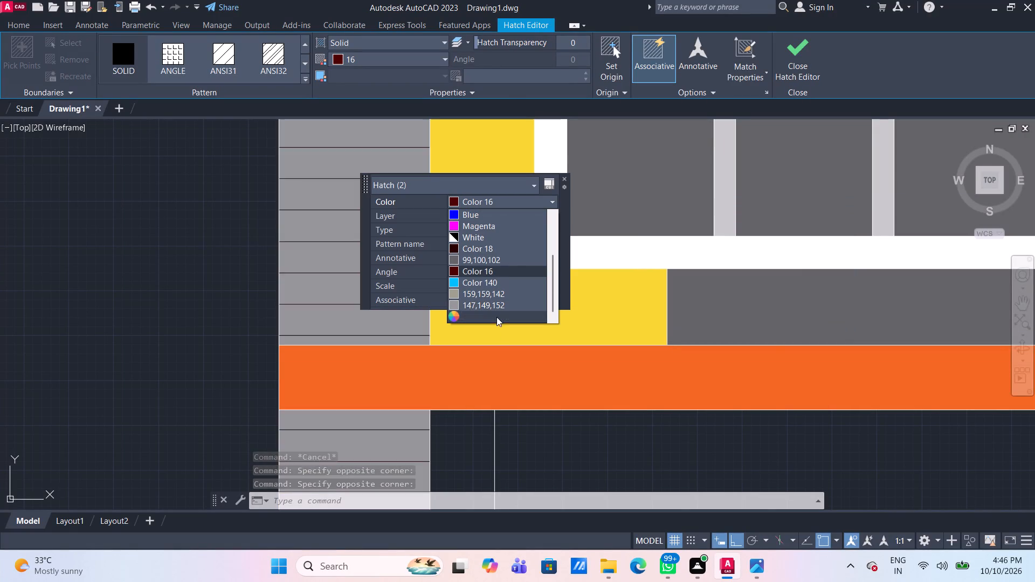
{"action": "left_click", "coordinate": [496, 317]}
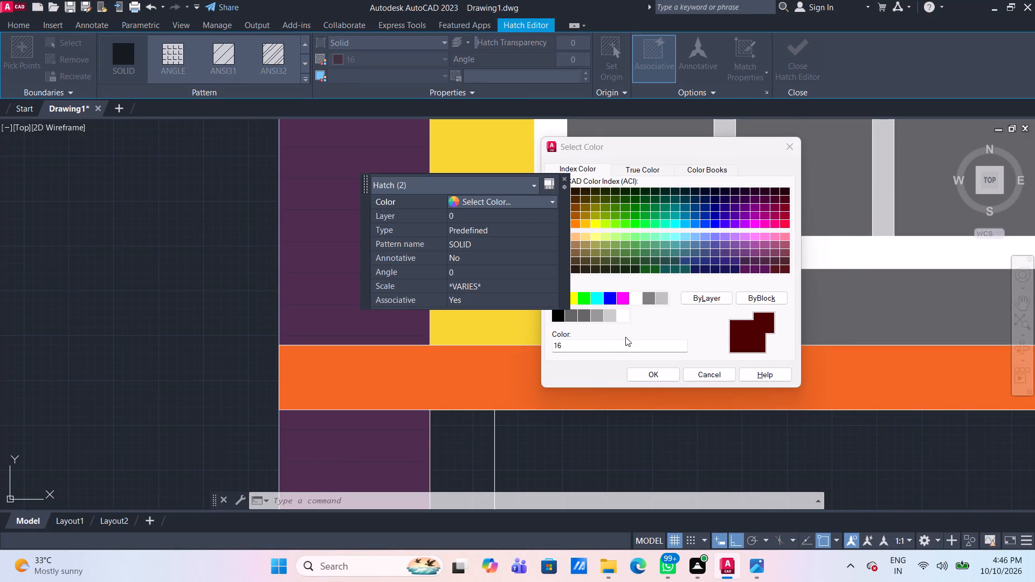
{"action": "left_click", "coordinate": [654, 321]}
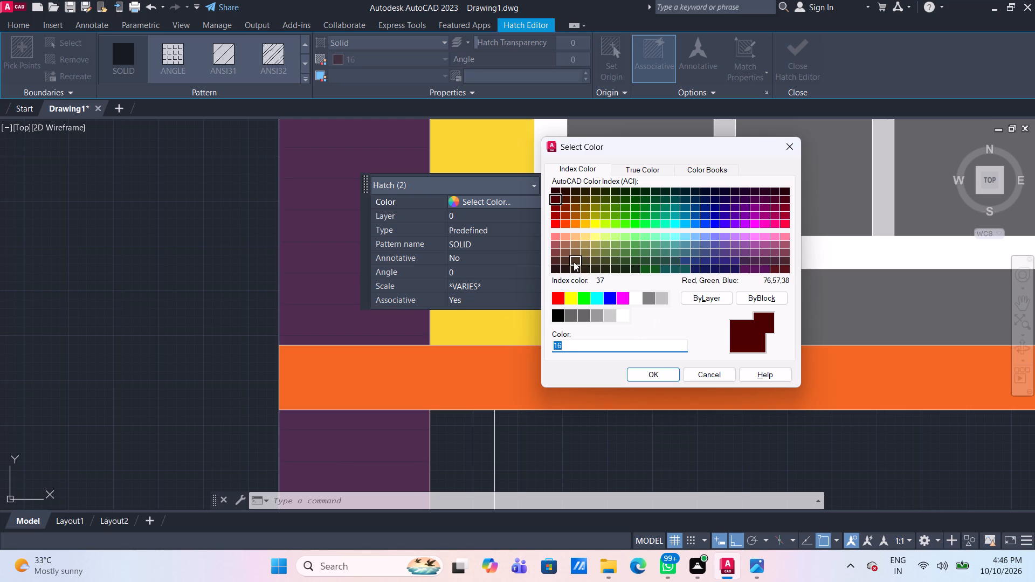
{"action": "left_click", "coordinate": [574, 200]}
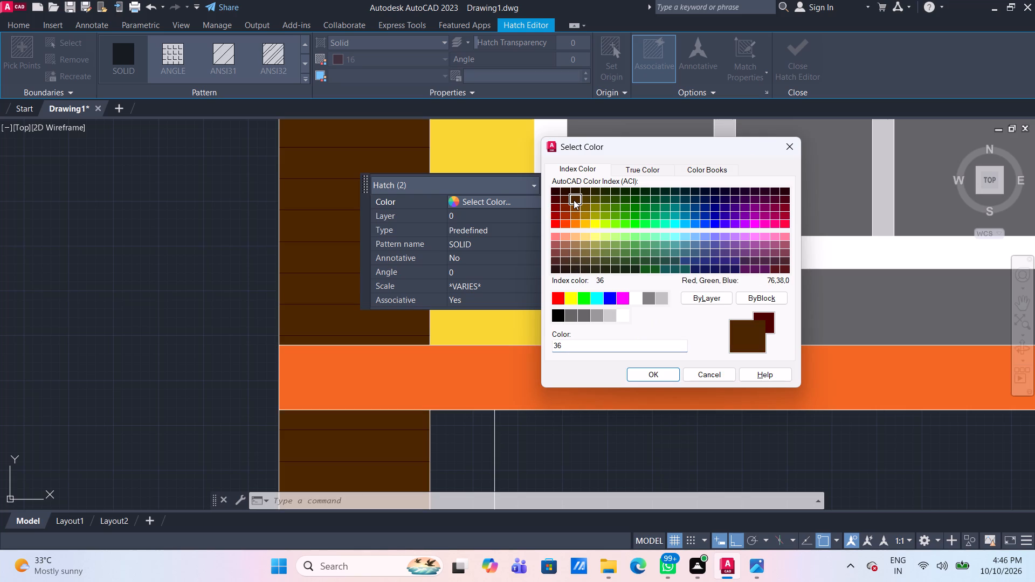
{"action": "left_click", "coordinate": [567, 200]}
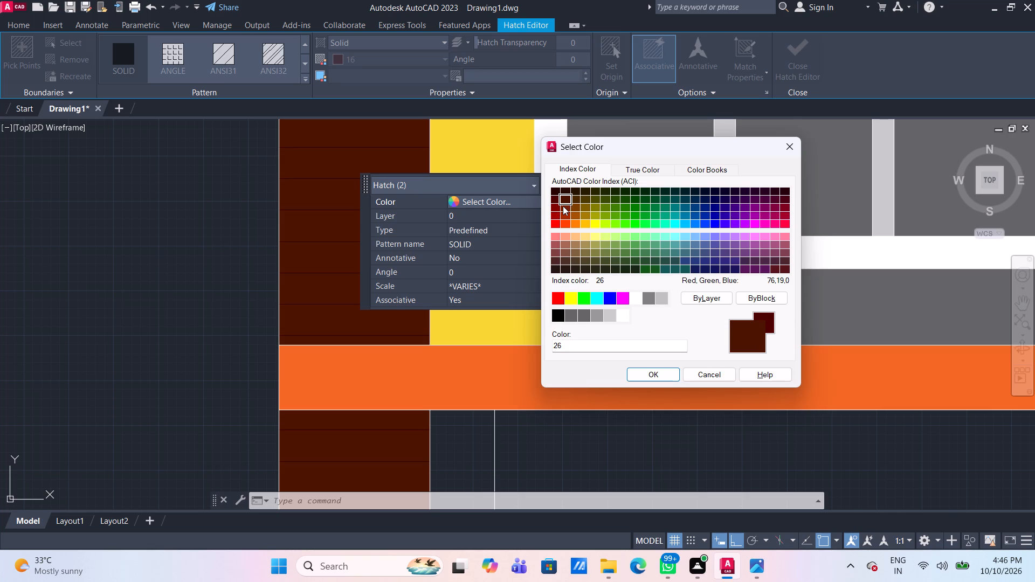
{"action": "left_click", "coordinate": [553, 196]}
{"action": "left_click", "coordinate": [565, 195]}
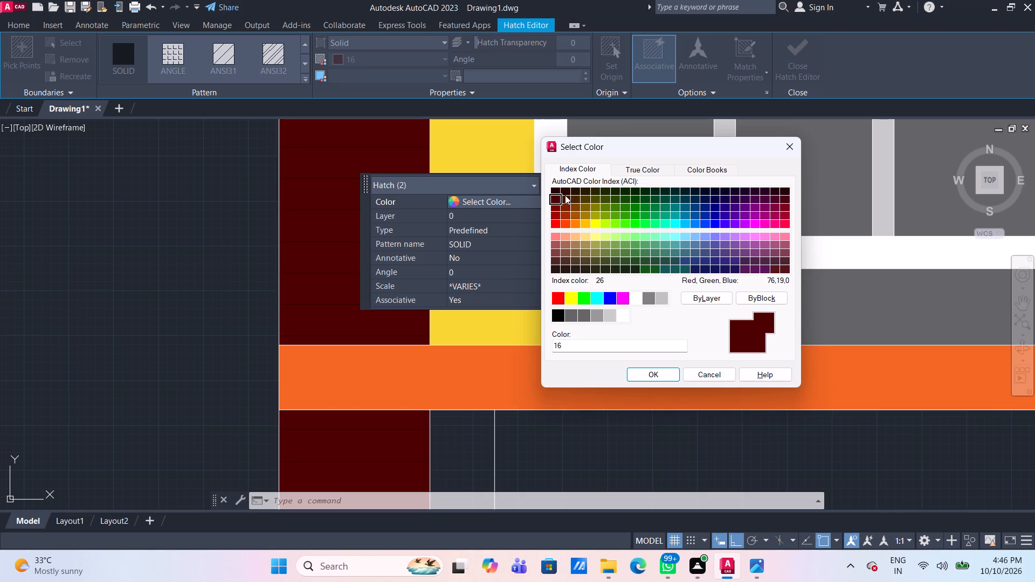
{"action": "left_click", "coordinate": [567, 189]}
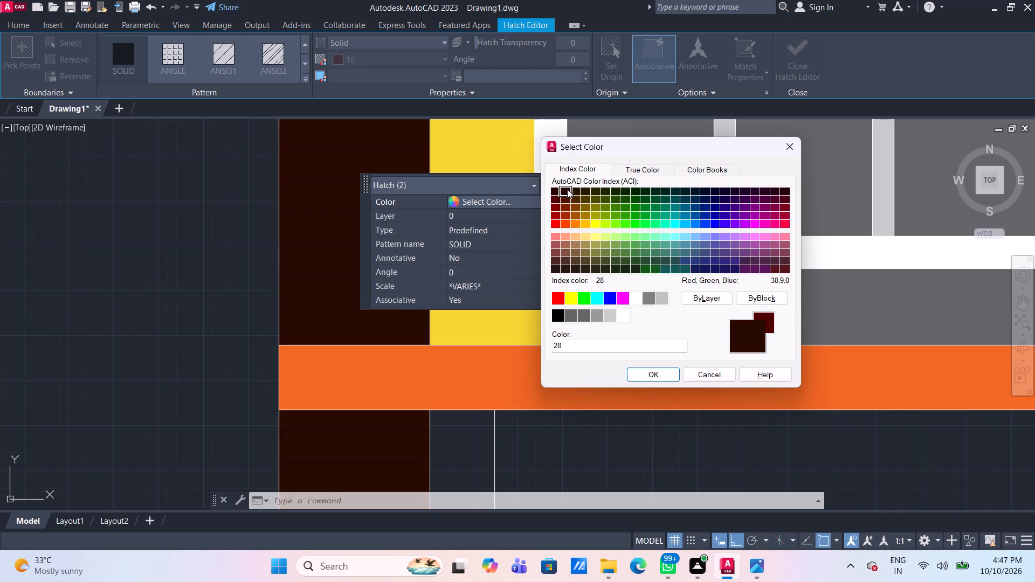
{"action": "left_click", "coordinate": [568, 200]}
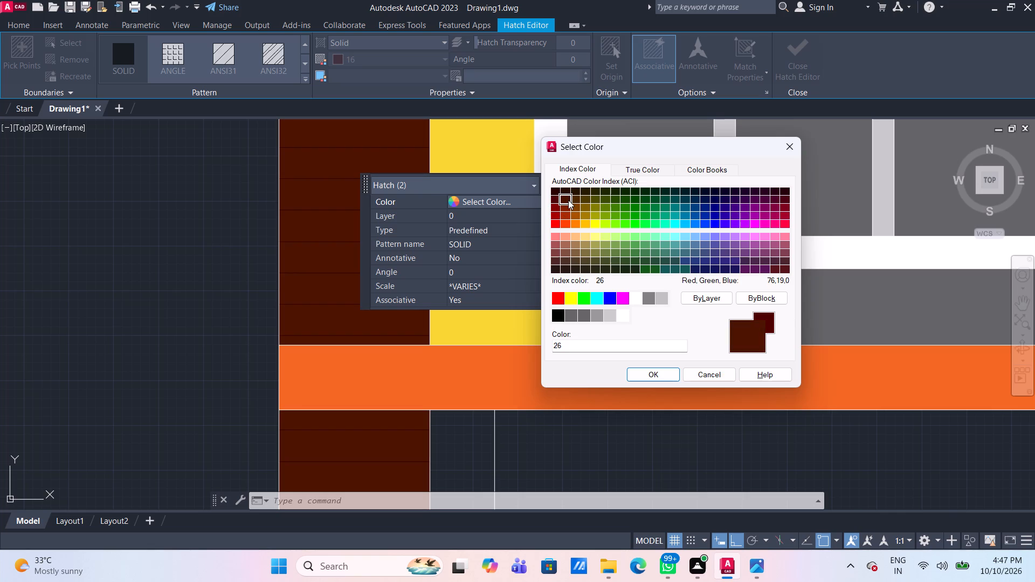
{"action": "left_click", "coordinate": [568, 261]}
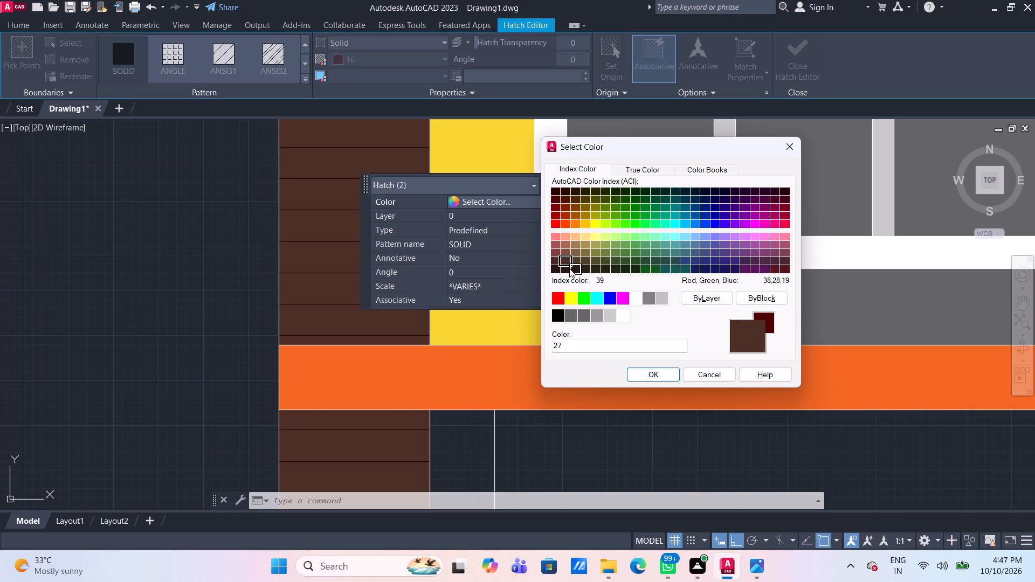
{"action": "left_click", "coordinate": [566, 271]}
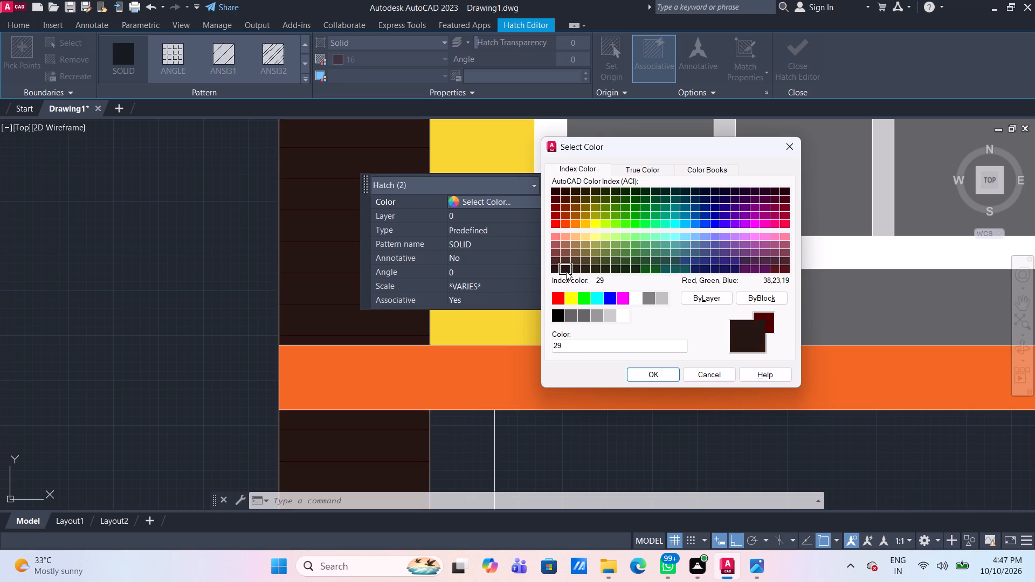
{"action": "left_click", "coordinate": [555, 259]}
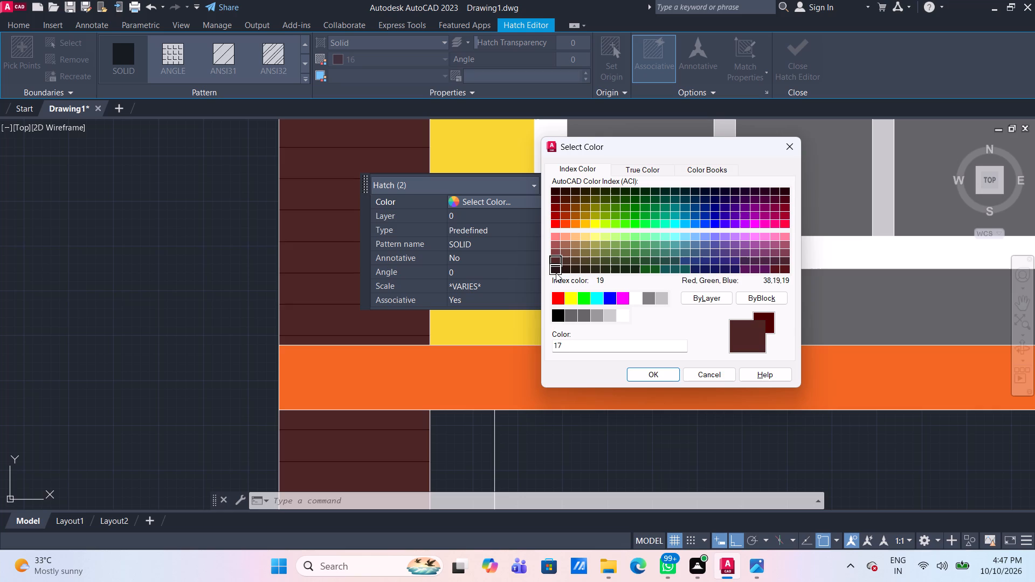
{"action": "left_click", "coordinate": [556, 273]}
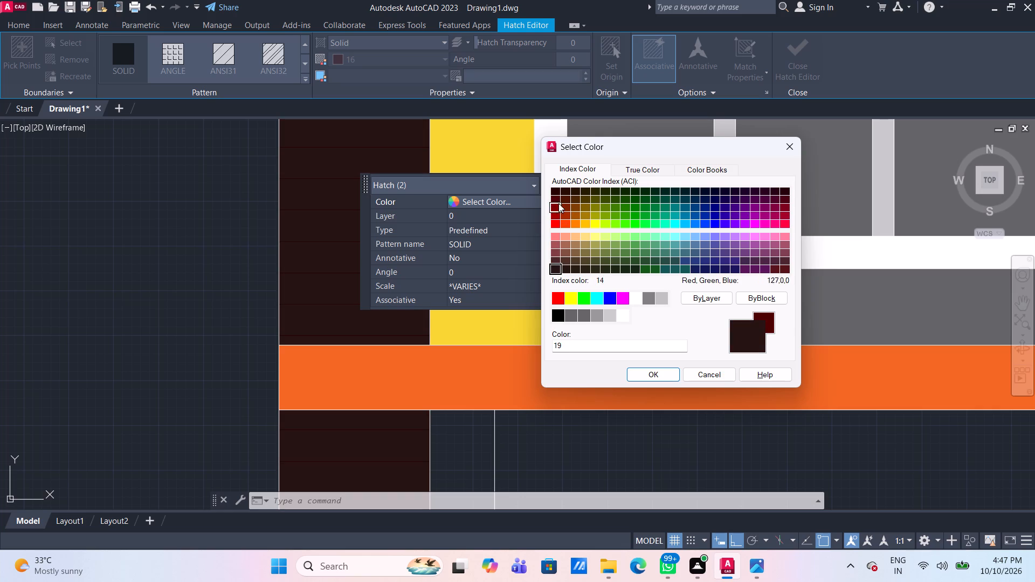
{"action": "left_click", "coordinate": [564, 199]}
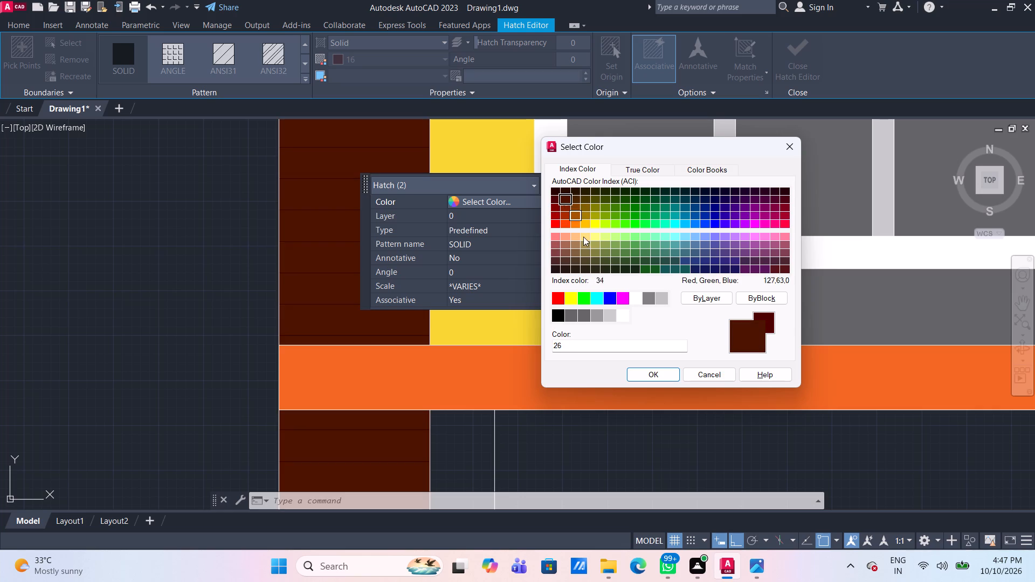
{"action": "left_click", "coordinate": [651, 377]}
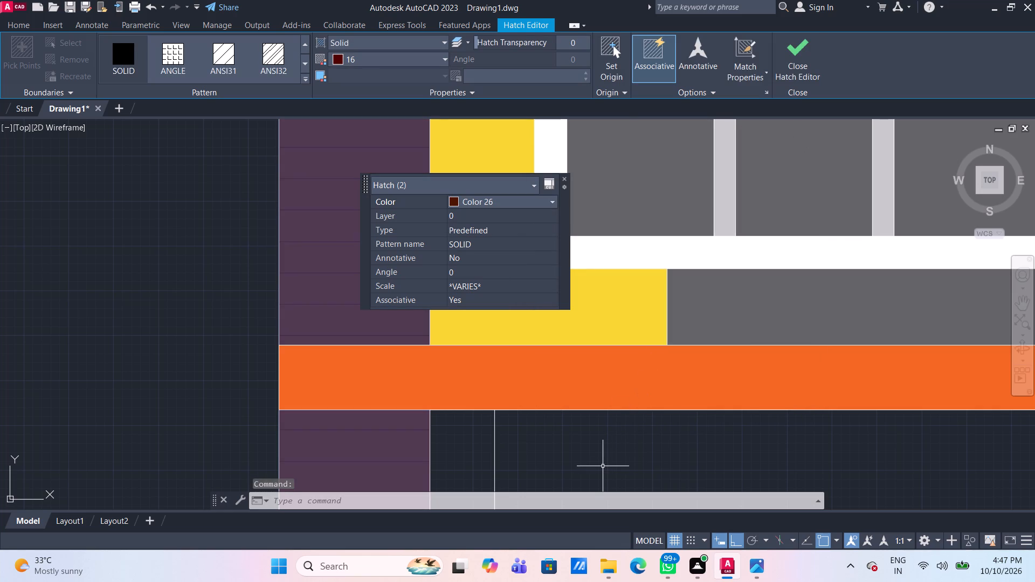
{"action": "key", "text": "Escape"}
Check the garage shutter in the reference photo and start a solid hatch for it in light blue 173,221,247.
{"action": "scroll", "coordinate": [604, 458], "scroll_direction": "down", "scroll_amount": 2}
{"action": "scroll", "coordinate": [693, 465], "scroll_direction": "down", "scroll_amount": 3}
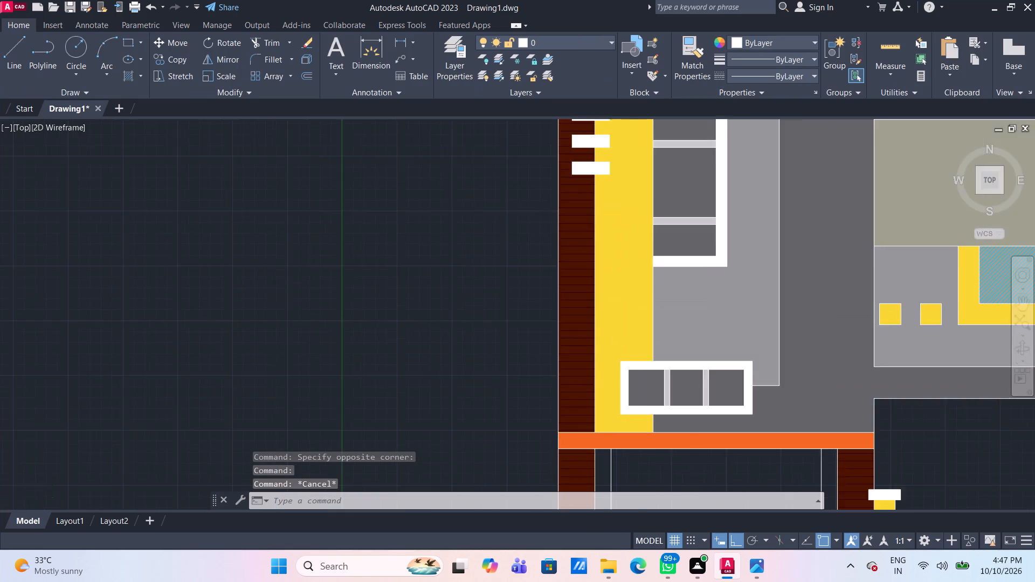
{"action": "middle_click_drag", "start_coordinate": [837, 454], "coordinate": [703, 354]}
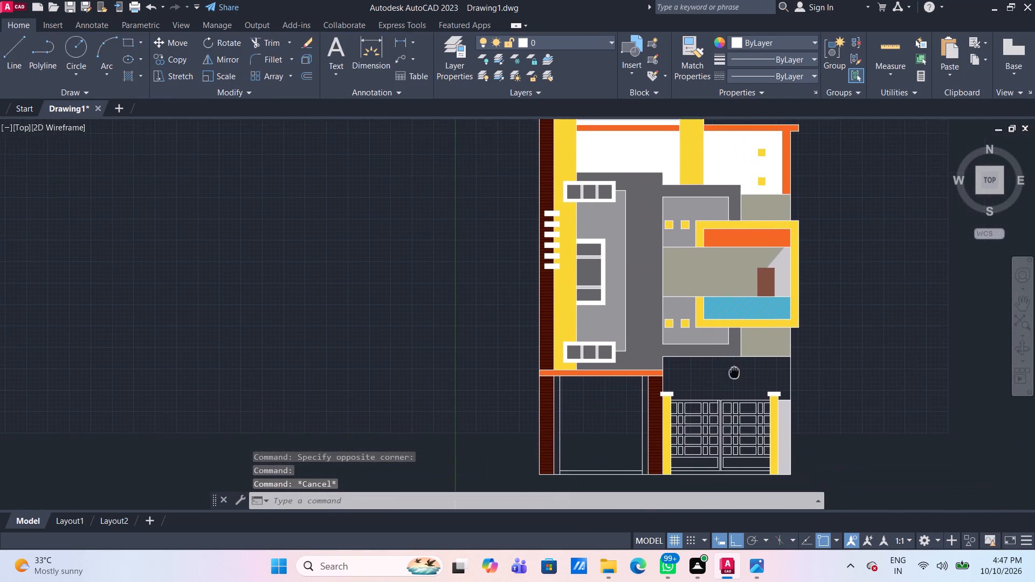
{"action": "middle_click_drag", "start_coordinate": [703, 354], "coordinate": [671, 328]}
{"action": "scroll", "coordinate": [551, 435], "scroll_direction": "up", "scroll_amount": 1}
{"action": "scroll", "coordinate": [542, 359], "scroll_direction": "up", "scroll_amount": 1}
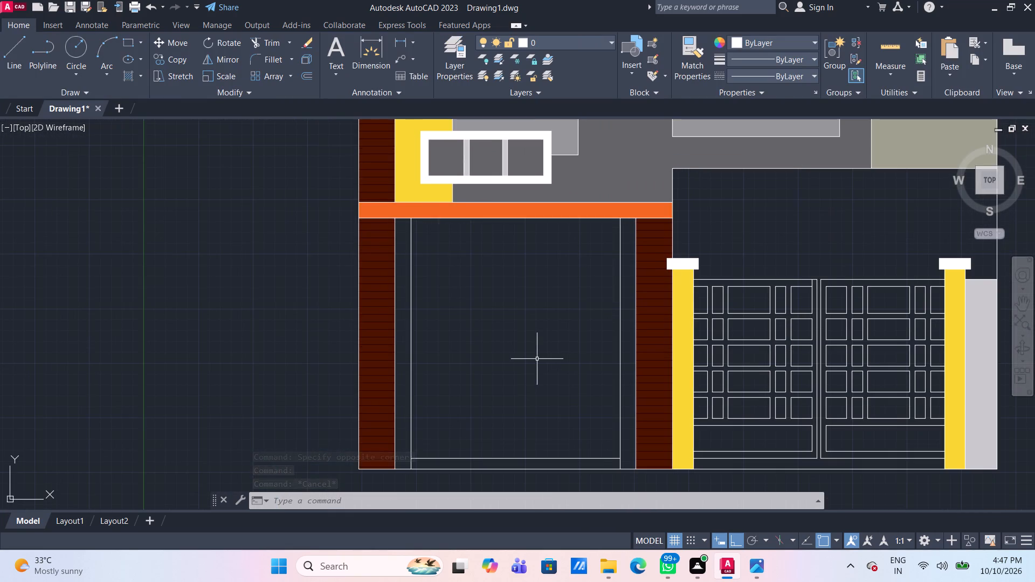
{"action": "middle_click_drag", "start_coordinate": [540, 358], "coordinate": [540, 319]}
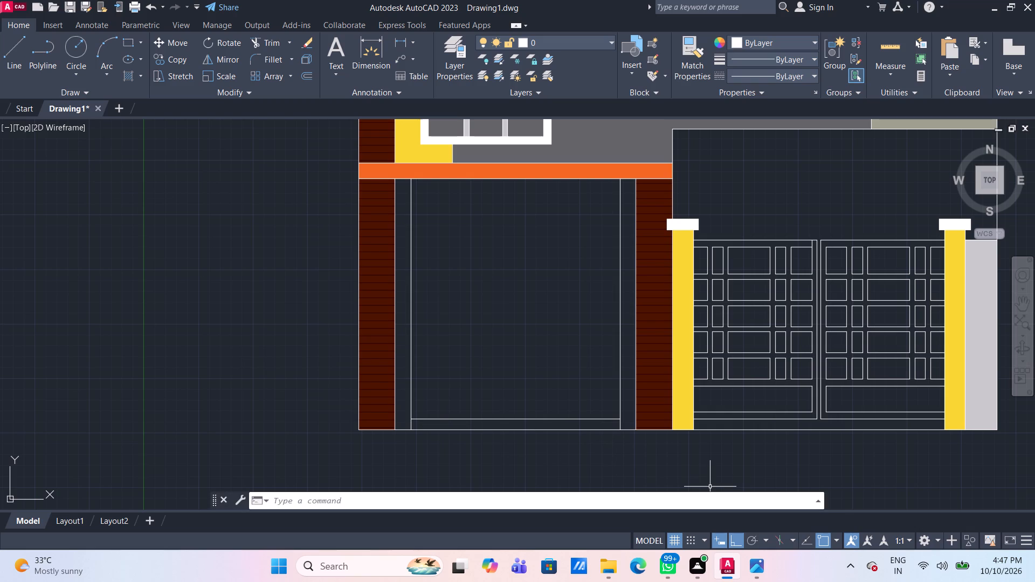
{"action": "left_click", "coordinate": [762, 568]}
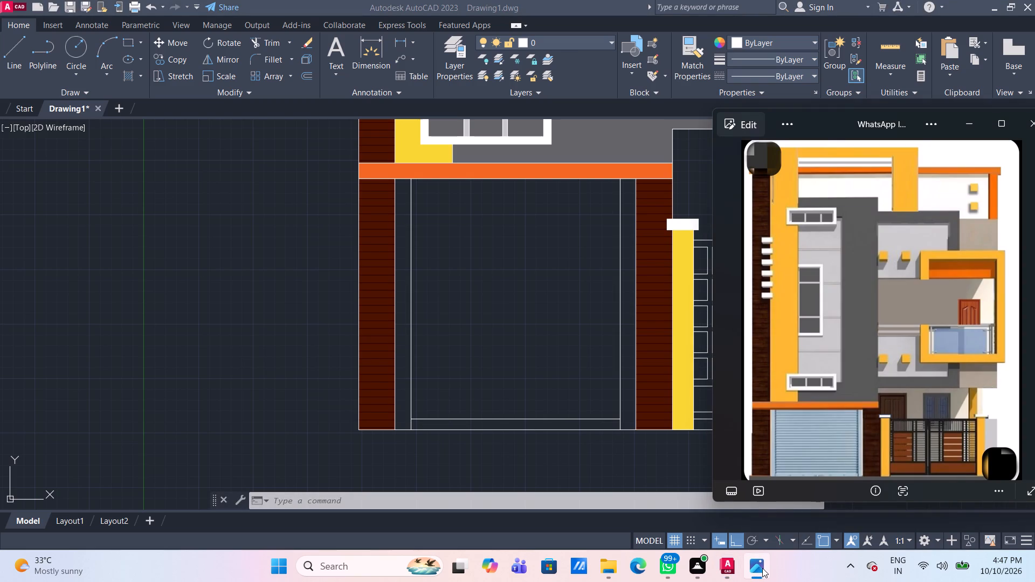
{"action": "left_click", "coordinate": [122, 81]}
{"action": "left_click", "coordinate": [132, 77]}
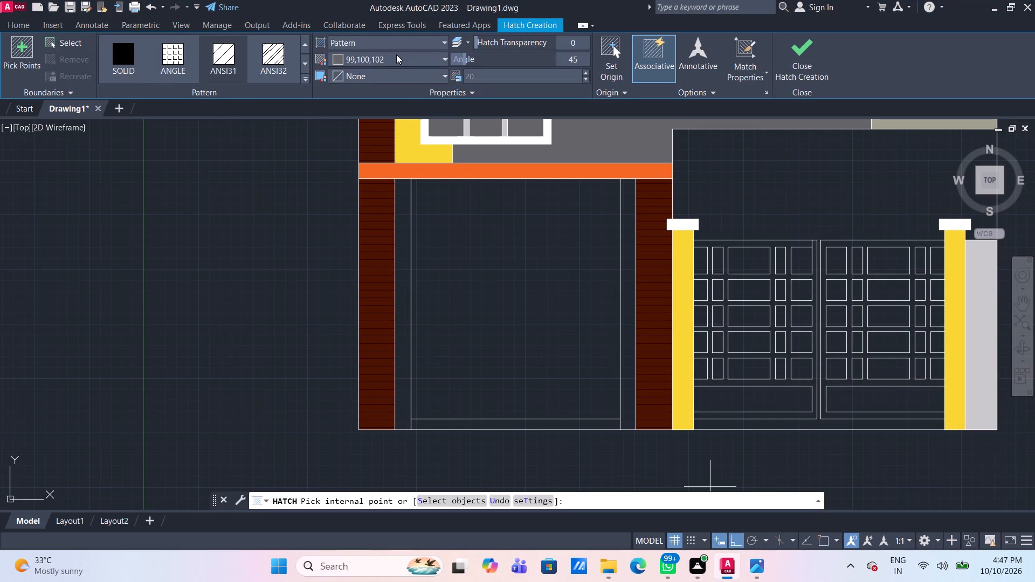
{"action": "left_click", "coordinate": [397, 54]}
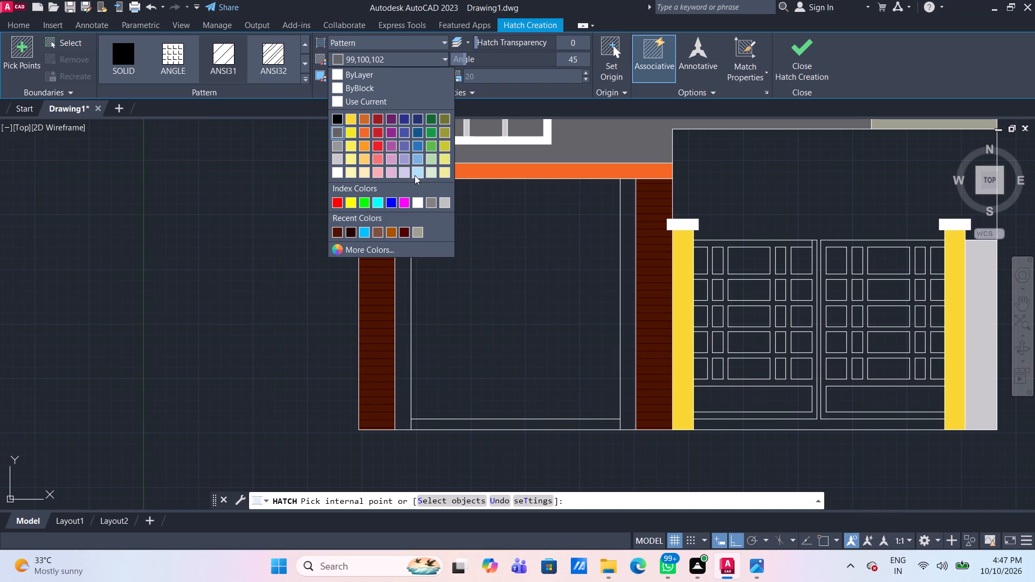
{"action": "left_click", "coordinate": [415, 175]}
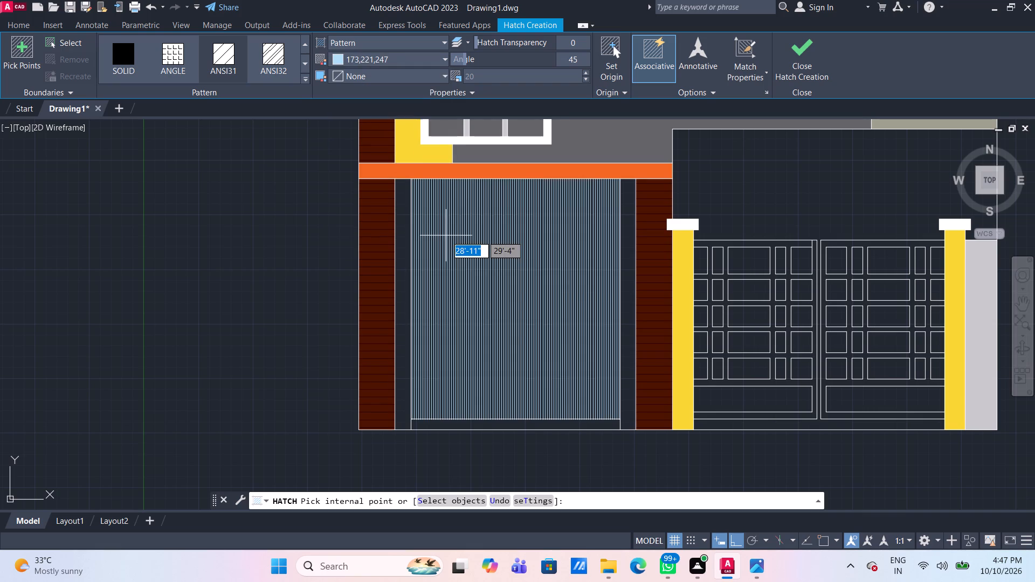
{"action": "left_click", "coordinate": [128, 61]}
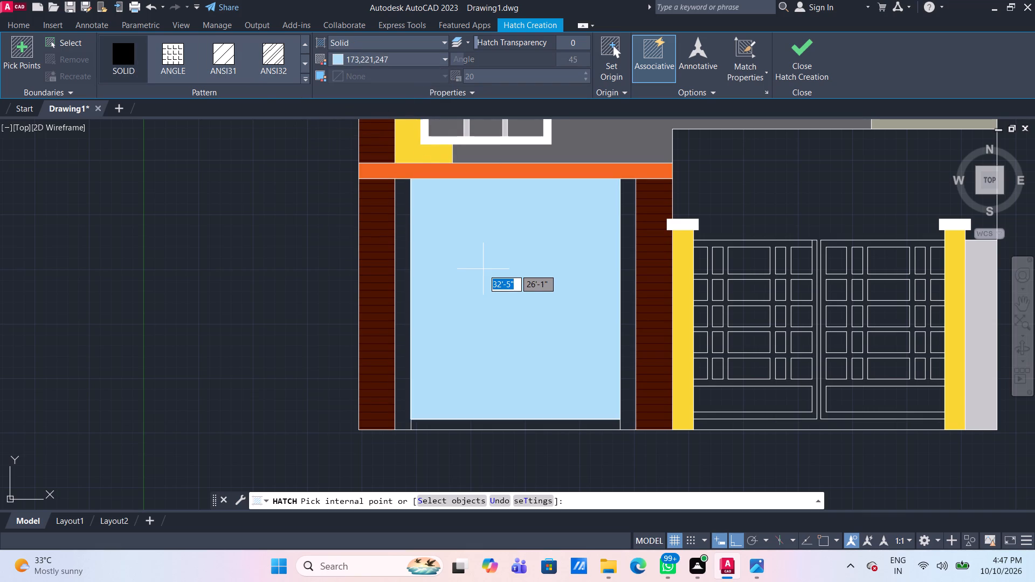
Fill the garage shutter panel and its side and bottom frame strips with a solid hatch in true colour 183,217,235.
{"action": "left_click", "coordinate": [394, 58]}
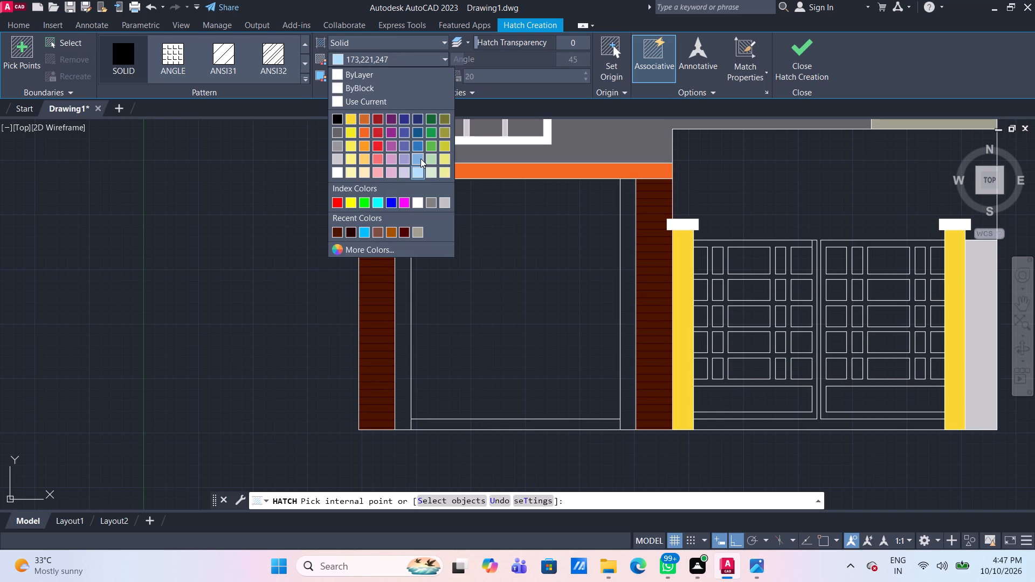
{"action": "left_click", "coordinate": [412, 248]}
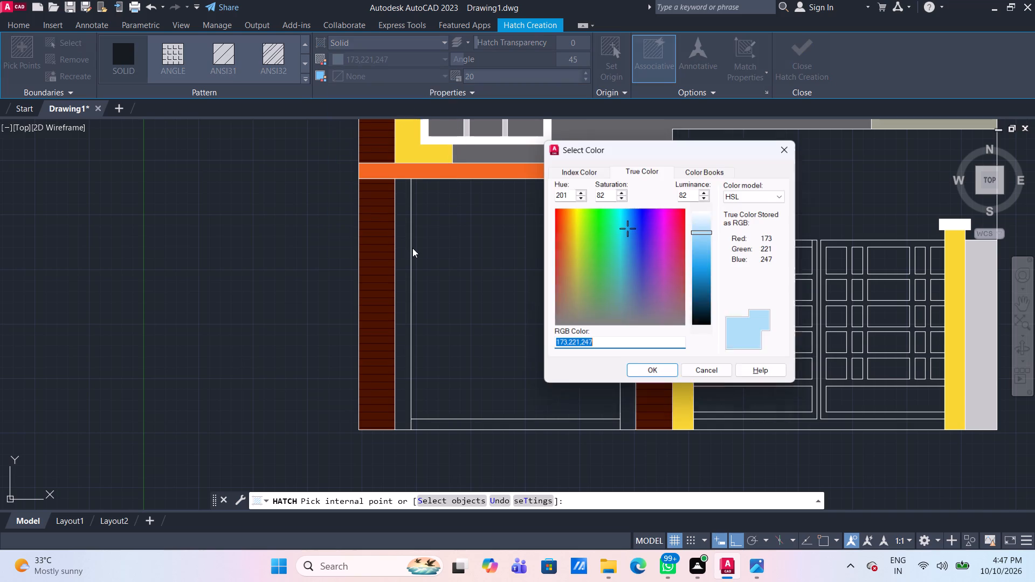
{"action": "left_click", "coordinate": [708, 240]}
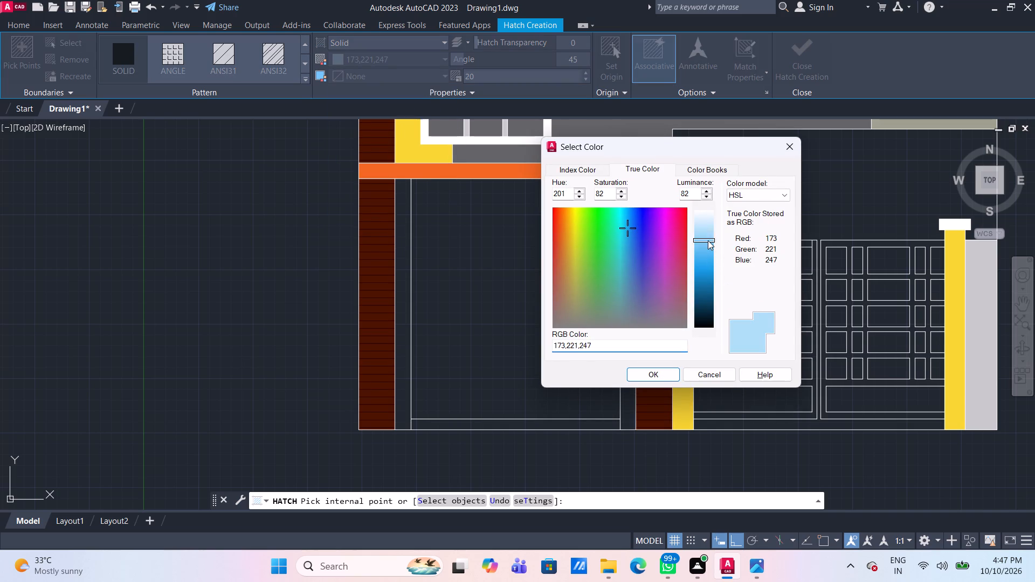
{"action": "left_click", "coordinate": [708, 240]}
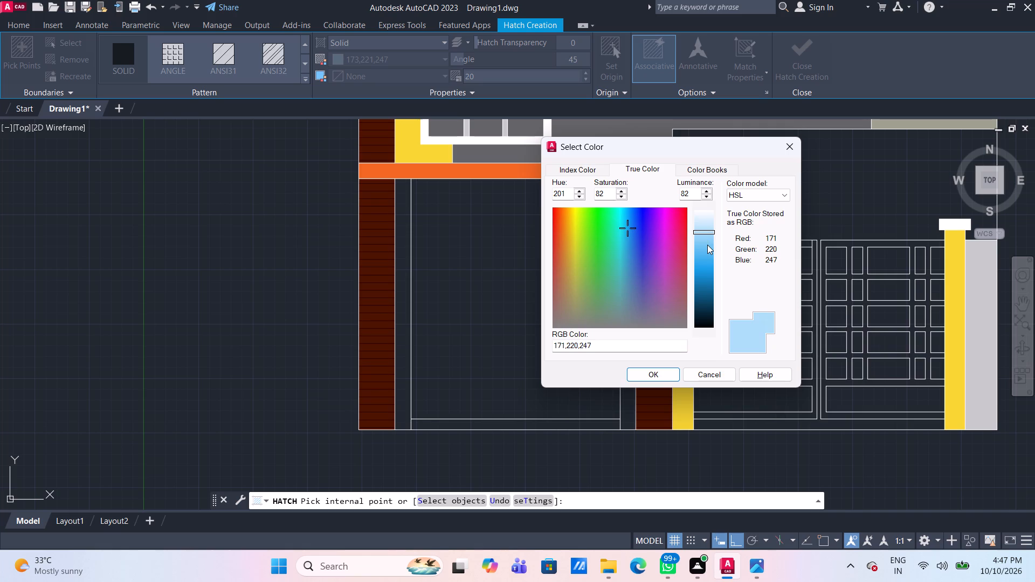
{"action": "left_click", "coordinate": [707, 245]}
{"action": "left_click", "coordinate": [707, 245]}
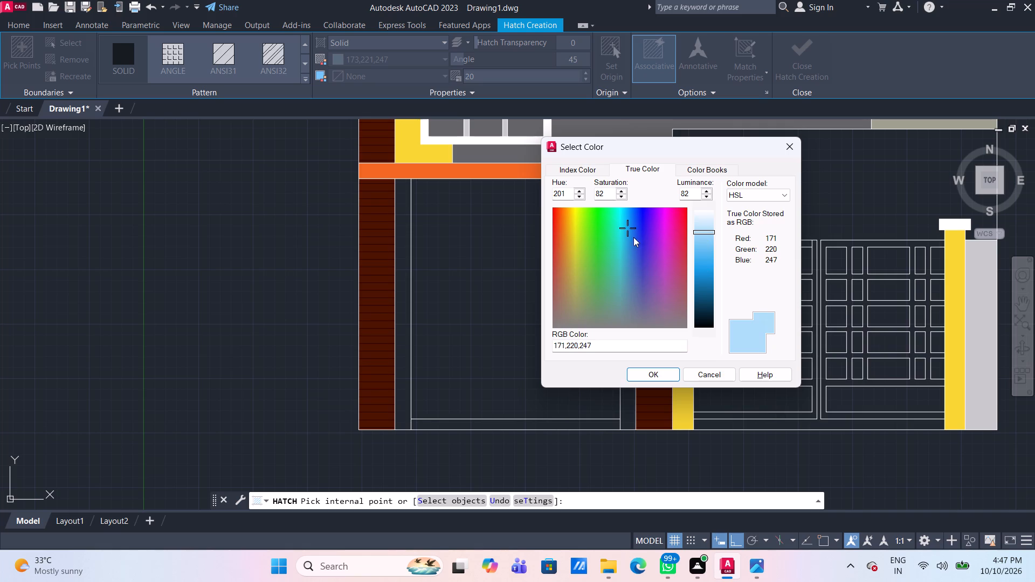
{"action": "left_click", "coordinate": [625, 237]}
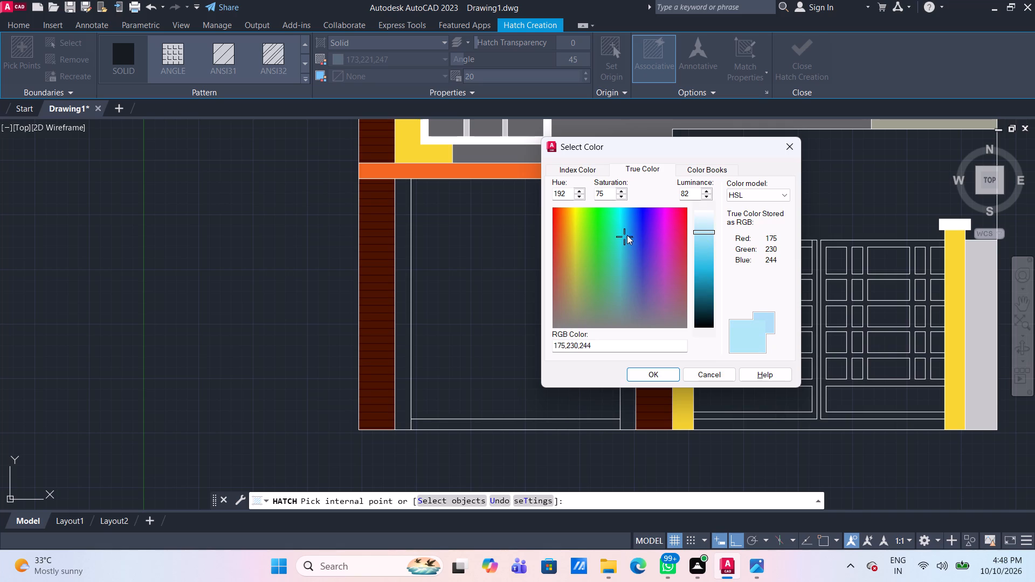
{"action": "left_click", "coordinate": [625, 258]}
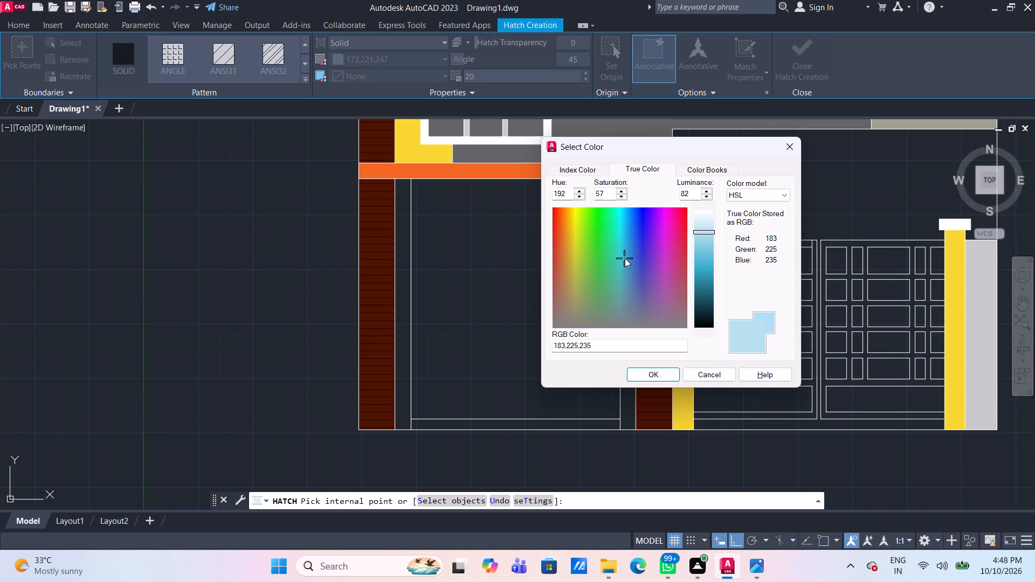
{"action": "left_click", "coordinate": [628, 259]}
{"action": "left_click", "coordinate": [653, 372]}
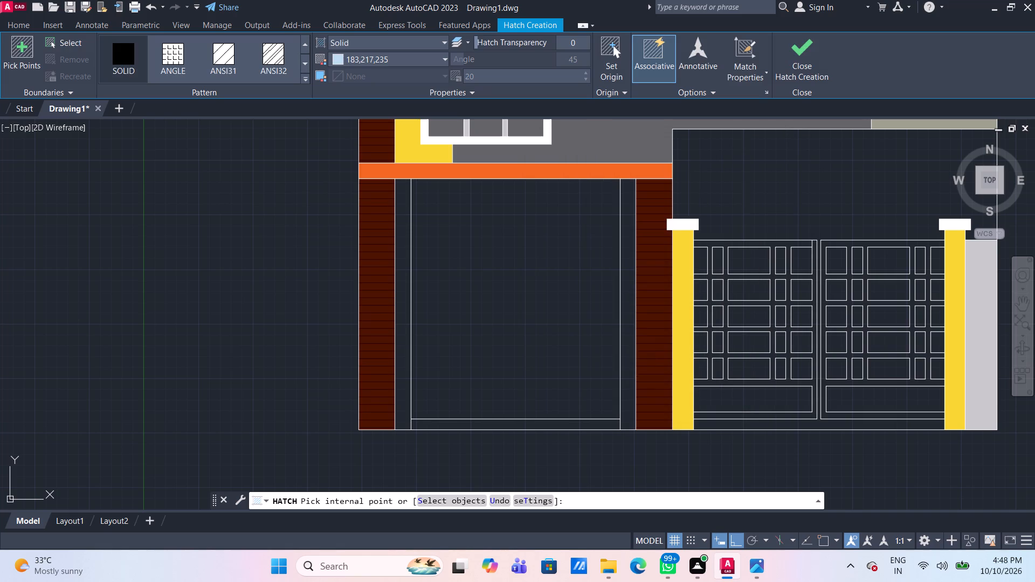
{"action": "left_click", "coordinate": [529, 298]}
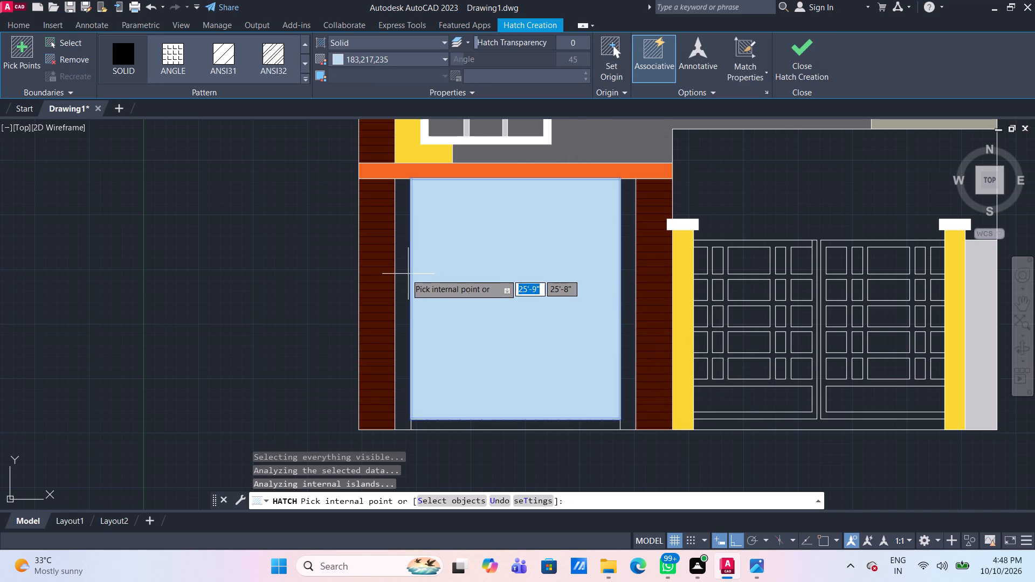
{"action": "left_click", "coordinate": [406, 274]}
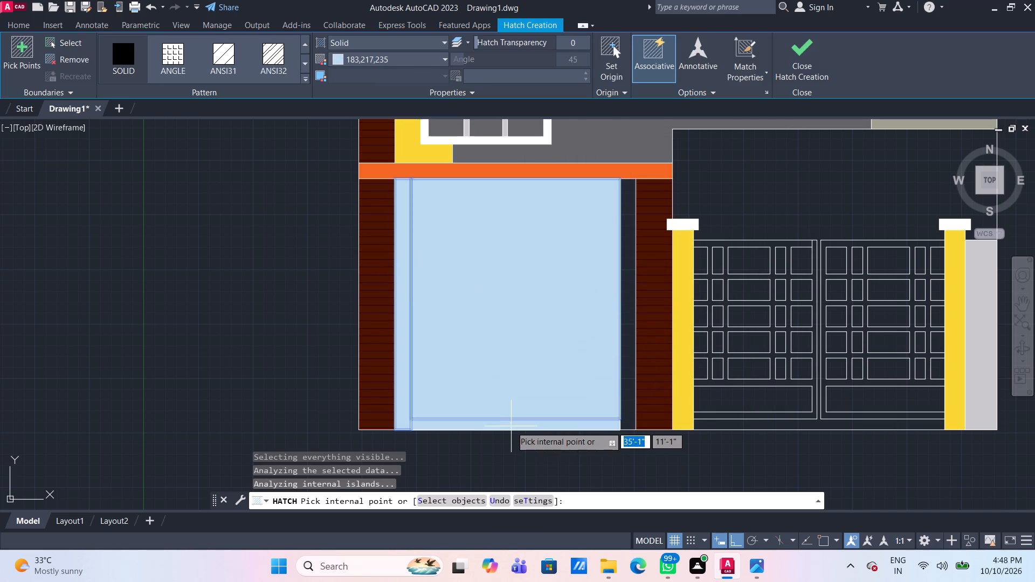
{"action": "left_click", "coordinate": [511, 426]}
{"action": "left_click", "coordinate": [627, 391]}
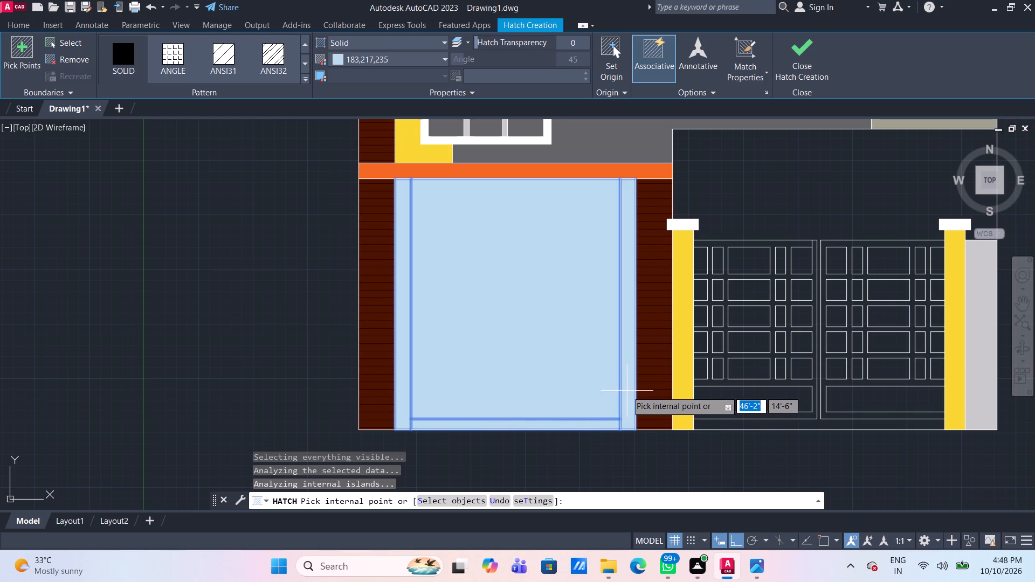
{"action": "key", "text": "space"}
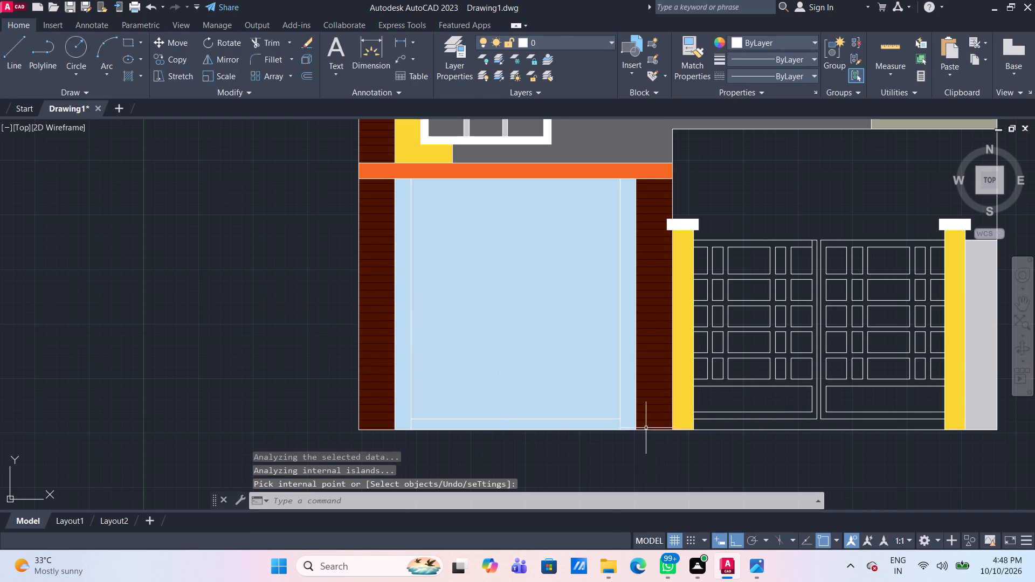
Check the shutter in the reference photo and overlay its panel with an ANSI31 hatch at angle 135, scale 80, colour 122,175,223.
{"action": "left_click", "coordinate": [757, 569]}
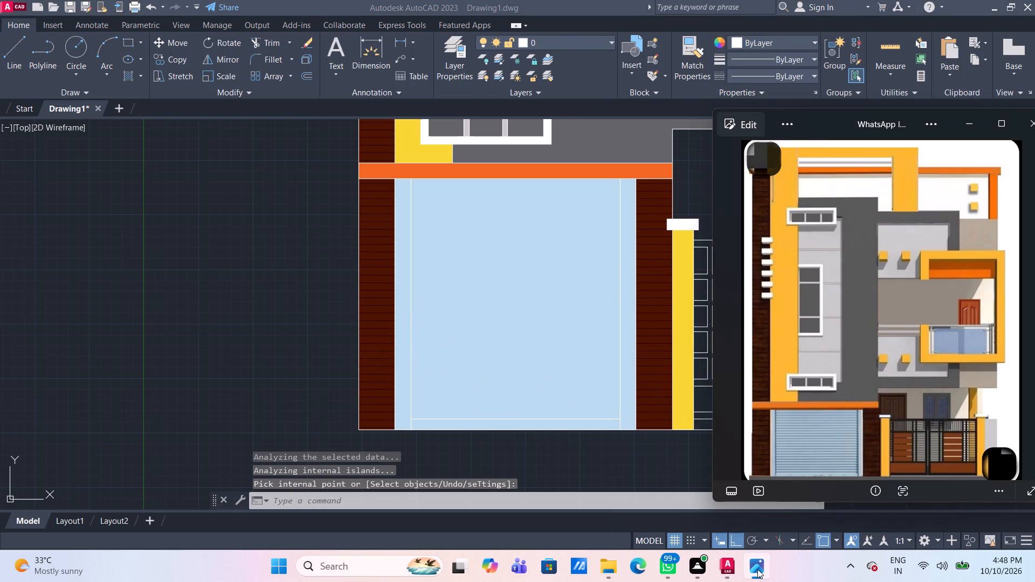
{"action": "left_click", "coordinate": [757, 569]}
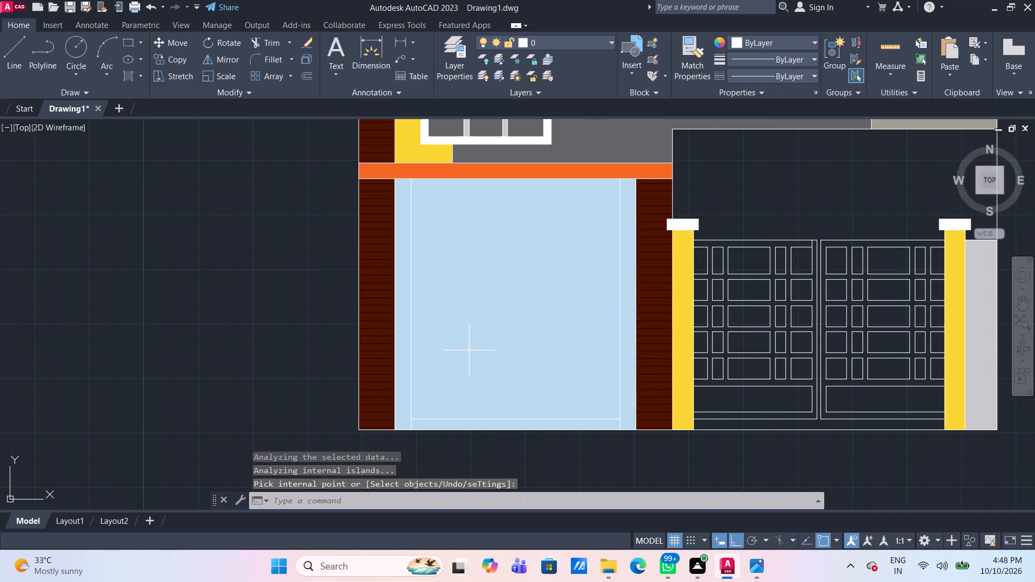
{"action": "left_click", "coordinate": [133, 75]}
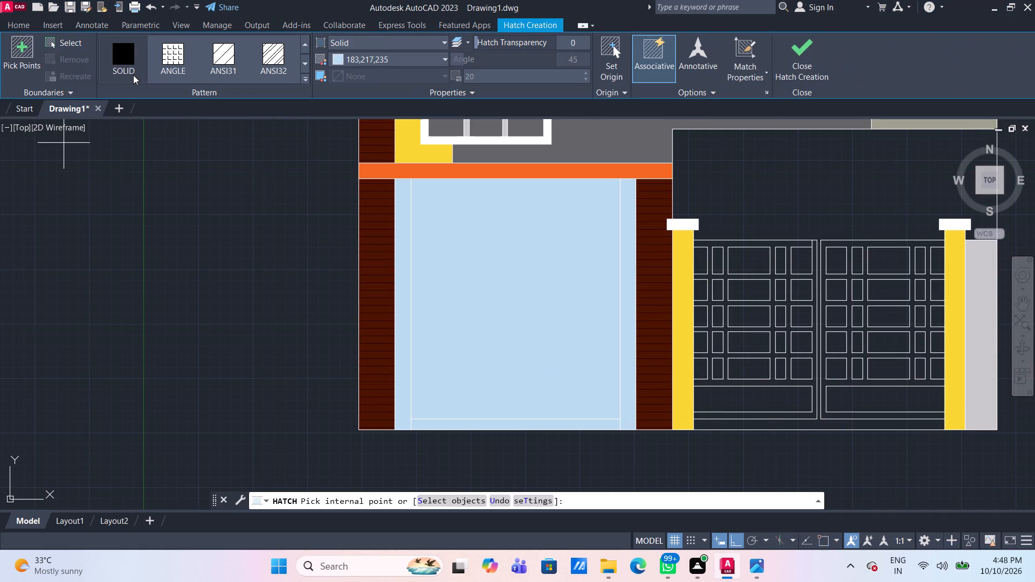
{"action": "left_click", "coordinate": [231, 57]}
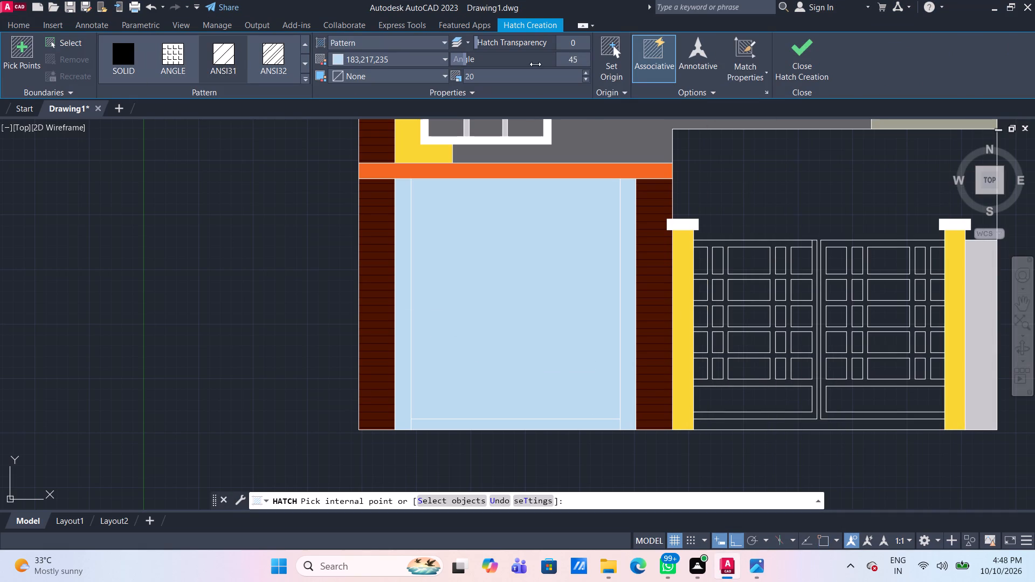
{"action": "left_click", "coordinate": [576, 60]}
{"action": "type", "text": "135"}
{"action": "key", "text": "Return"}
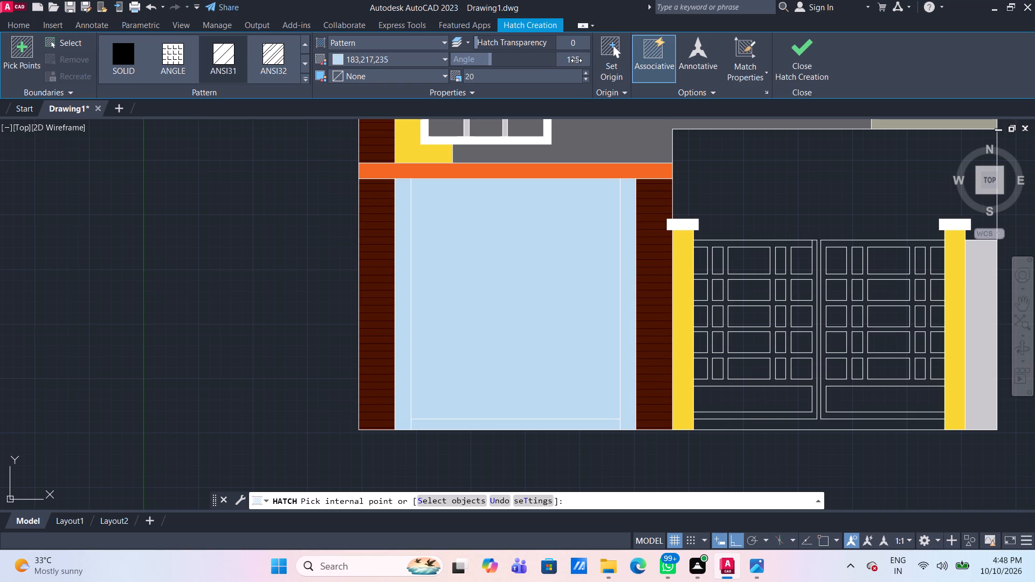
{"action": "left_click", "coordinate": [550, 74]}
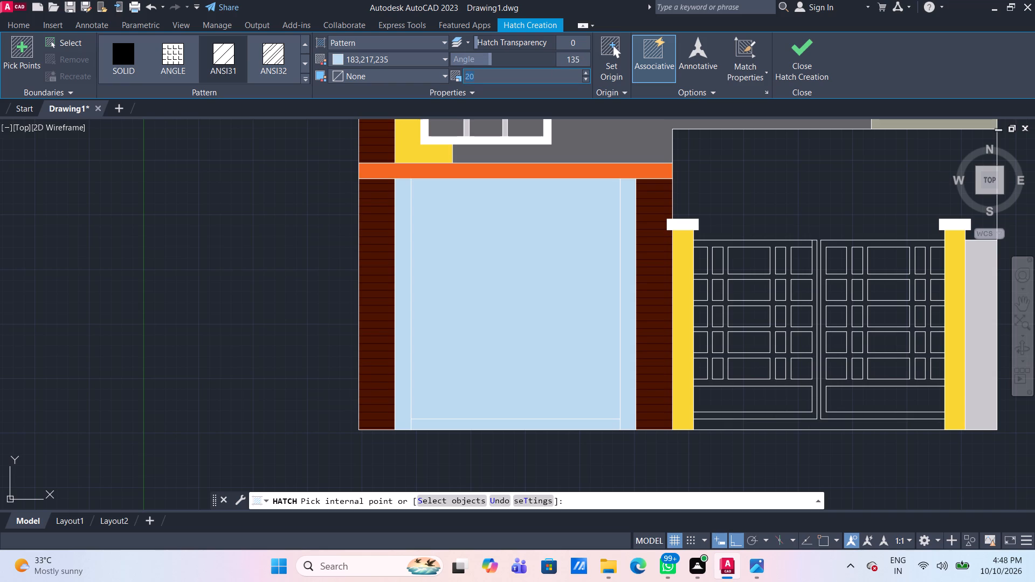
{"action": "type", "text": "80"}
{"action": "key", "text": "Return"}
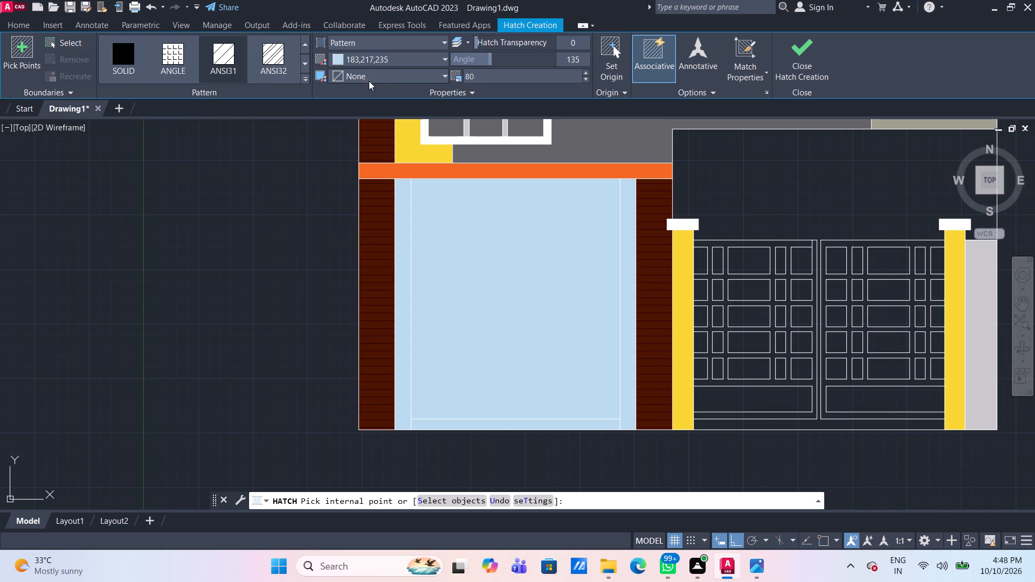
{"action": "left_click", "coordinate": [405, 58]}
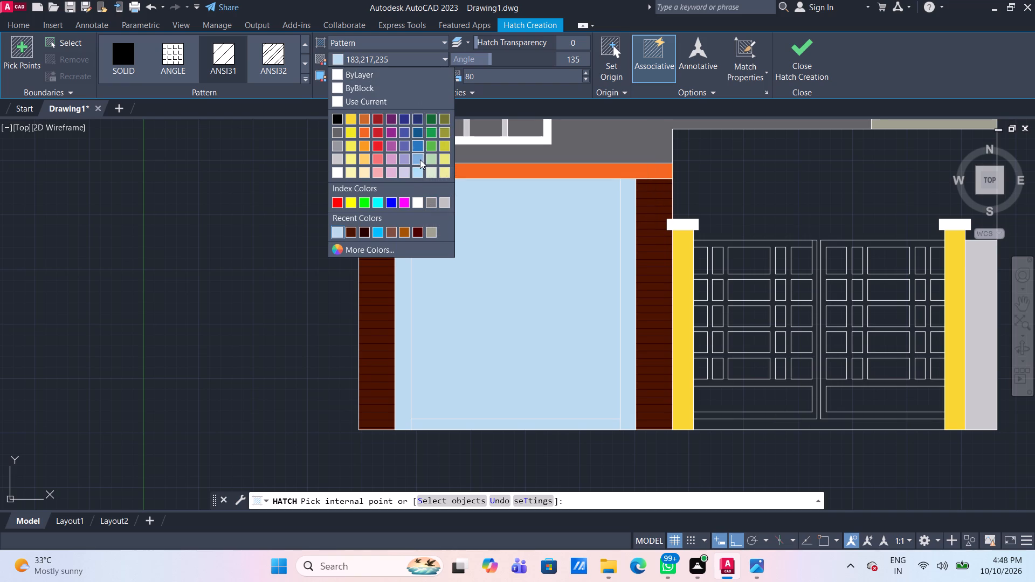
{"action": "left_click", "coordinate": [420, 160]}
{"action": "left_click", "coordinate": [522, 290]}
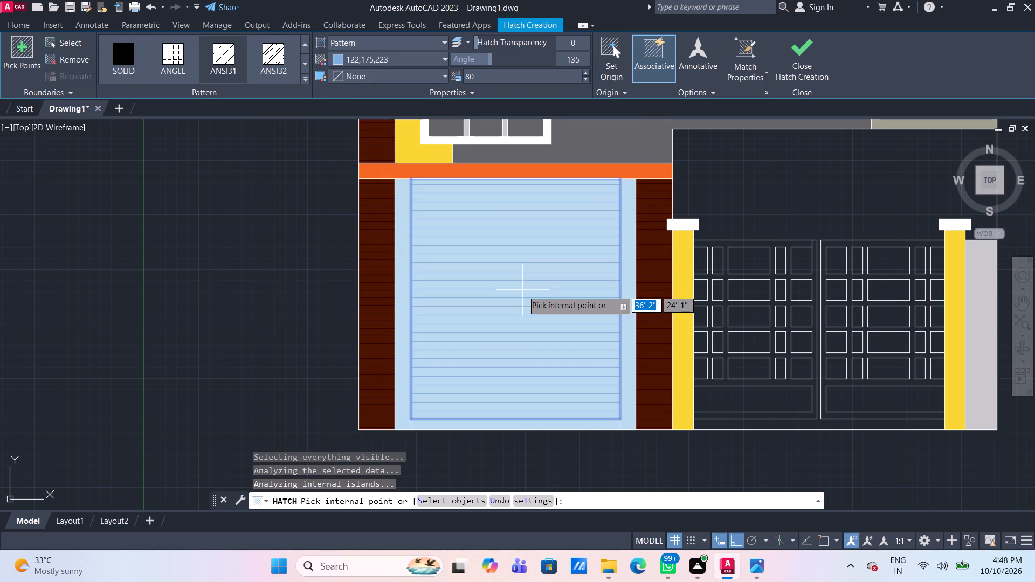
{"action": "key", "text": "Return"}
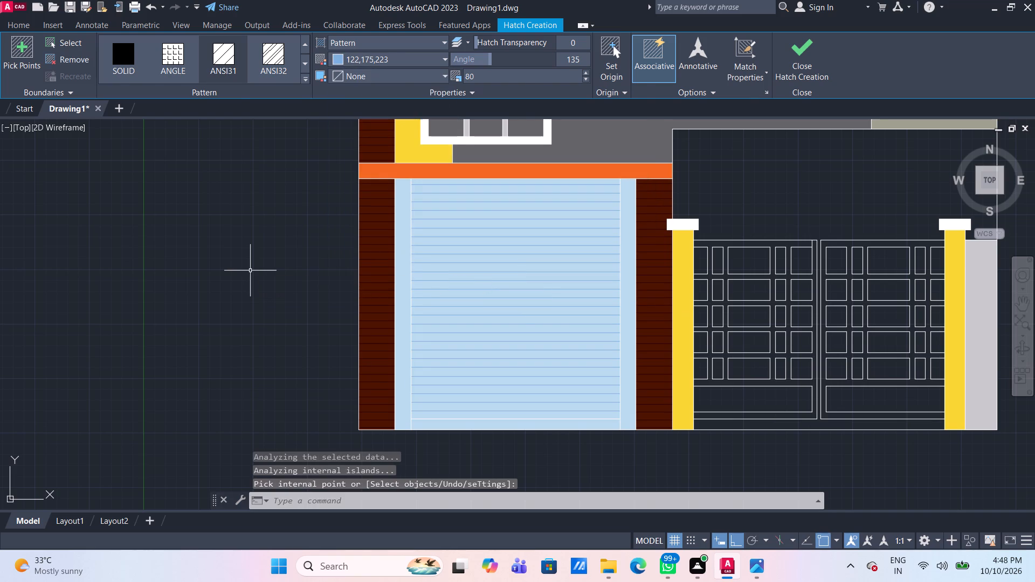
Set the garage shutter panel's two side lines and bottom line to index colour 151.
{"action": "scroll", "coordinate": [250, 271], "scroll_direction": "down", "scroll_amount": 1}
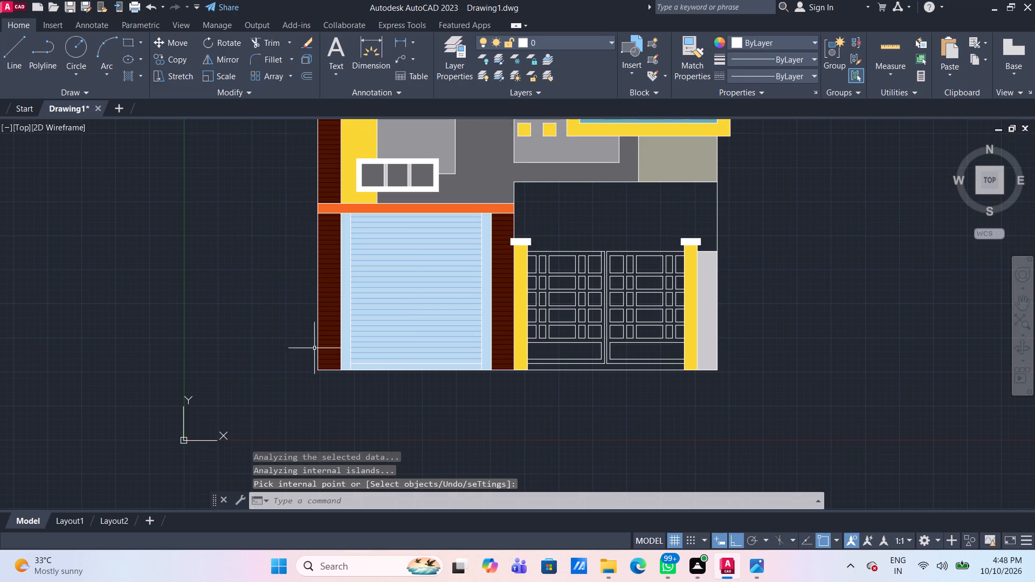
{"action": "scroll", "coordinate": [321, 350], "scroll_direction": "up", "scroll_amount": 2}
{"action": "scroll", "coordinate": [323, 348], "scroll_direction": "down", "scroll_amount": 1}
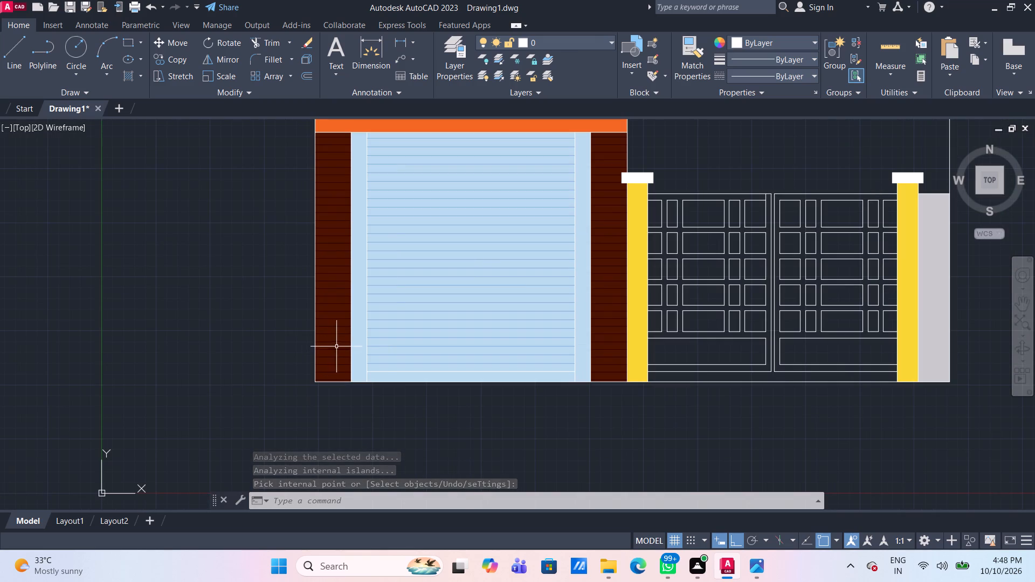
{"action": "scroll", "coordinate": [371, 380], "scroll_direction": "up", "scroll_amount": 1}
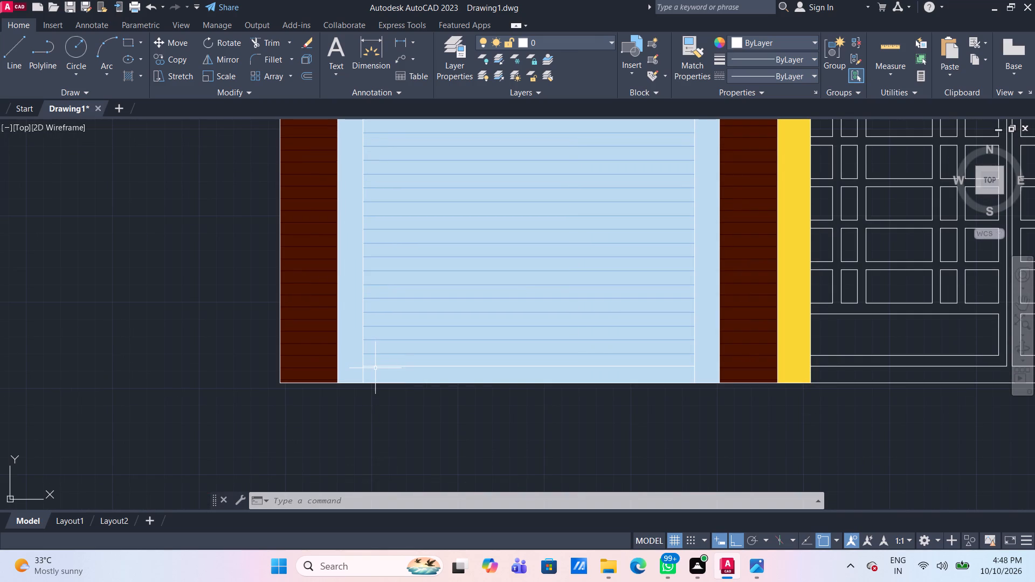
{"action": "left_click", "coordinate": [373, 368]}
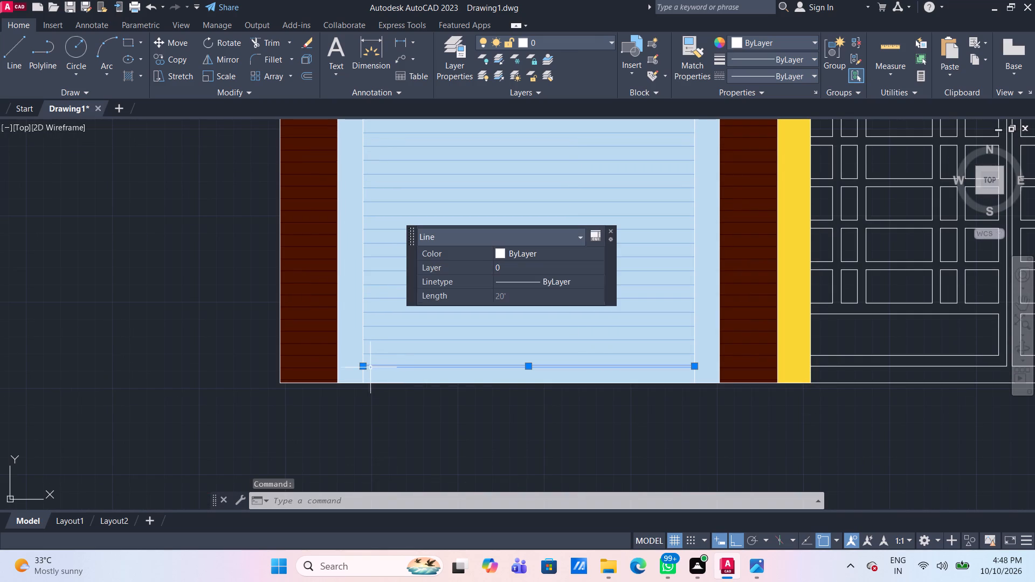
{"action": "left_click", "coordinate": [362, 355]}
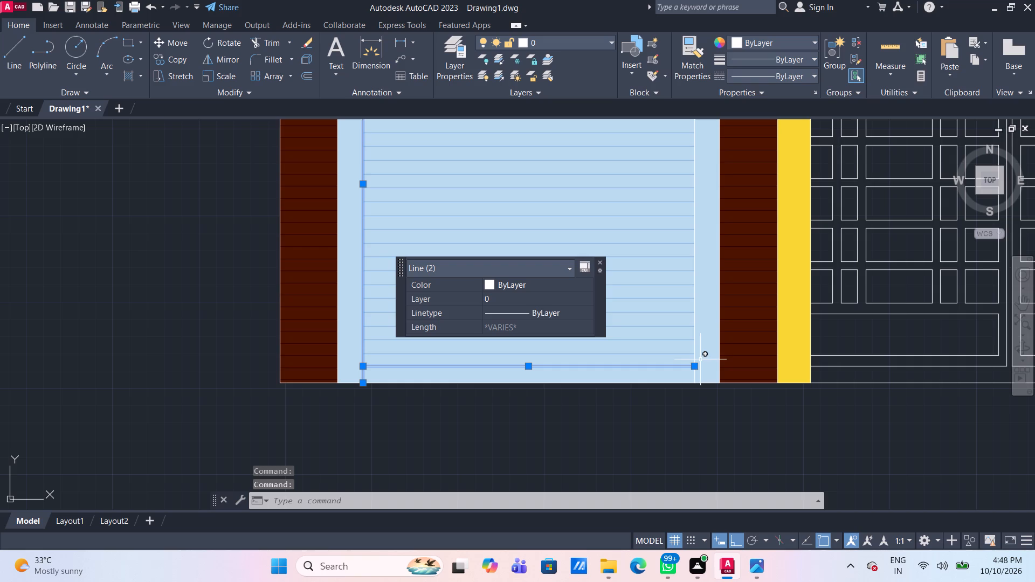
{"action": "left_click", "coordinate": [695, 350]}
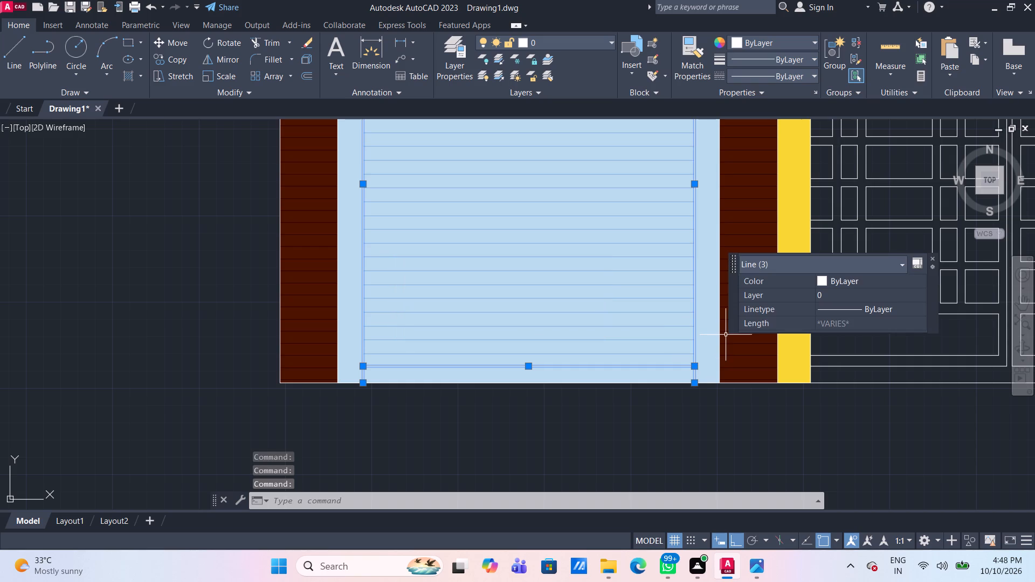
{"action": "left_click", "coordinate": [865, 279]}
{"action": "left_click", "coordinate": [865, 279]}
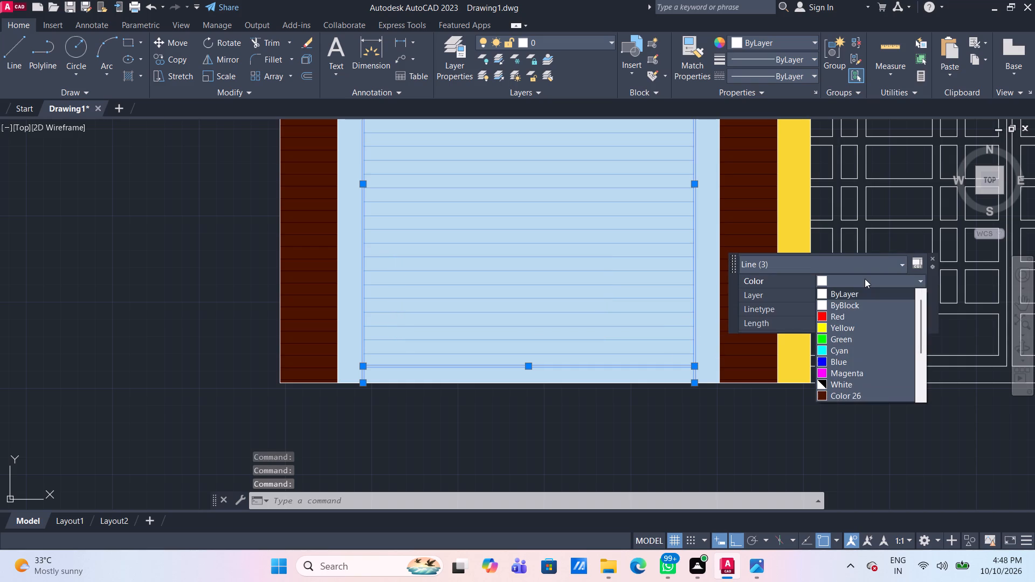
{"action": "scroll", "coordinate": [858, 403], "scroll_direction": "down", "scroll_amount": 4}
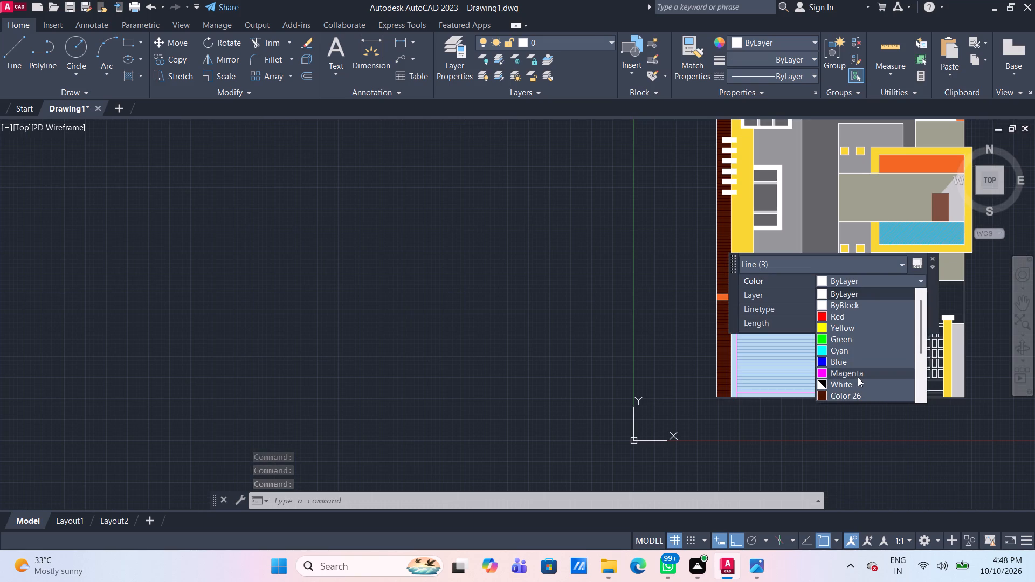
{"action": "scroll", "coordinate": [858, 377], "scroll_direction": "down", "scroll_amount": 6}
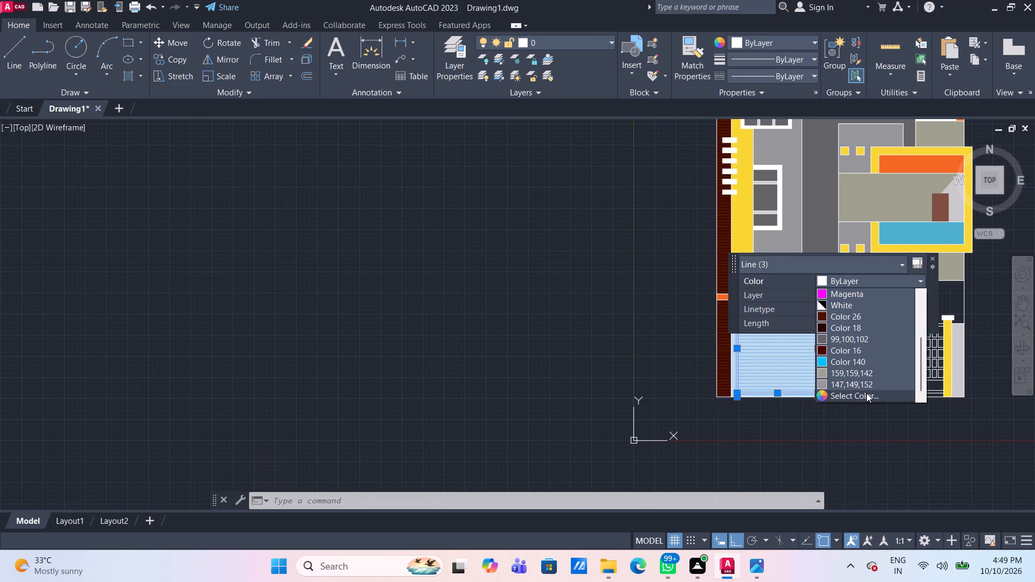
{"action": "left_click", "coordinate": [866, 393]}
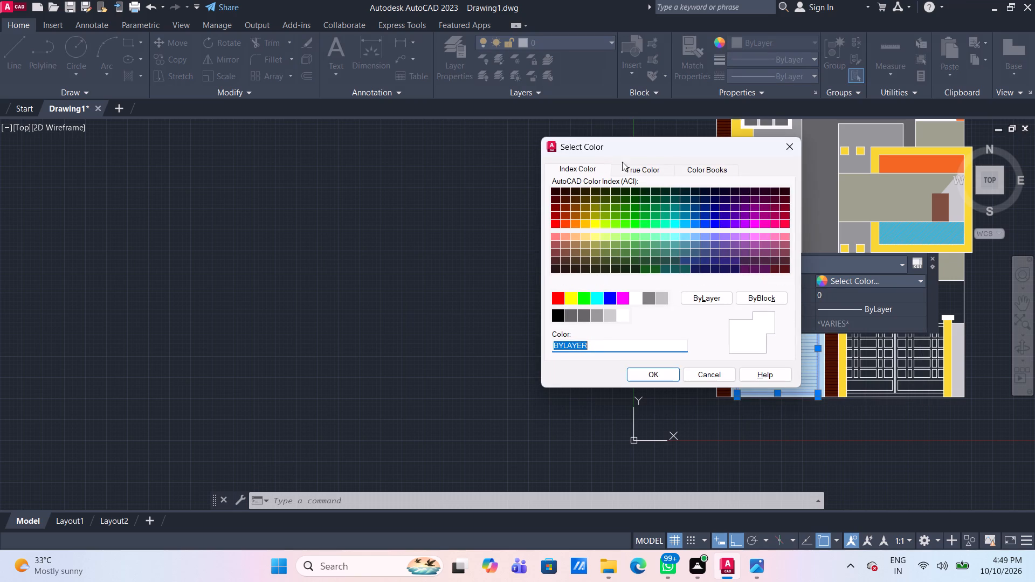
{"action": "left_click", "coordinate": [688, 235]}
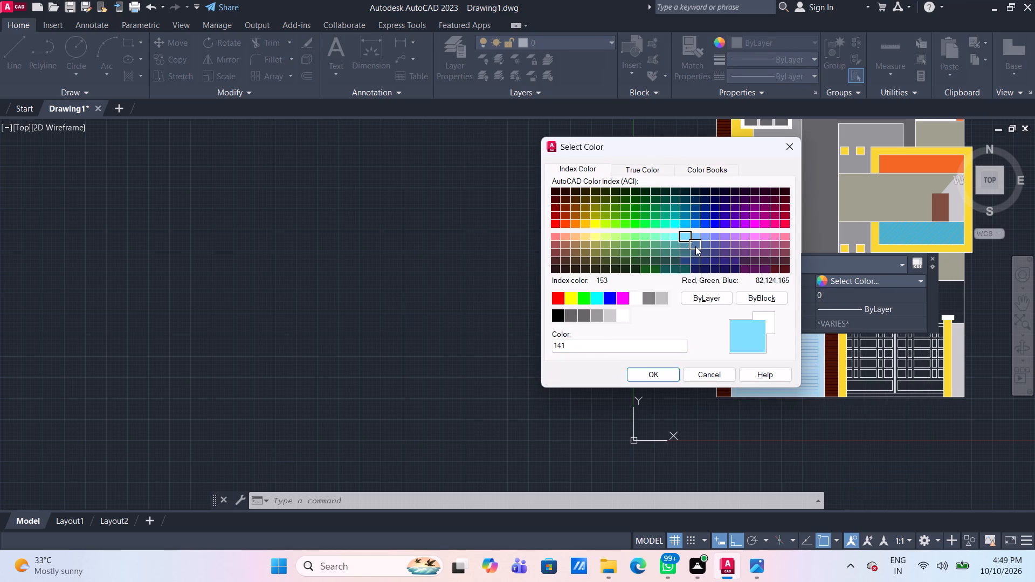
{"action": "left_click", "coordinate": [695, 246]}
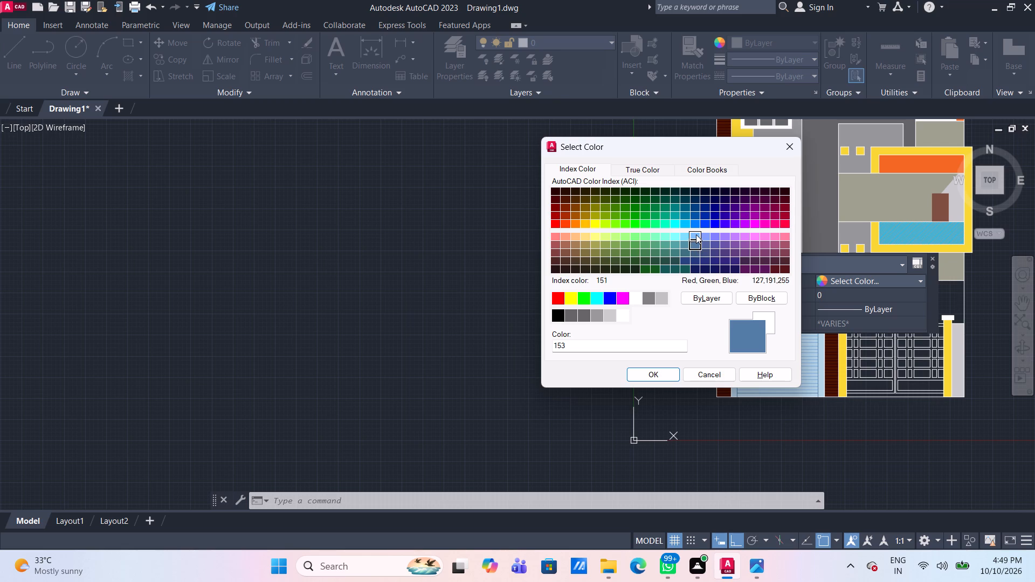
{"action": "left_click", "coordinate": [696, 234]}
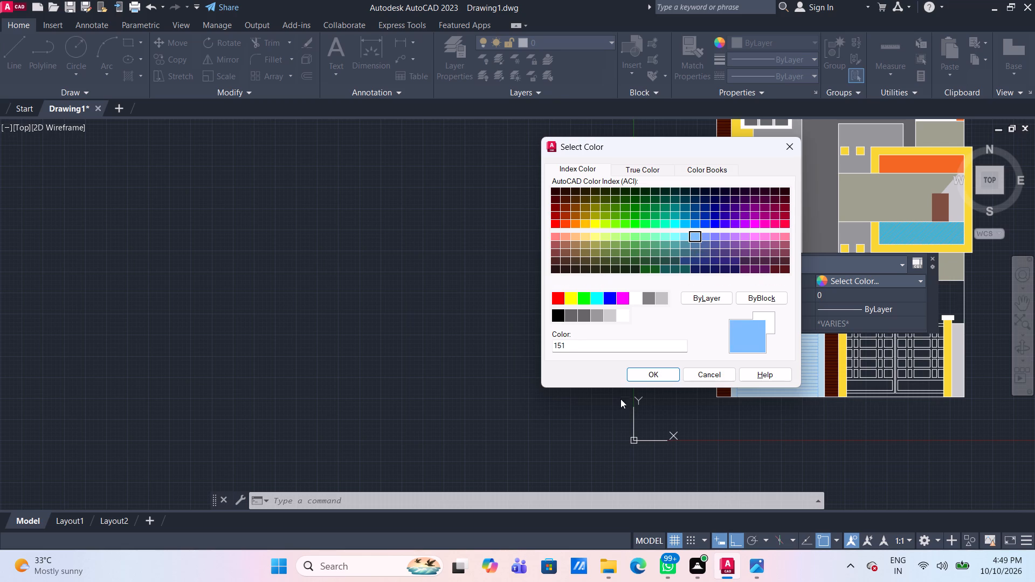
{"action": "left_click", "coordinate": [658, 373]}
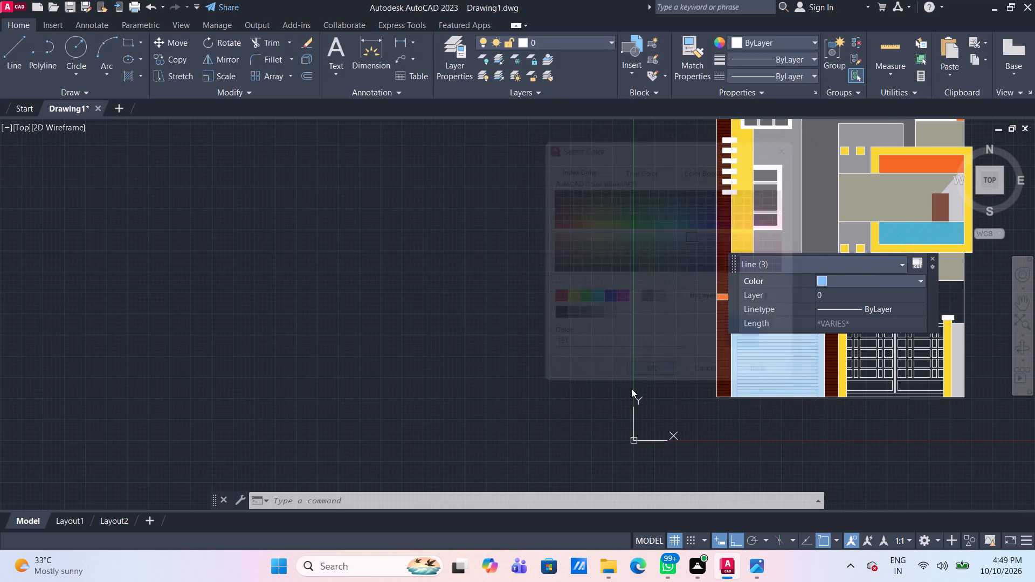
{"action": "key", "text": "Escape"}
Set the shutter panel's two side lines and bottom line to colour 122,175,223, matching its slat hatch.
{"action": "scroll", "coordinate": [834, 429], "scroll_direction": "up", "scroll_amount": 2}
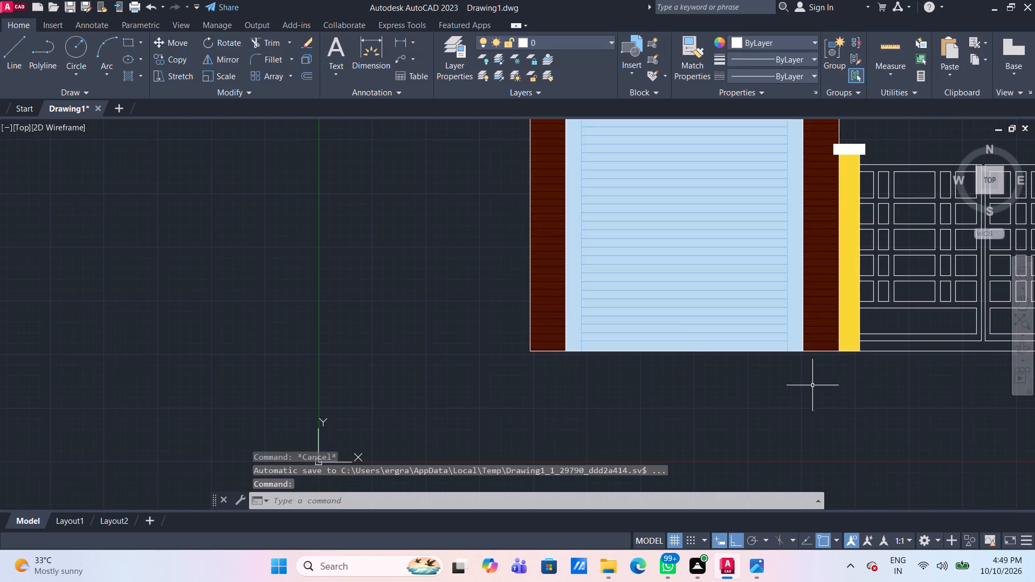
{"action": "scroll", "coordinate": [812, 382], "scroll_direction": "up", "scroll_amount": 1}
{"action": "middle_click_drag", "start_coordinate": [811, 382], "coordinate": [789, 408]}
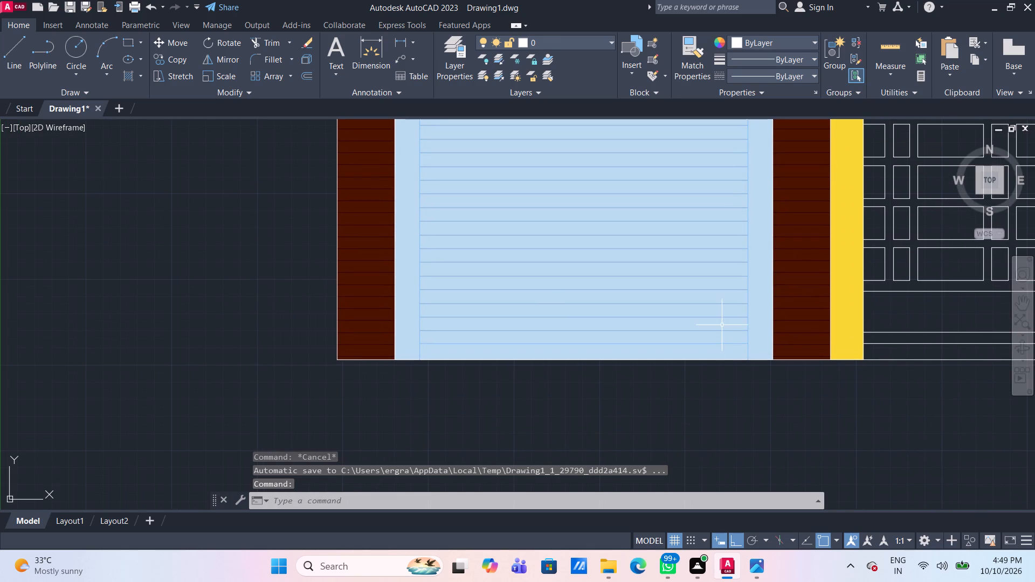
{"action": "left_click", "coordinate": [720, 317]}
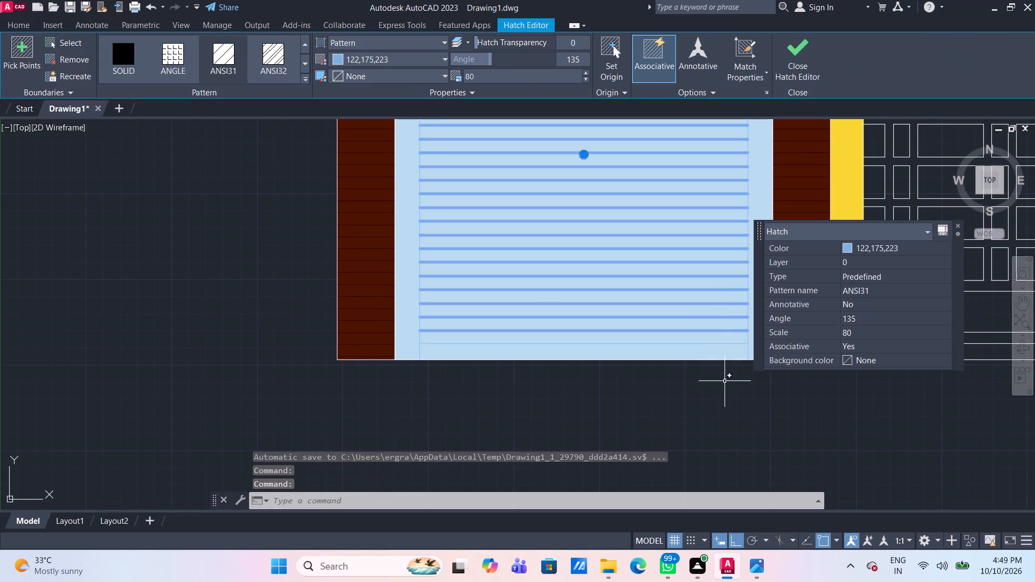
{"action": "key", "text": "Escape"}
{"action": "left_click", "coordinate": [748, 346]}
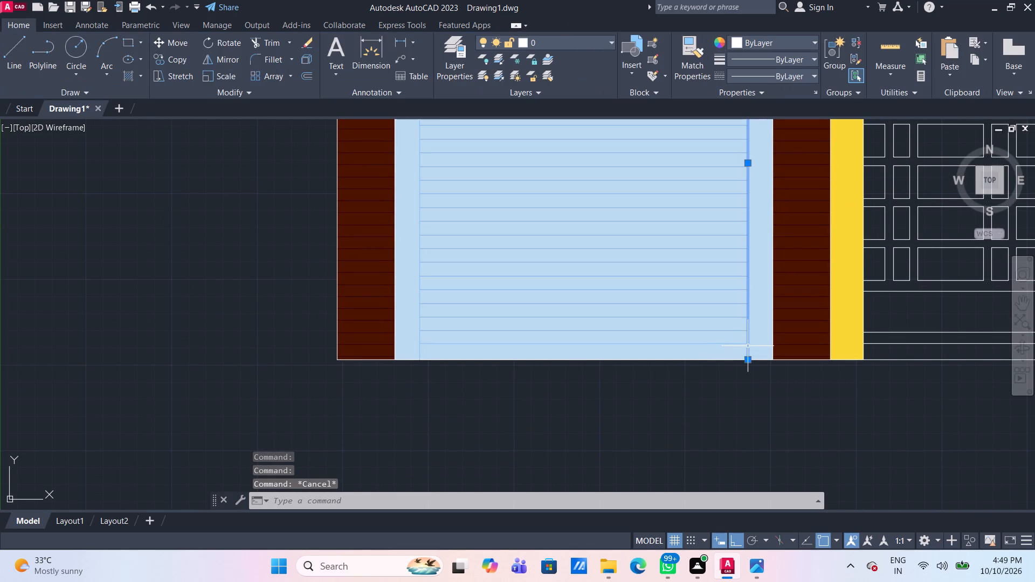
{"action": "left_click", "coordinate": [735, 345]}
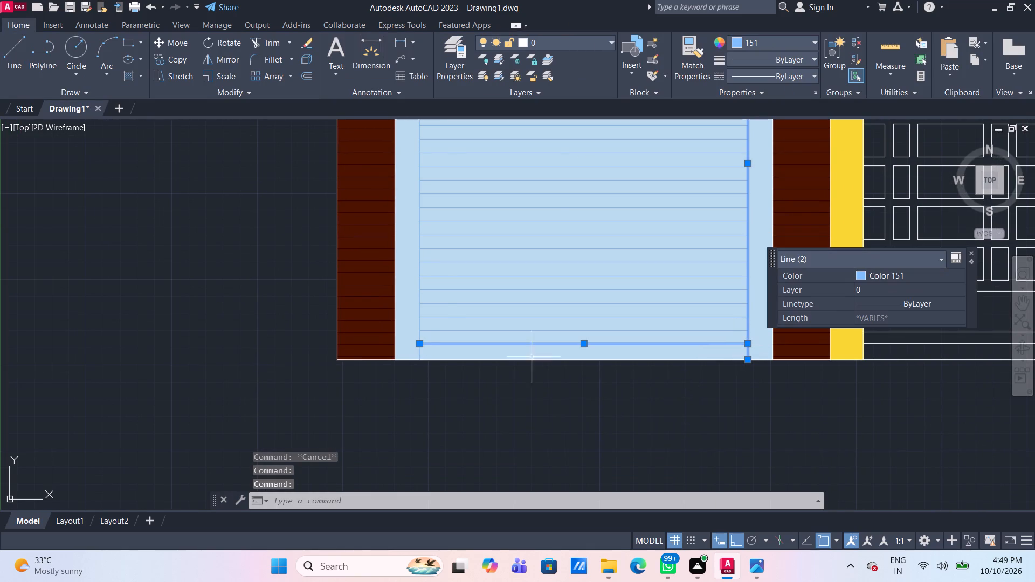
{"action": "left_click", "coordinate": [420, 311]}
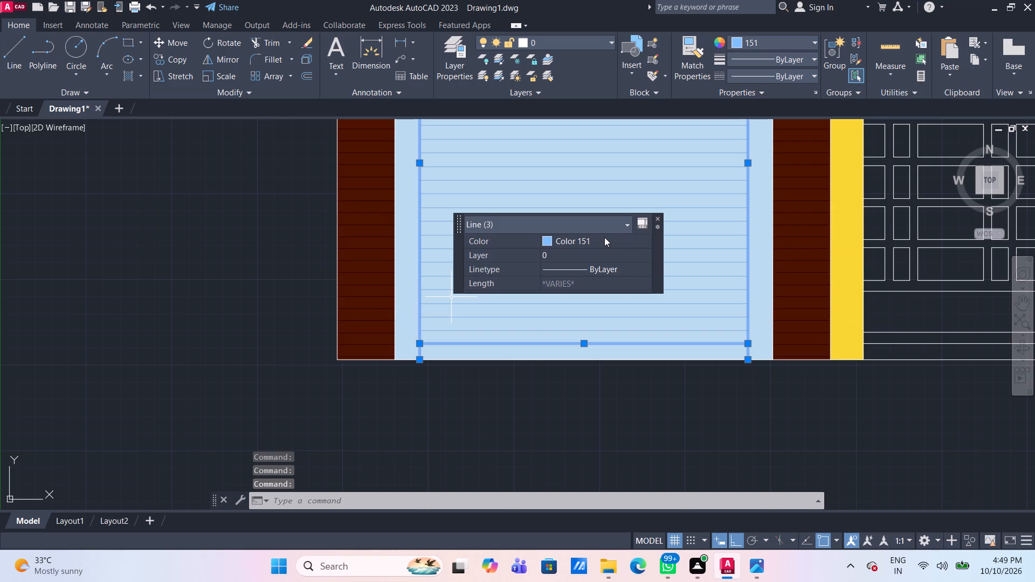
{"action": "left_click", "coordinate": [609, 239]}
{"action": "left_click", "coordinate": [609, 239]}
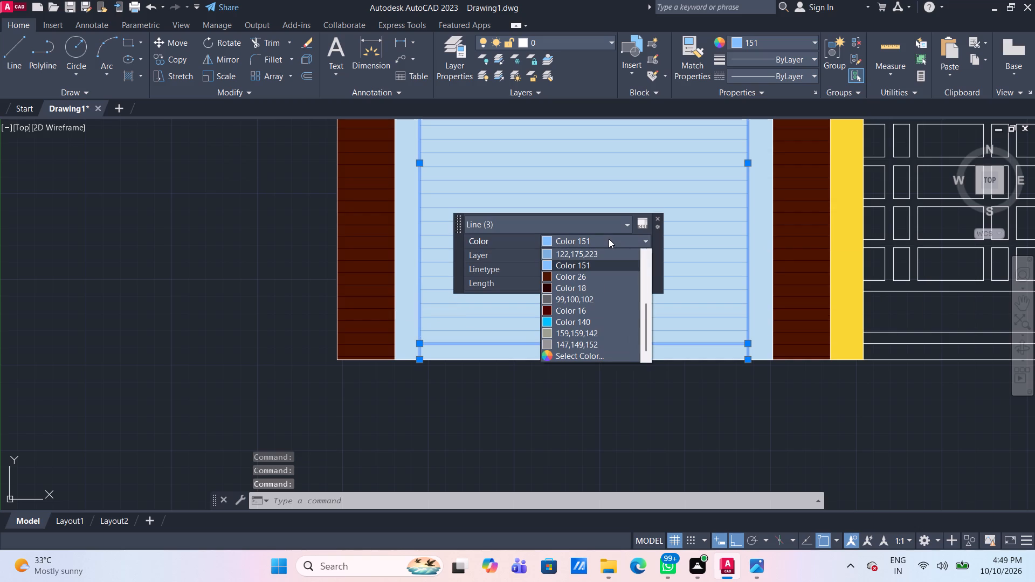
{"action": "left_click", "coordinate": [614, 255]}
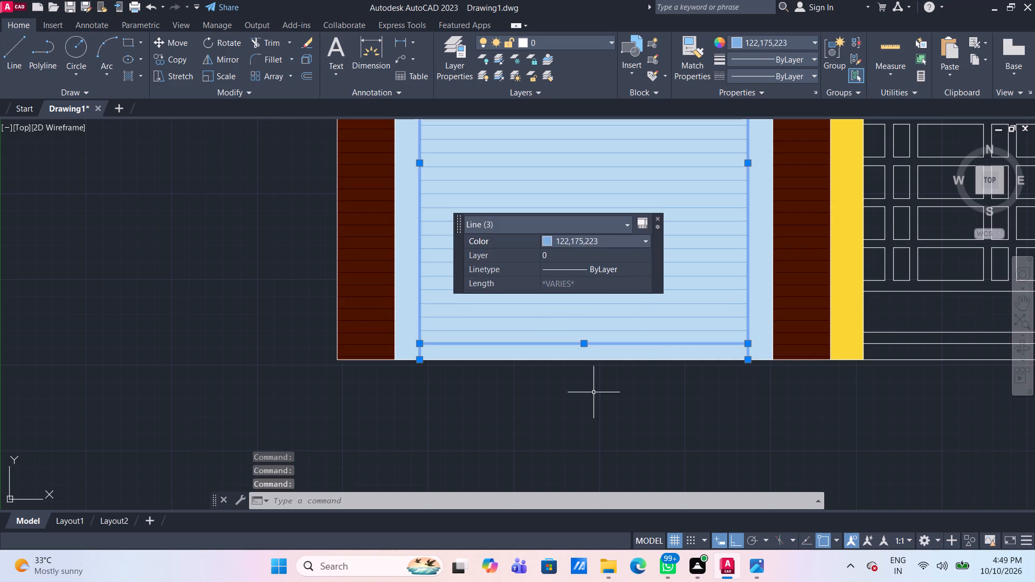
{"action": "key", "text": "Escape"}
Set the scale of the garage shutter's ANSI31 slat hatch to 100.
{"action": "scroll", "coordinate": [604, 421], "scroll_direction": "down", "scroll_amount": 2}
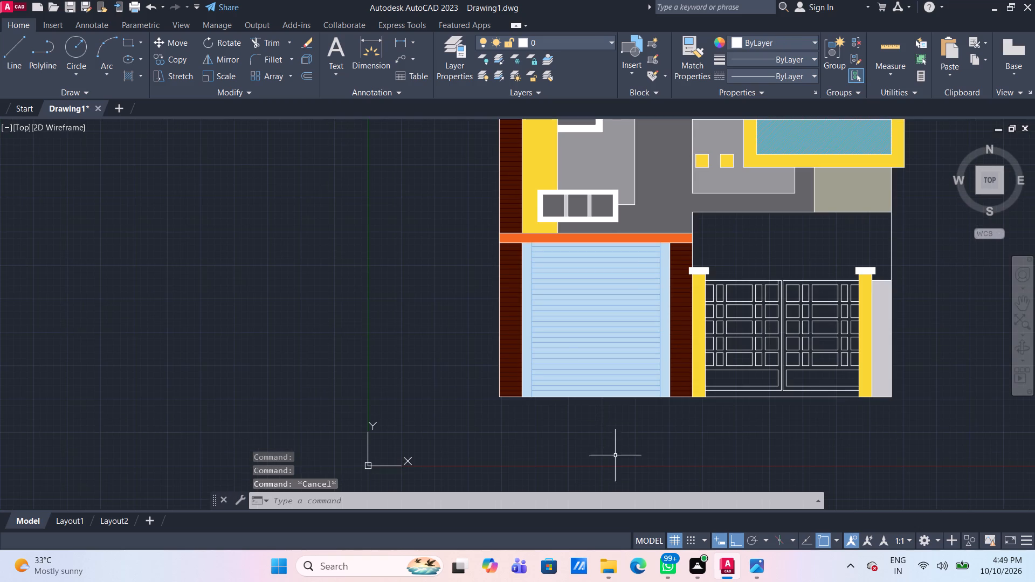
{"action": "scroll", "coordinate": [629, 463], "scroll_direction": "down", "scroll_amount": 1}
{"action": "middle_click_drag", "start_coordinate": [617, 446], "coordinate": [543, 363]}
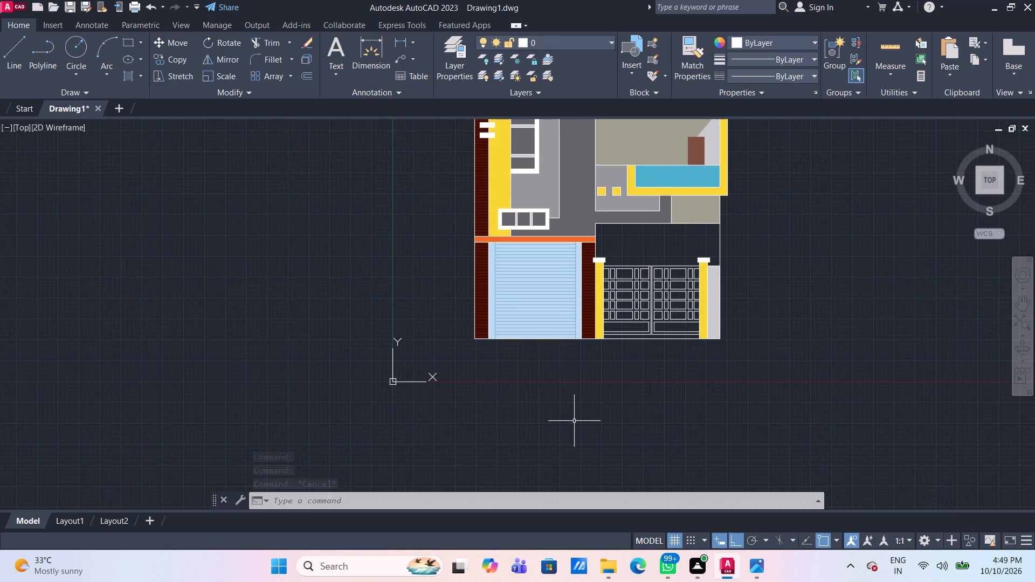
{"action": "left_click", "coordinate": [534, 304]}
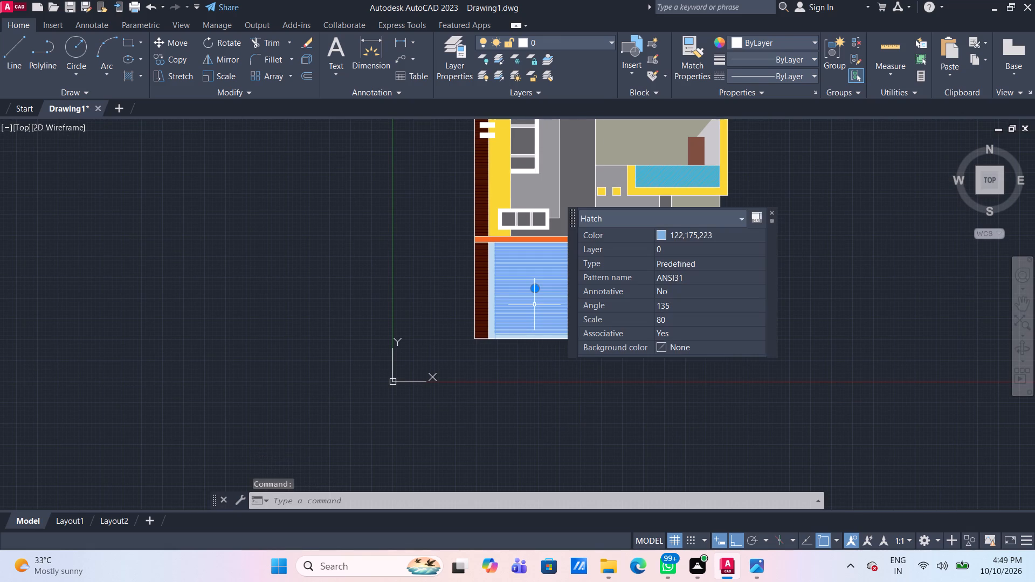
{"action": "left_click", "coordinate": [677, 317]}
{"action": "type", "text": "100"}
{"action": "key", "text": "Return"}
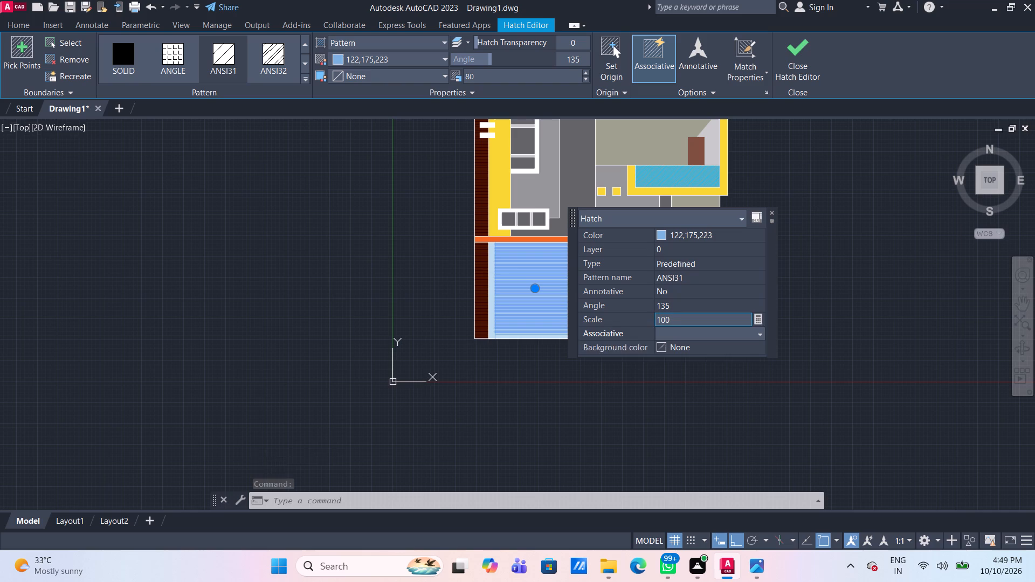
{"action": "key", "text": "Escape"}
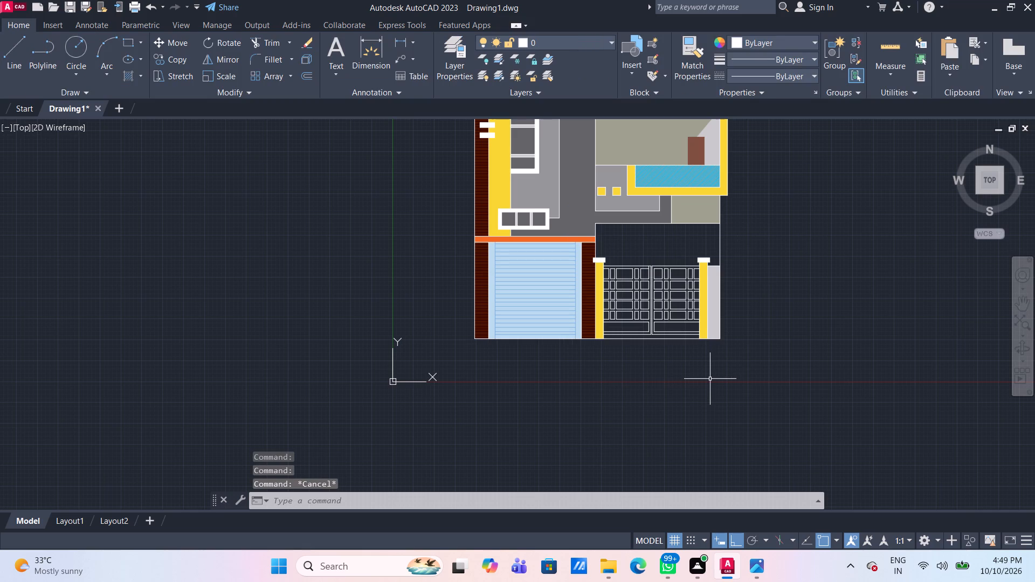
Set the scale of the dark-red columns' ANSI31 line hatch to 80.
{"action": "scroll", "coordinate": [484, 177], "scroll_direction": "up", "scroll_amount": 2}
{"action": "left_click", "coordinate": [481, 185]}
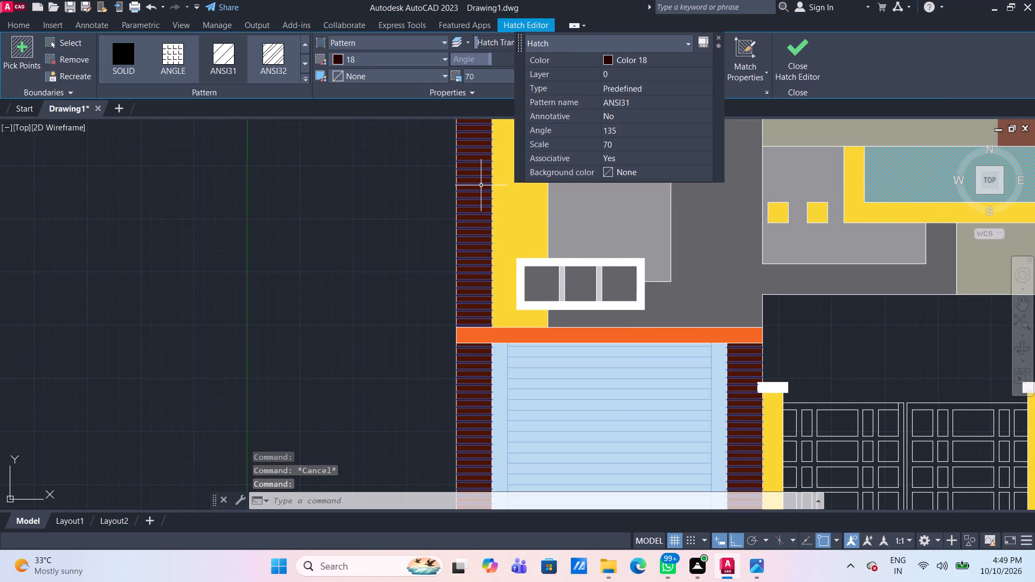
{"action": "left_click", "coordinate": [636, 149]}
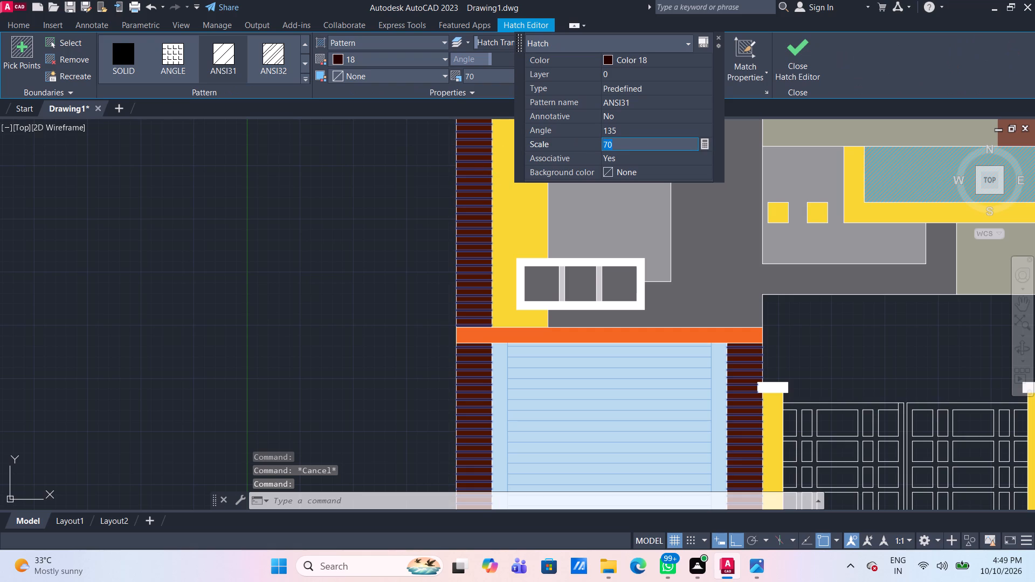
{"action": "type", "text": "80"}
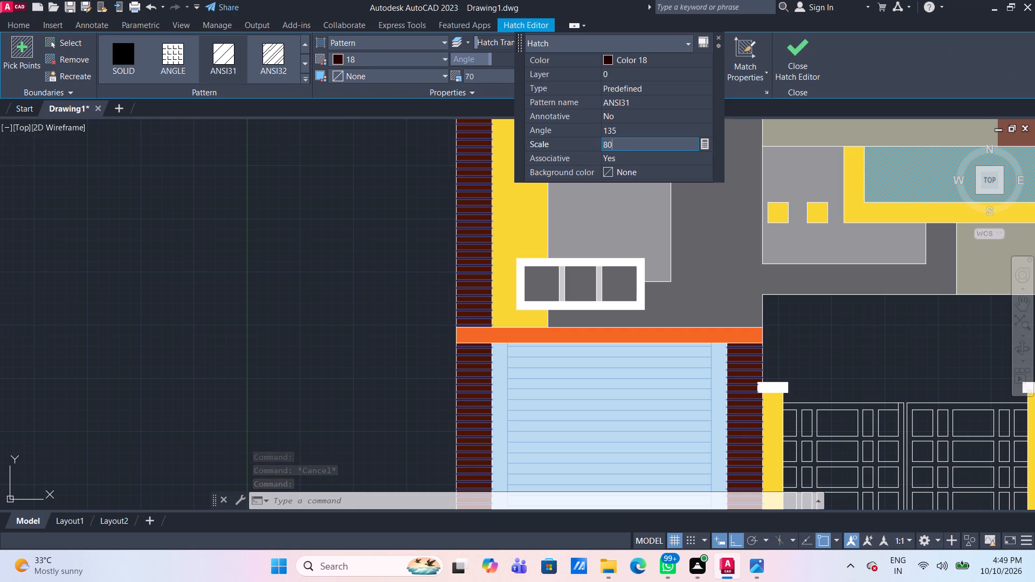
{"action": "key", "text": "Return"}
{"action": "key", "text": "Escape"}
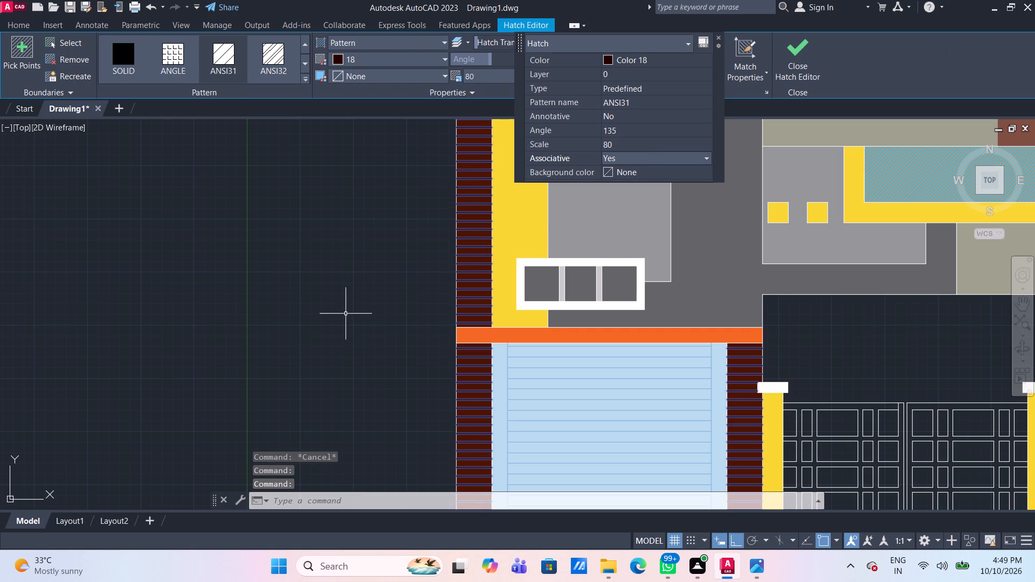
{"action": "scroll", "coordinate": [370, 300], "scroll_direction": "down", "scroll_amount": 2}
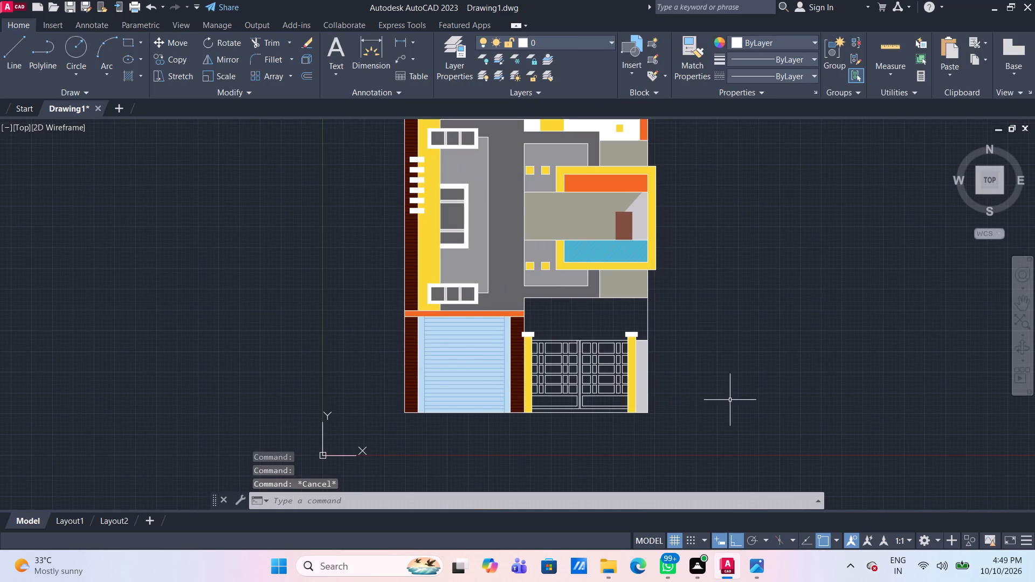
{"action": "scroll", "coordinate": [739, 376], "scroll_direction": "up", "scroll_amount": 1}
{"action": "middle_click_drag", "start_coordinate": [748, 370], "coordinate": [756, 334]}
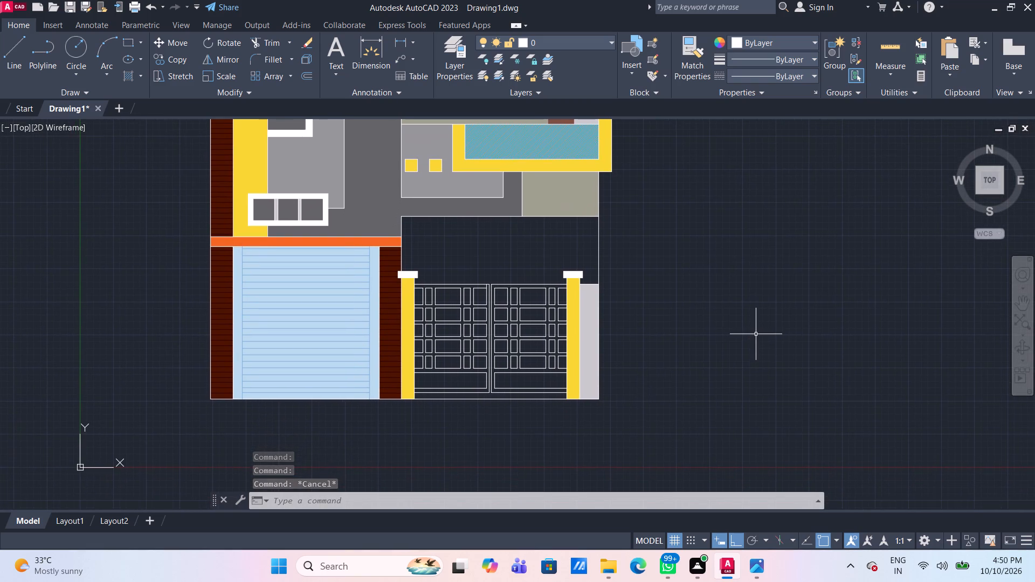
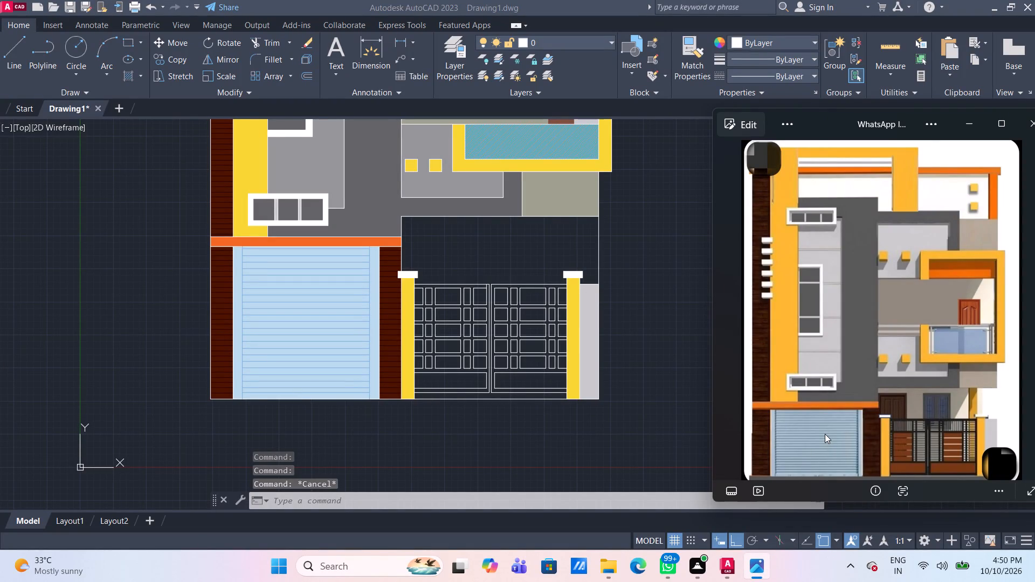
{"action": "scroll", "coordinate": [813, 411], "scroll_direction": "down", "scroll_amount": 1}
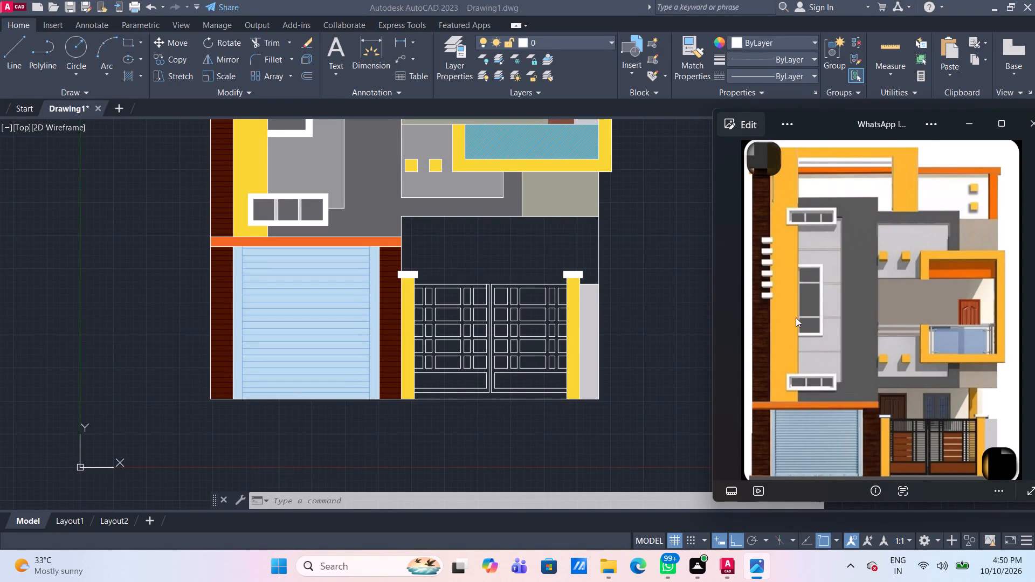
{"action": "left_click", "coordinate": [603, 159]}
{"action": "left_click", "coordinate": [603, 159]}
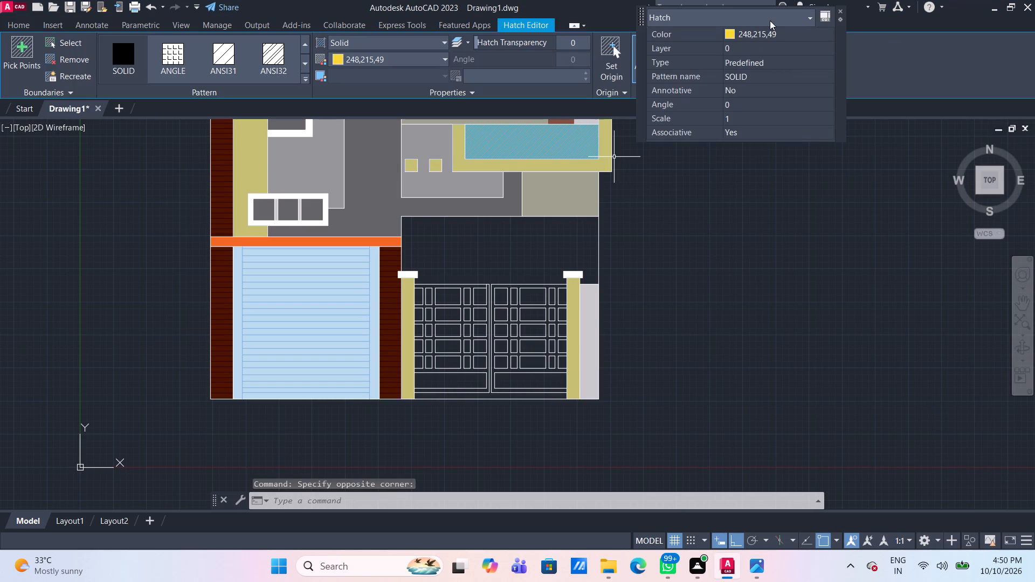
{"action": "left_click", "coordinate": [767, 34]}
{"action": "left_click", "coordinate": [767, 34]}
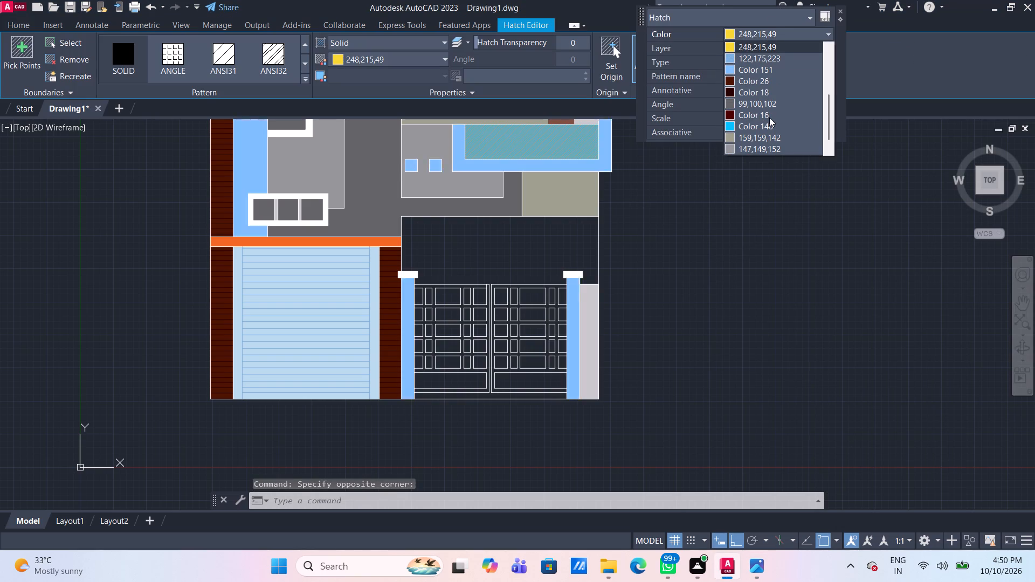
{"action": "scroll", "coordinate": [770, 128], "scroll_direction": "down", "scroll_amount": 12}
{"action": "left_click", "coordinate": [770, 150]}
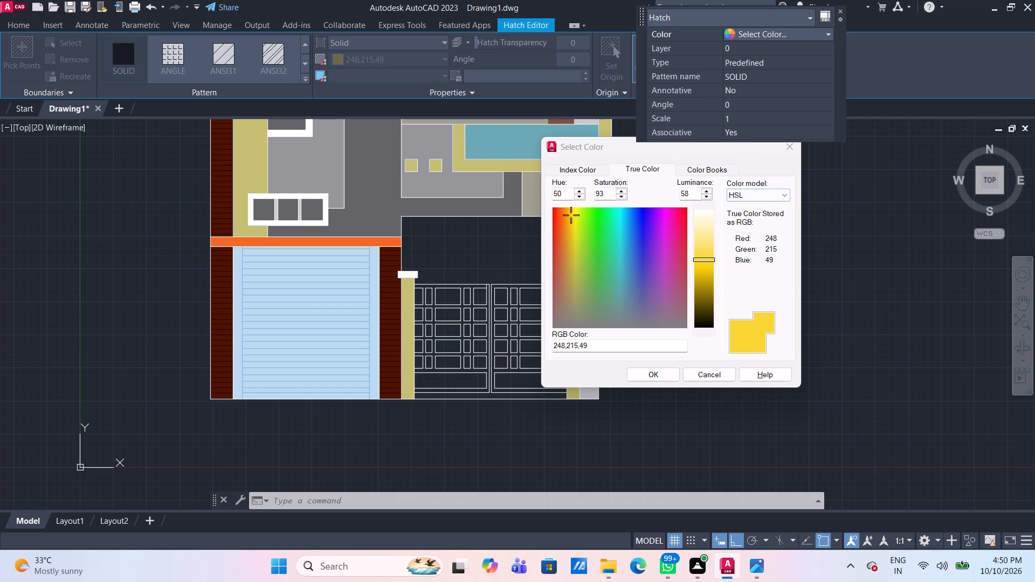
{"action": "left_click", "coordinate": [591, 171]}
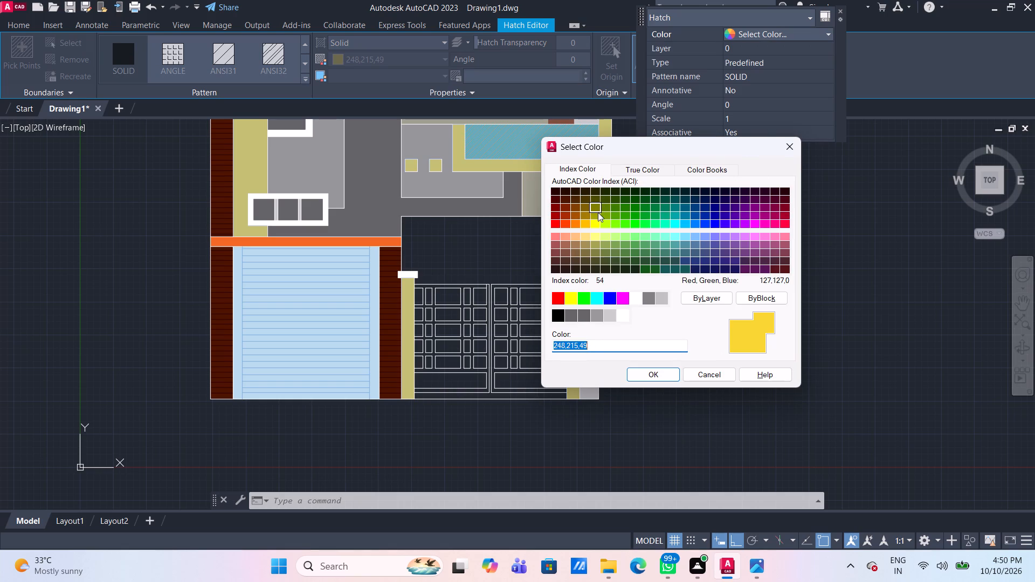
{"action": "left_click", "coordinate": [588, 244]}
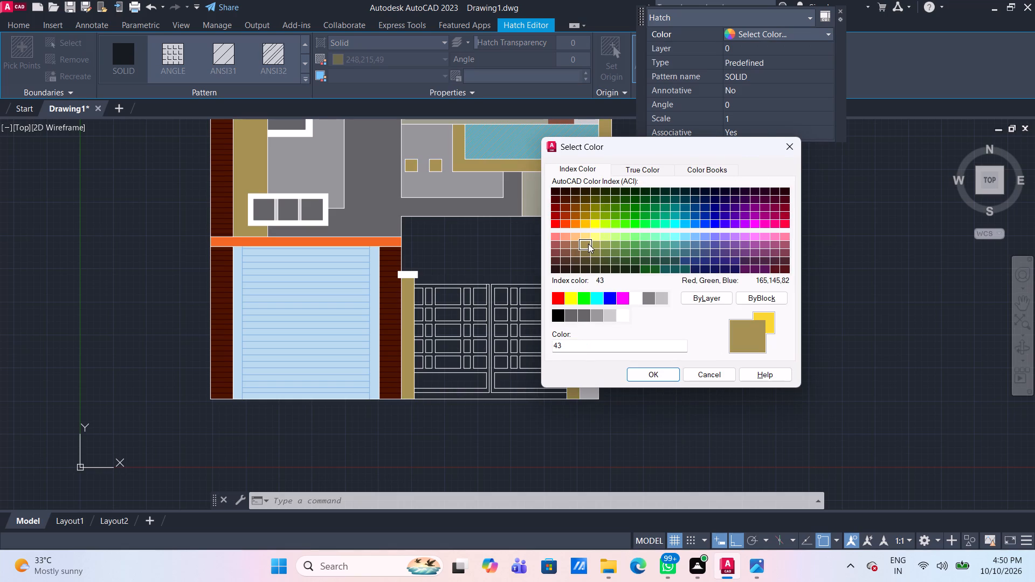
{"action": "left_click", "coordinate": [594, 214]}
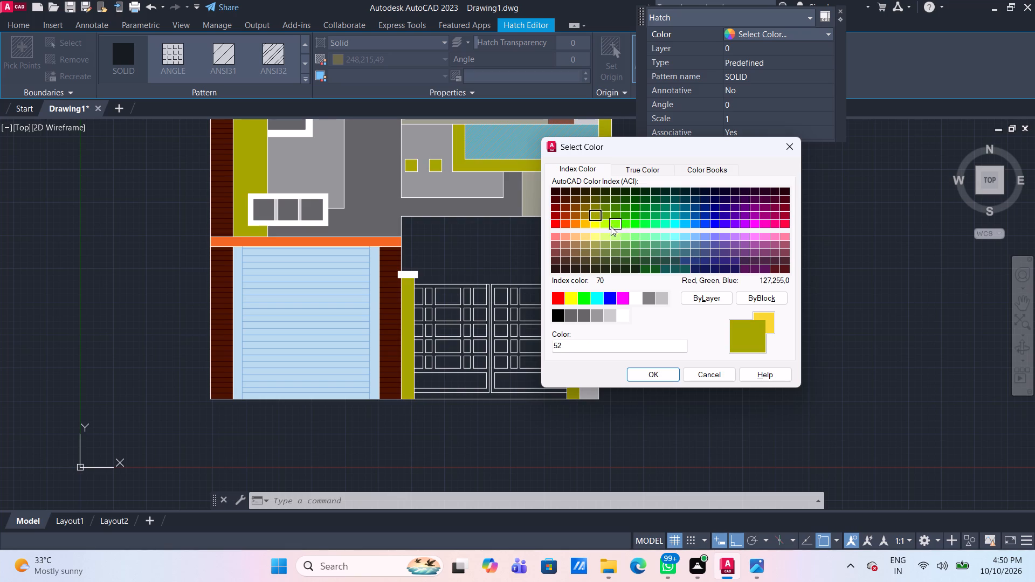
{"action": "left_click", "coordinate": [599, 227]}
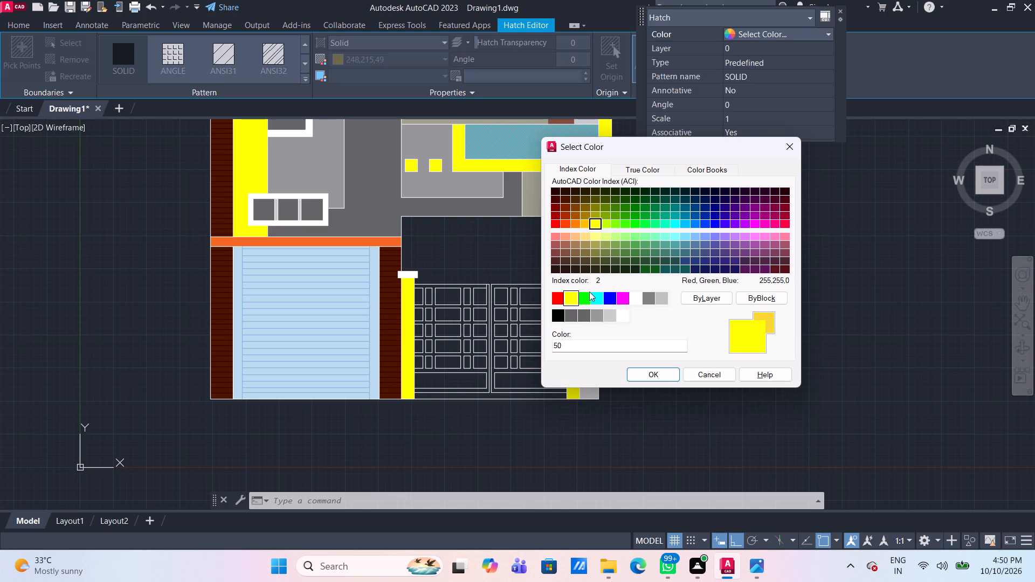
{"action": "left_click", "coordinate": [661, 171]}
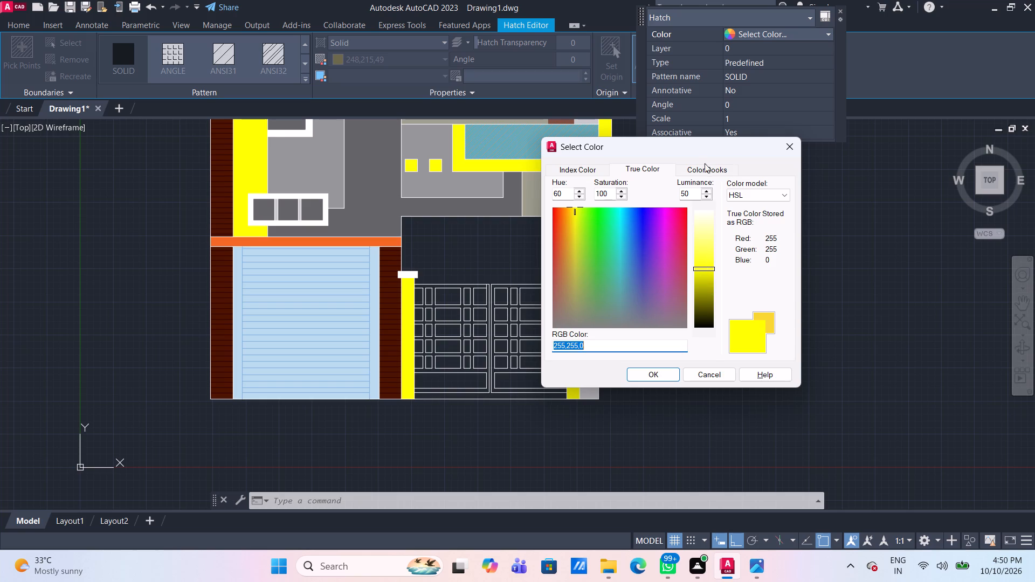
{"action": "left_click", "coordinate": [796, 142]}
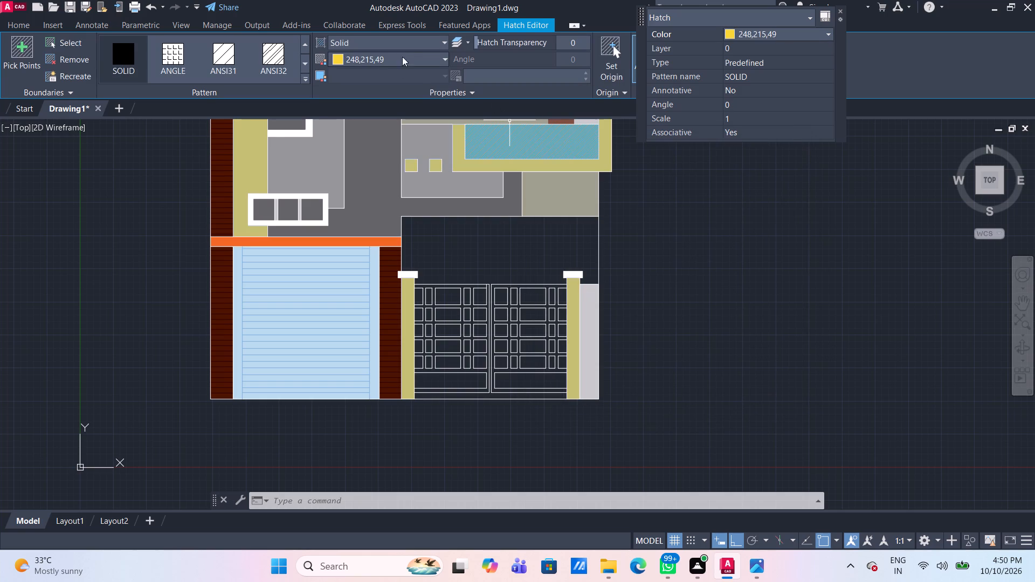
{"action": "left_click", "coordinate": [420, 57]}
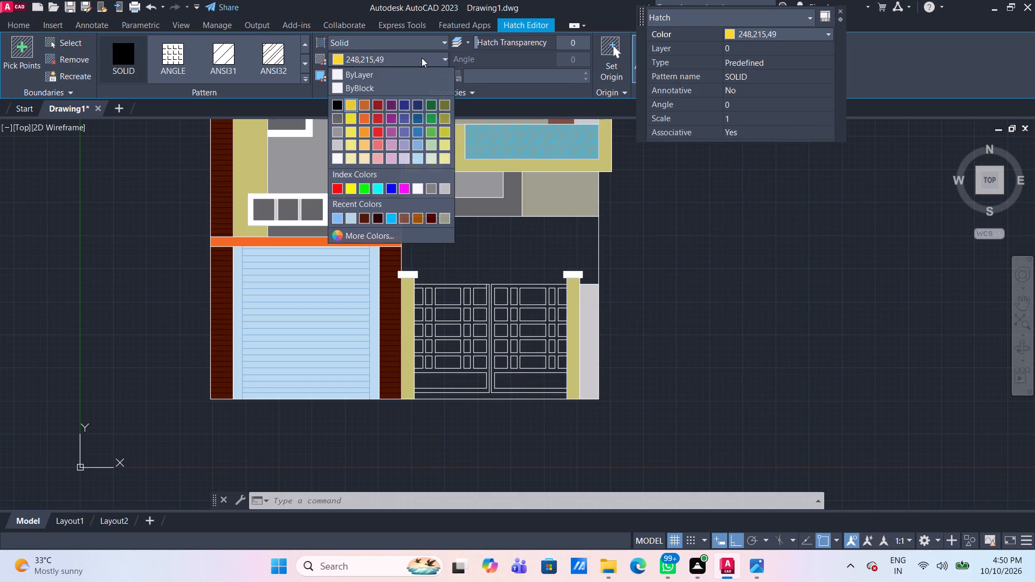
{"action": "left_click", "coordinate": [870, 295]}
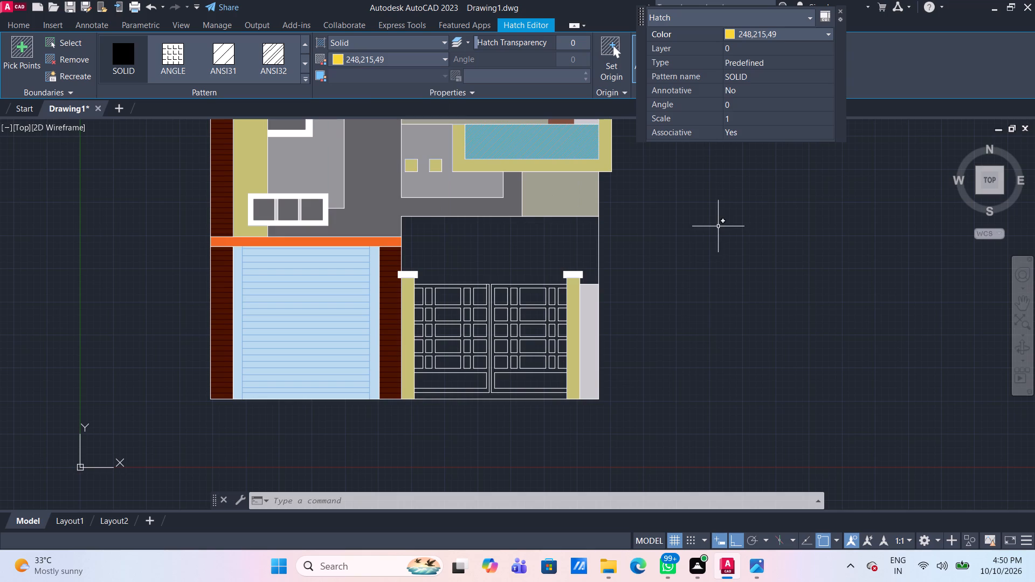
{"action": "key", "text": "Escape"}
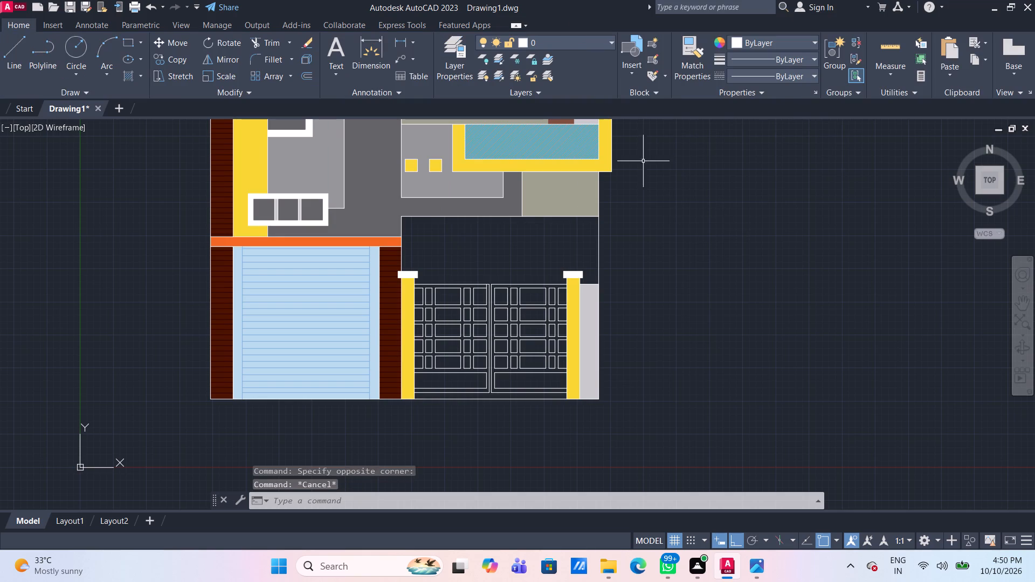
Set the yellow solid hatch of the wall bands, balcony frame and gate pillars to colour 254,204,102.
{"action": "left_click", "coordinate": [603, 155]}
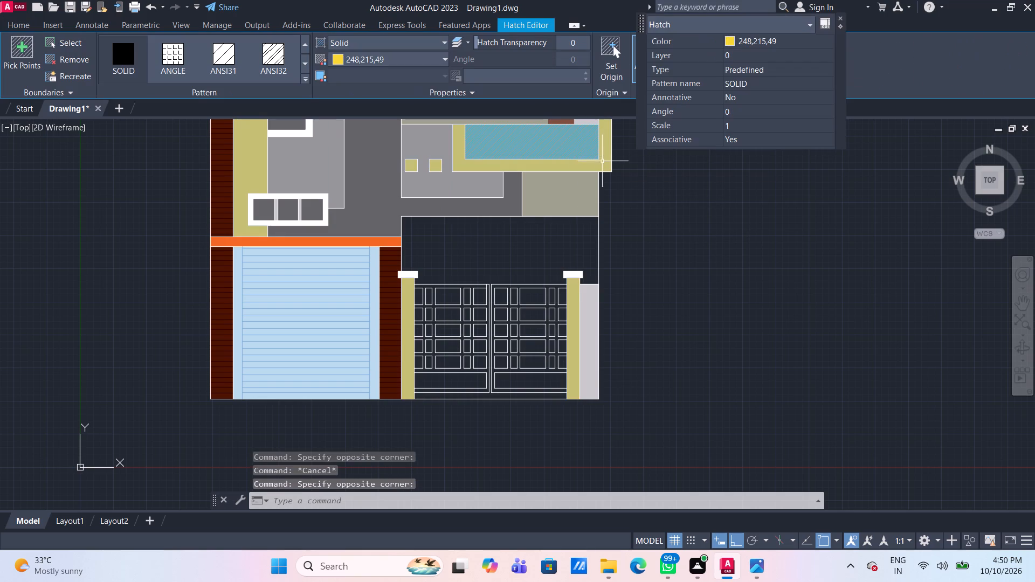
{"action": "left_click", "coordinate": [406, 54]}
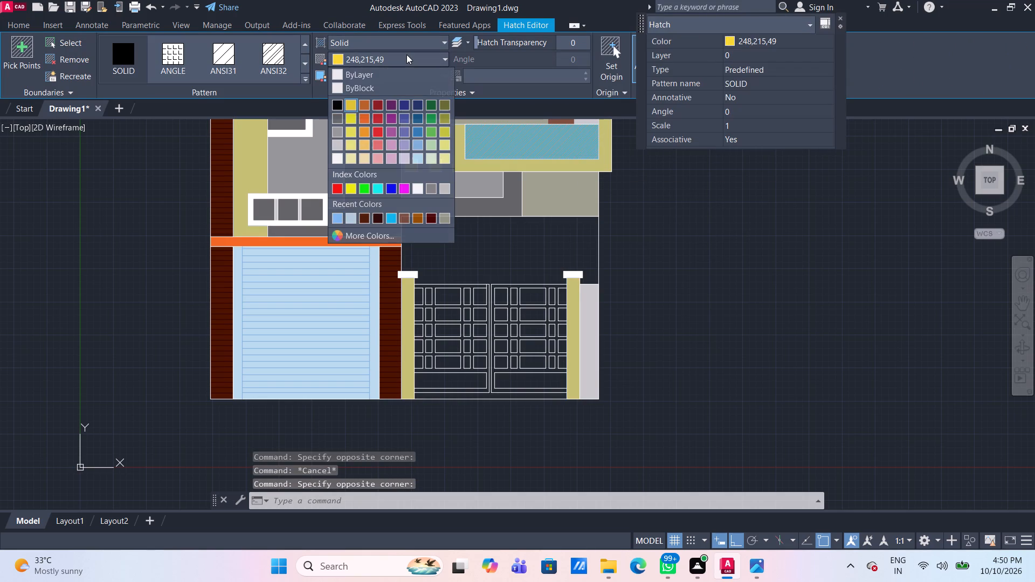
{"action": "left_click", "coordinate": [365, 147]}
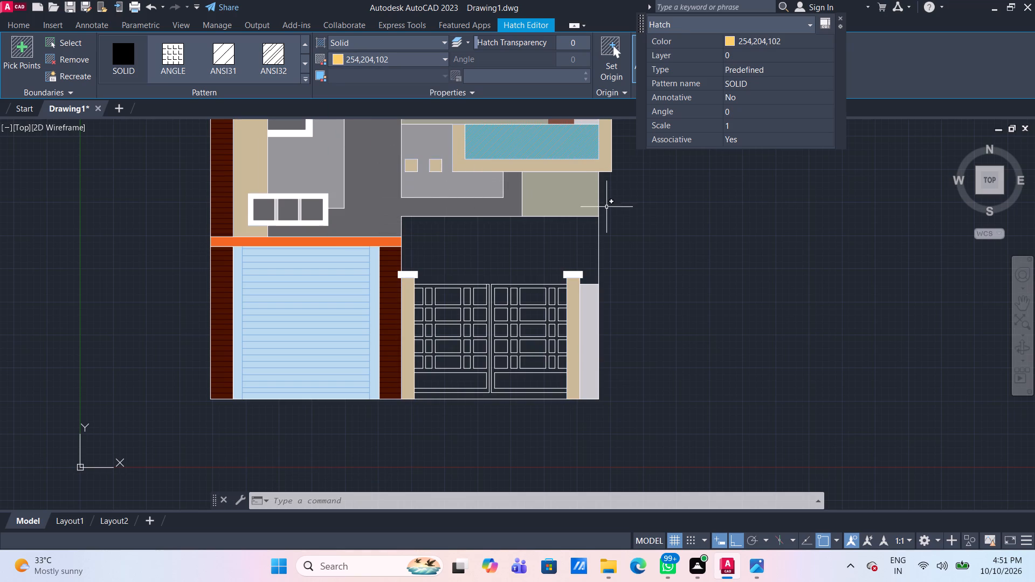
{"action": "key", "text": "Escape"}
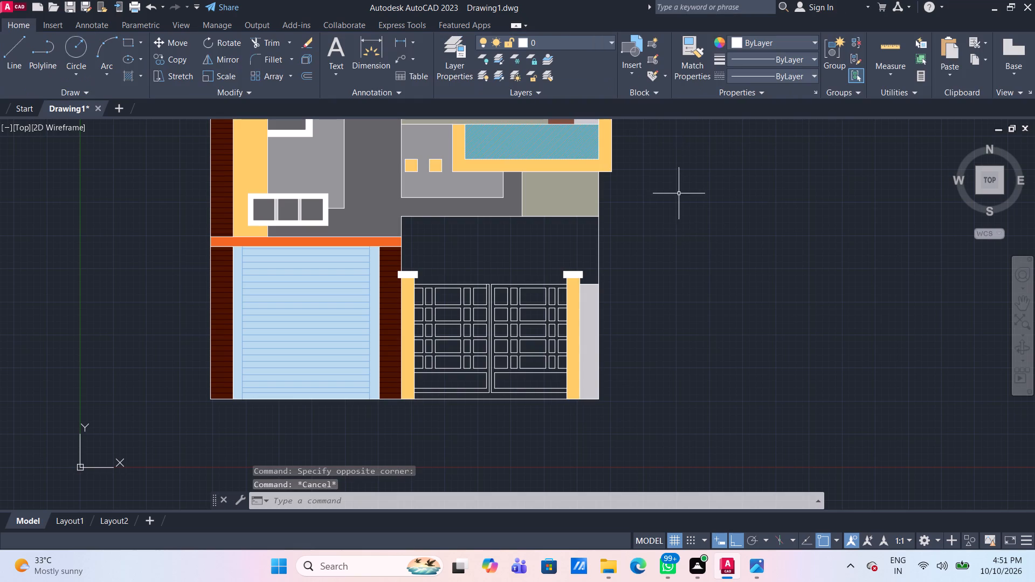
Set the solid hatch of the wall bands, balcony frame and gate pillars to true colour 239,214,72.
{"action": "left_click", "coordinate": [603, 166]}
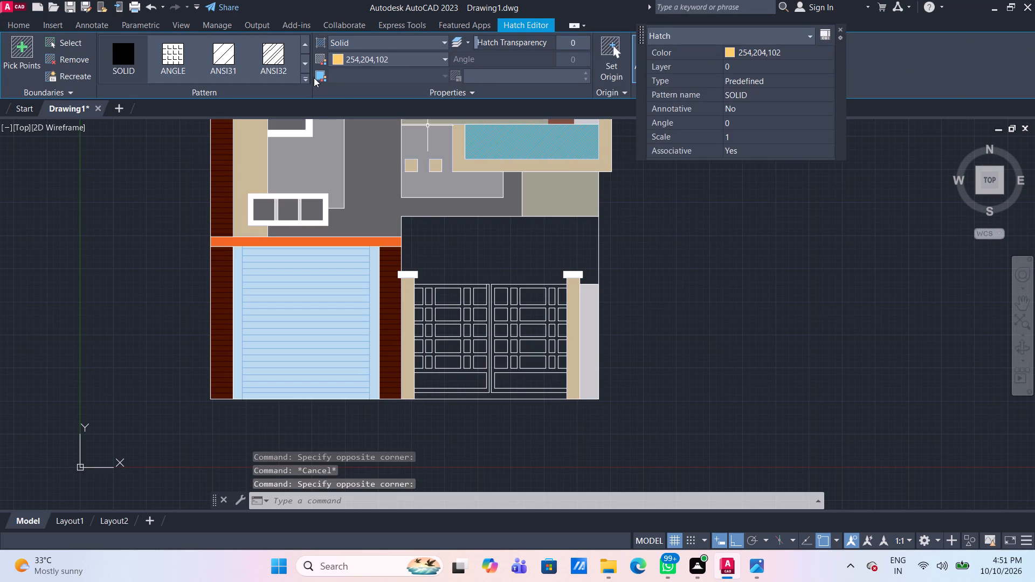
{"action": "left_click", "coordinate": [355, 57]}
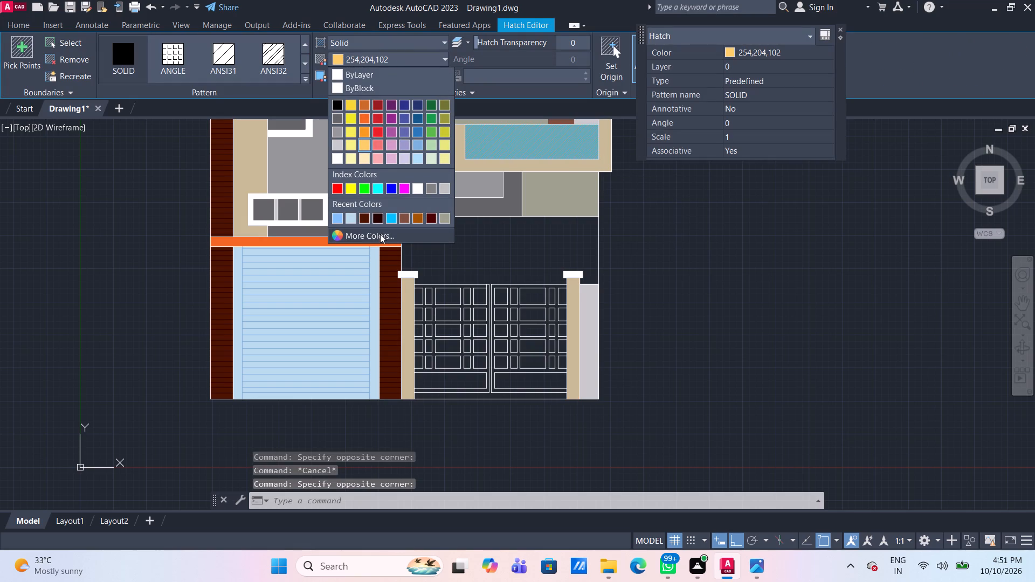
{"action": "left_click", "coordinate": [380, 234]}
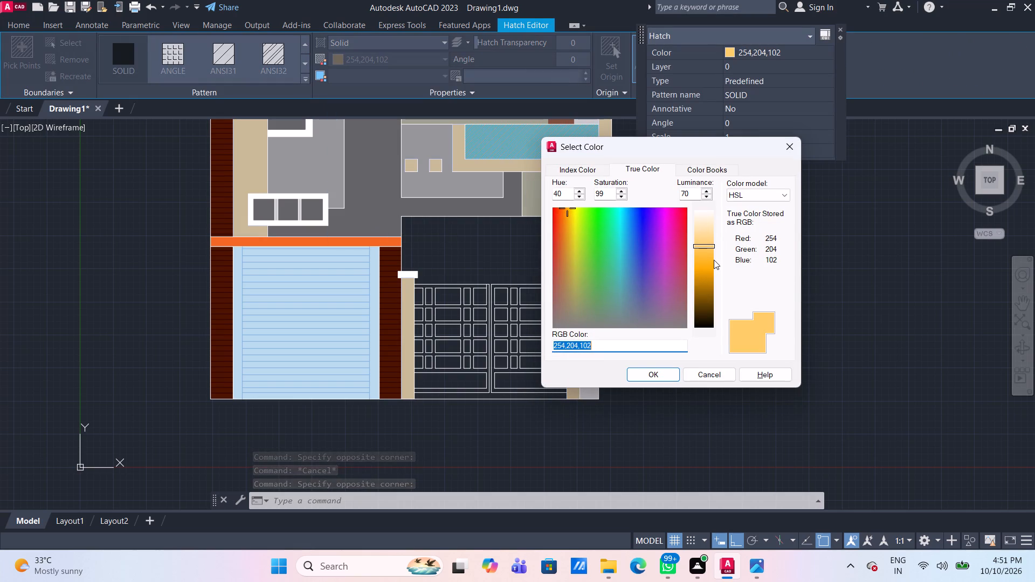
{"action": "left_click", "coordinate": [706, 256]}
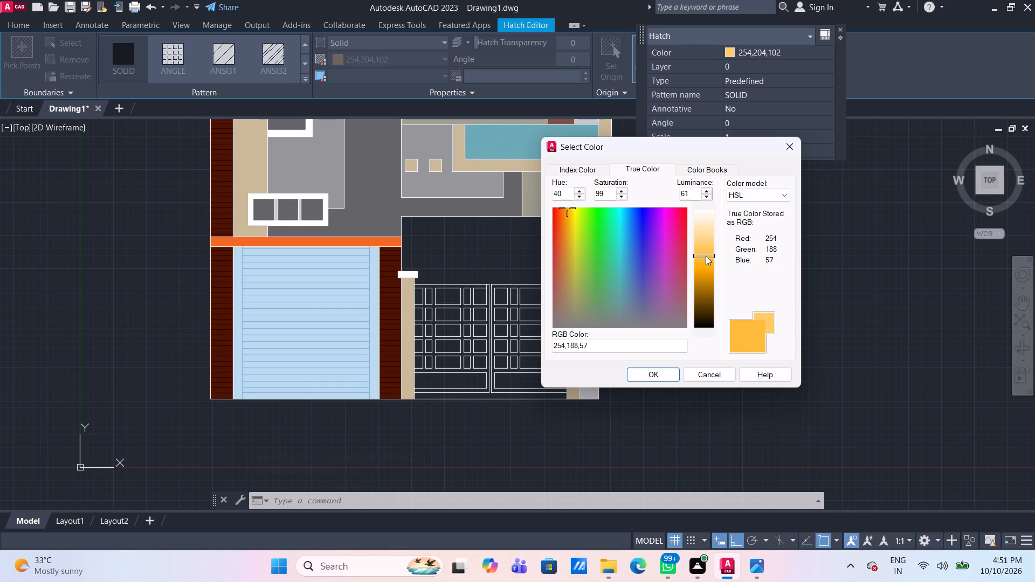
{"action": "left_click", "coordinate": [567, 220]}
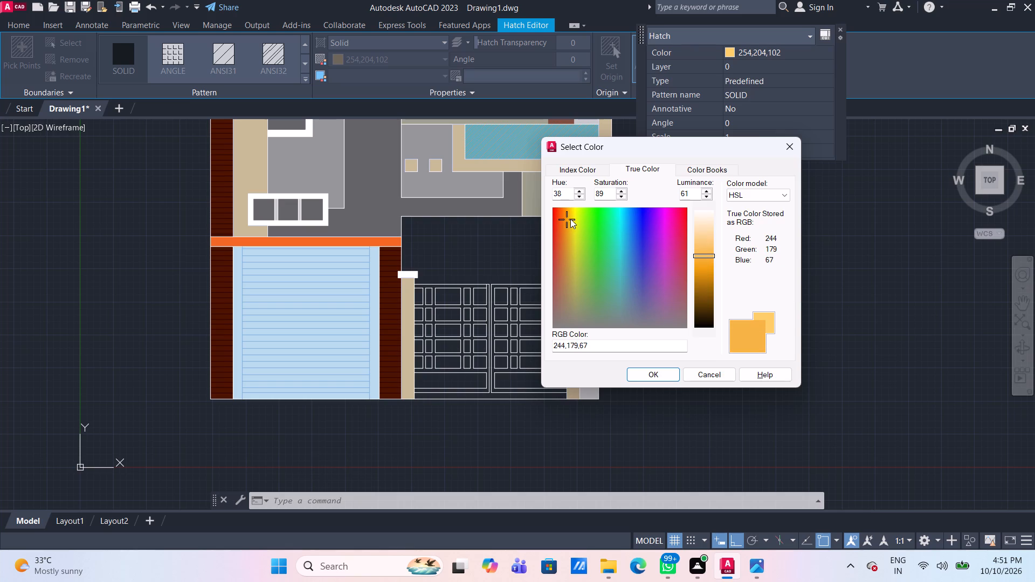
{"action": "left_click", "coordinate": [569, 216]}
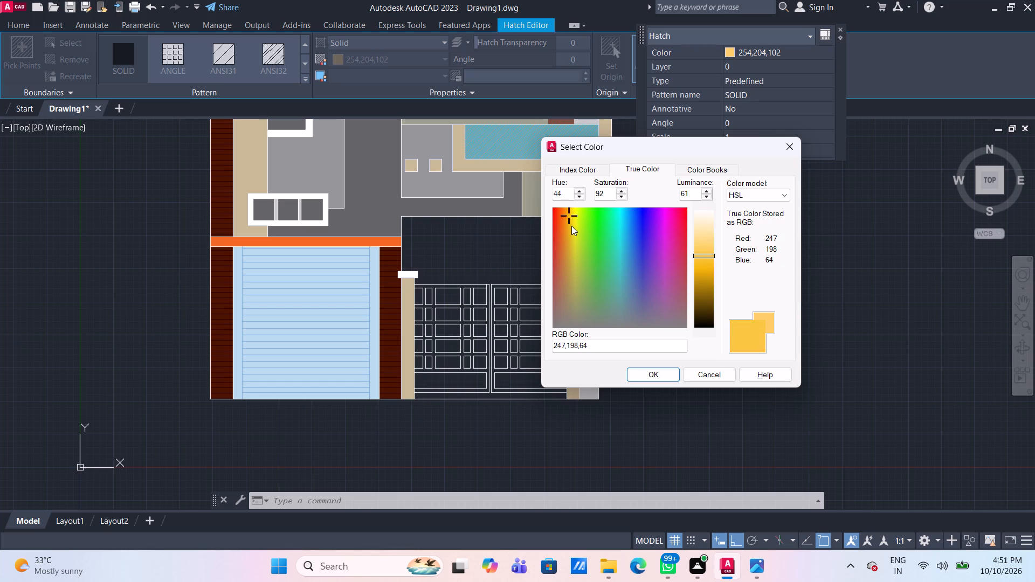
{"action": "left_click", "coordinate": [572, 226]}
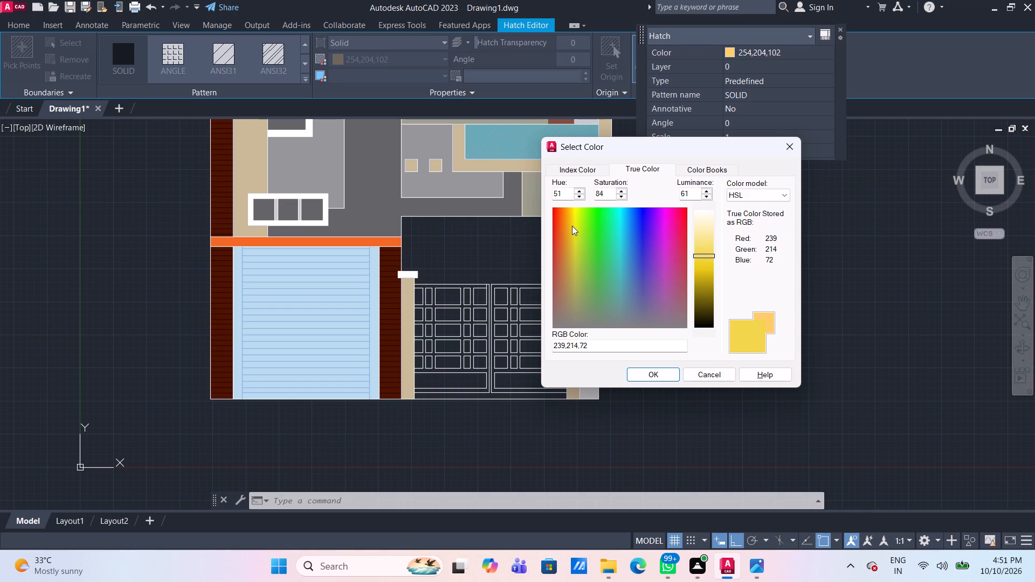
{"action": "left_click", "coordinate": [663, 373]}
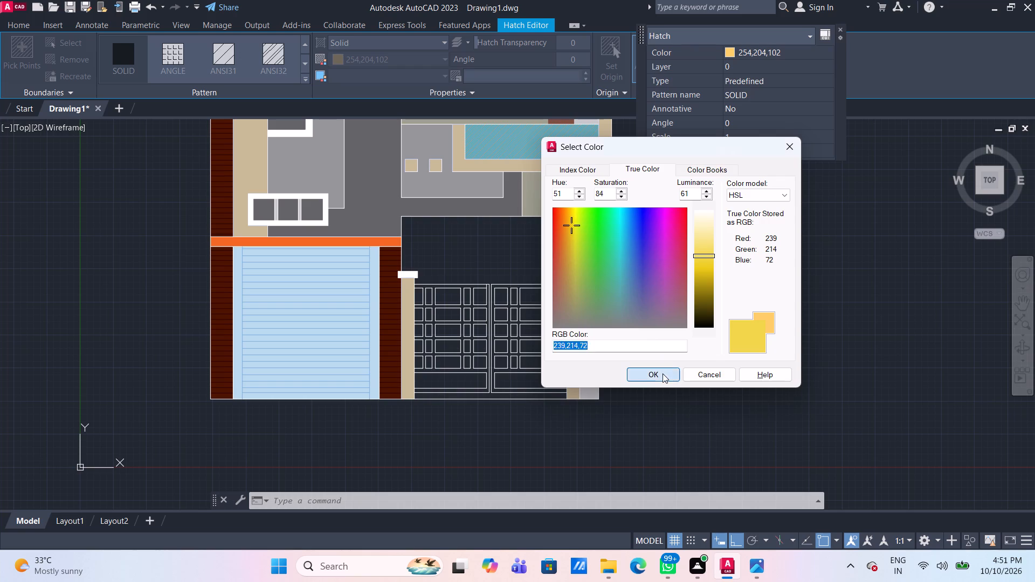
{"action": "key", "text": "Escape"}
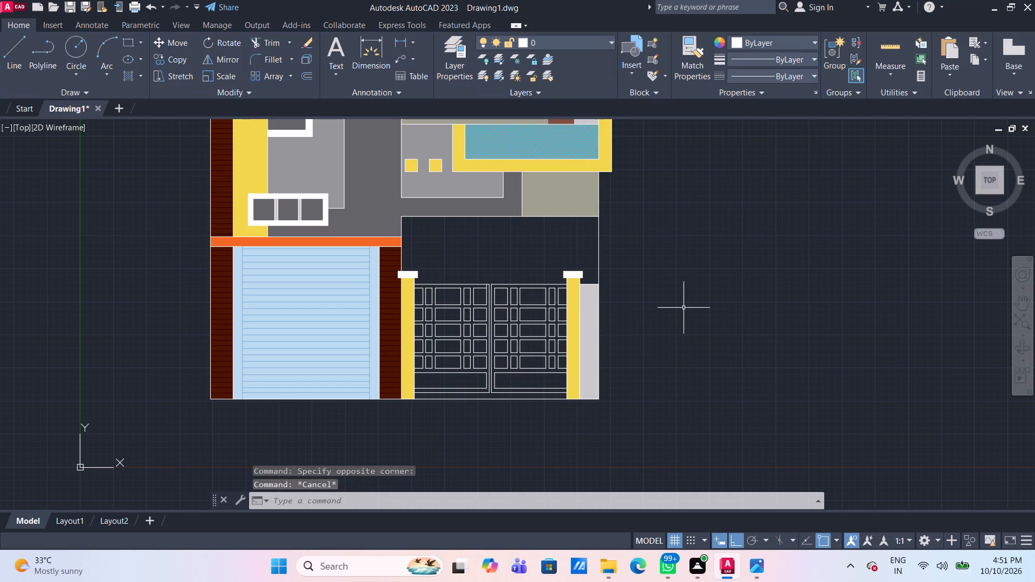
Check the recoloured elevation and the unfinished gate area against the reference photo.
{"action": "scroll", "coordinate": [684, 308], "scroll_direction": "down", "scroll_amount": 2}
{"action": "middle_click_drag", "start_coordinate": [727, 232], "coordinate": [701, 284]}
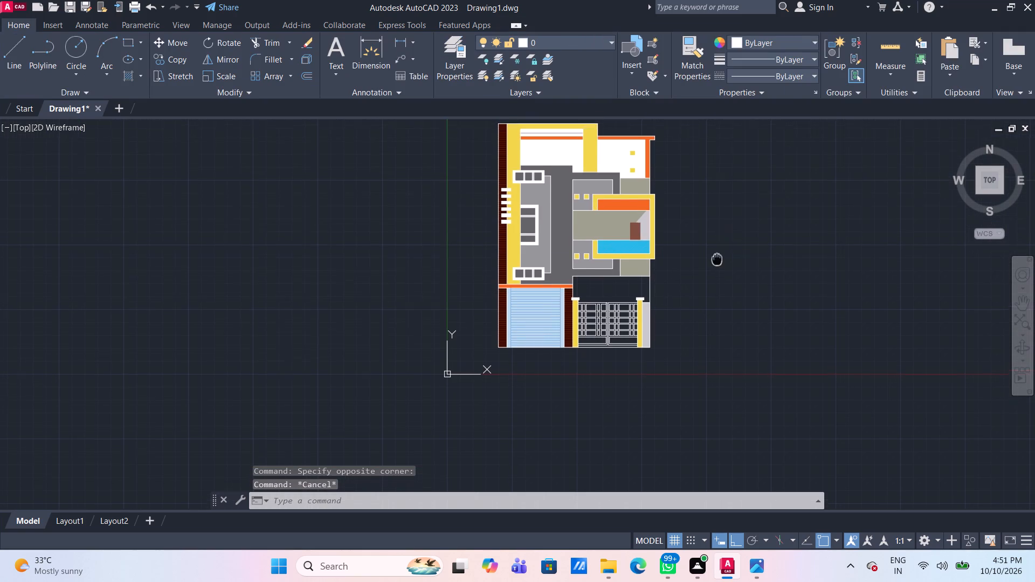
{"action": "middle_click_drag", "start_coordinate": [701, 284], "coordinate": [650, 274]}
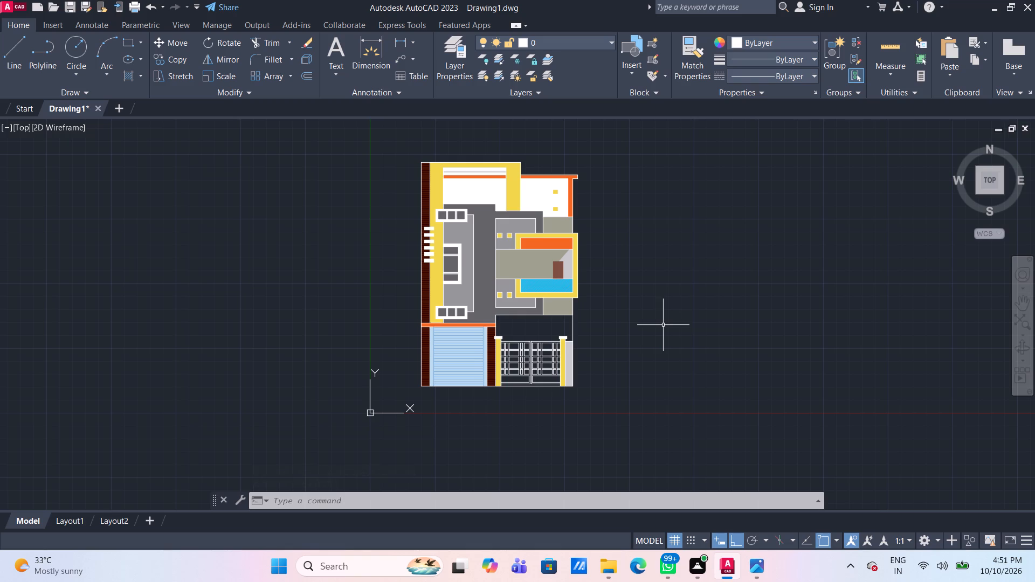
{"action": "scroll", "coordinate": [534, 370], "scroll_direction": "up", "scroll_amount": 4}
{"action": "middle_click_drag", "start_coordinate": [541, 394], "coordinate": [542, 395]}
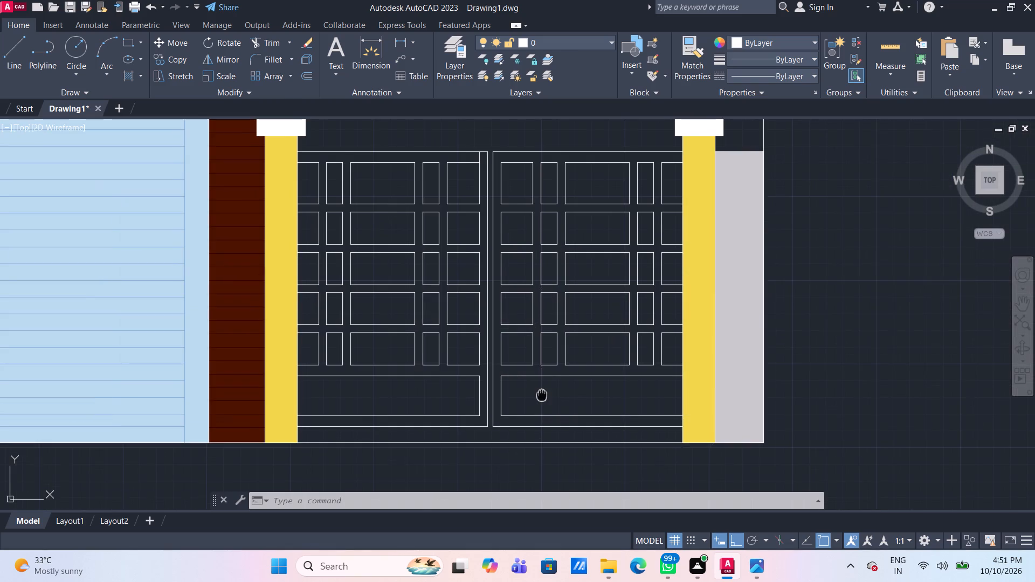
{"action": "middle_click_drag", "start_coordinate": [542, 395], "coordinate": [544, 322]}
{"action": "scroll", "coordinate": [544, 322], "scroll_direction": "down", "scroll_amount": 2}
{"action": "middle_click_drag", "start_coordinate": [724, 333], "coordinate": [706, 344]}
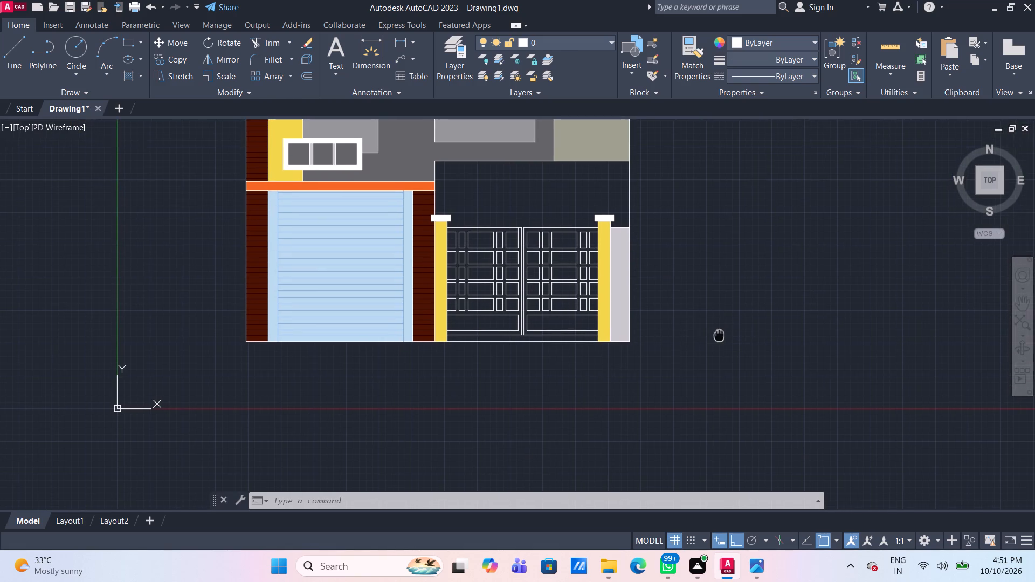
{"action": "middle_click_drag", "start_coordinate": [706, 344], "coordinate": [668, 359]}
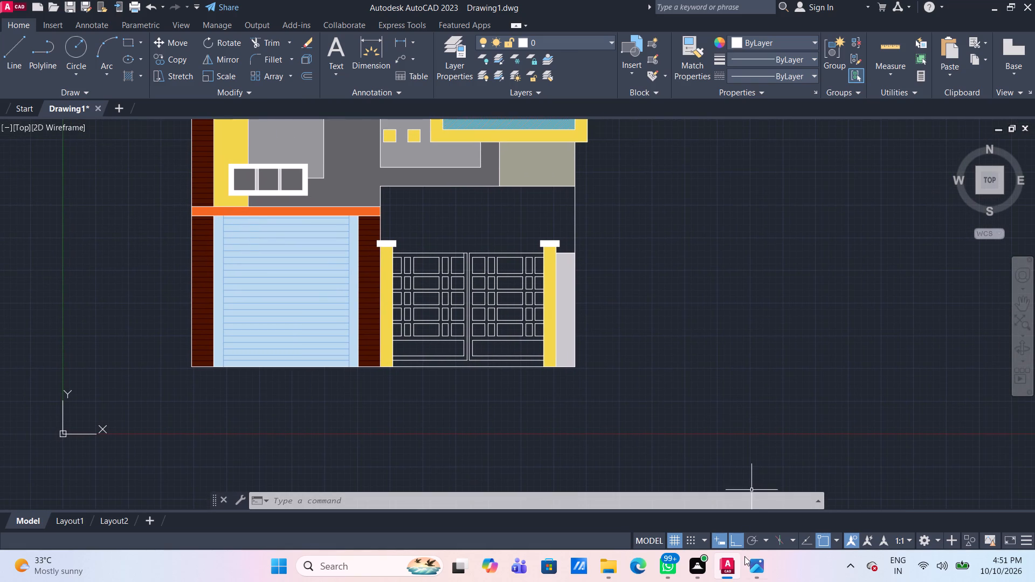
{"action": "left_click", "coordinate": [753, 578]}
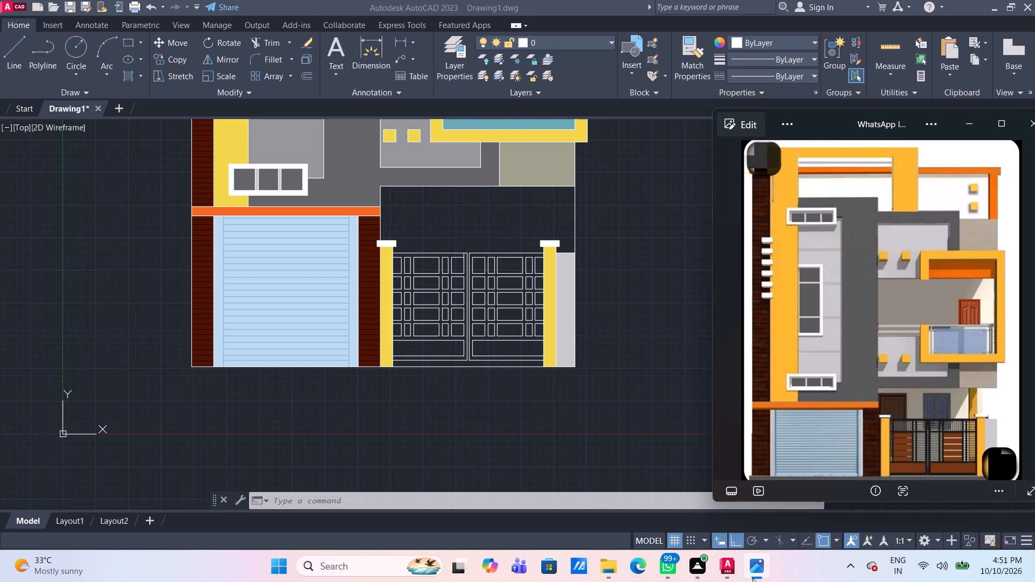
{"action": "left_click", "coordinate": [675, 437]}
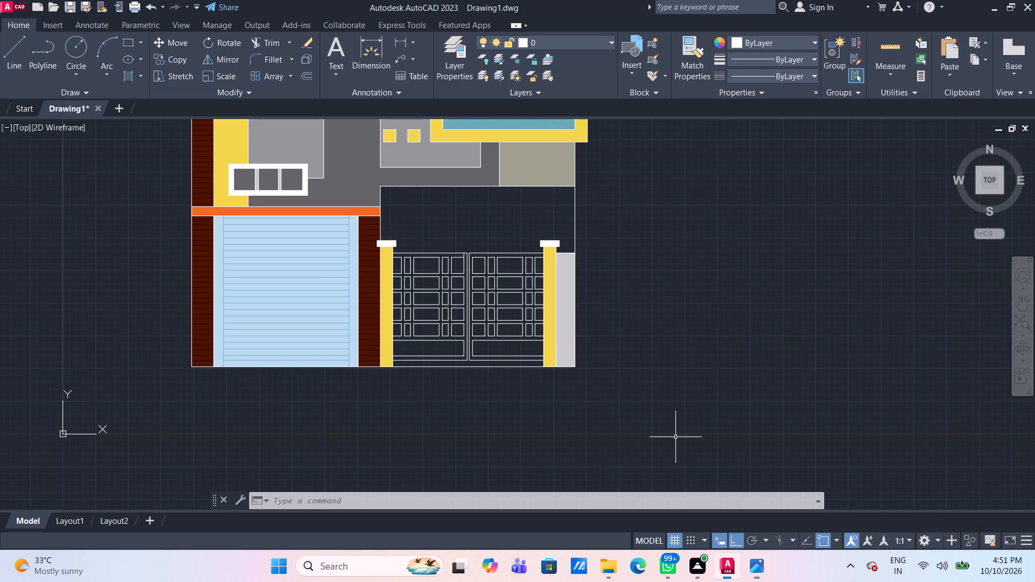
Draw a door outline about 7' wide beside the left gate pillar, from the wall edge down to the gate's top line.
{"action": "key", "text": "l"}
{"action": "key", "text": "Return"}
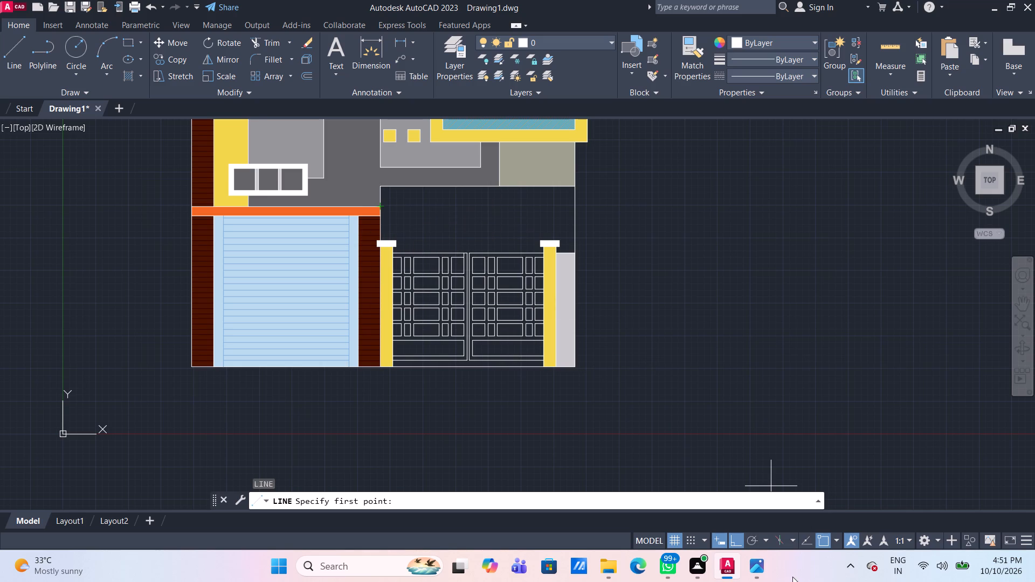
{"action": "left_click", "coordinate": [760, 571]}
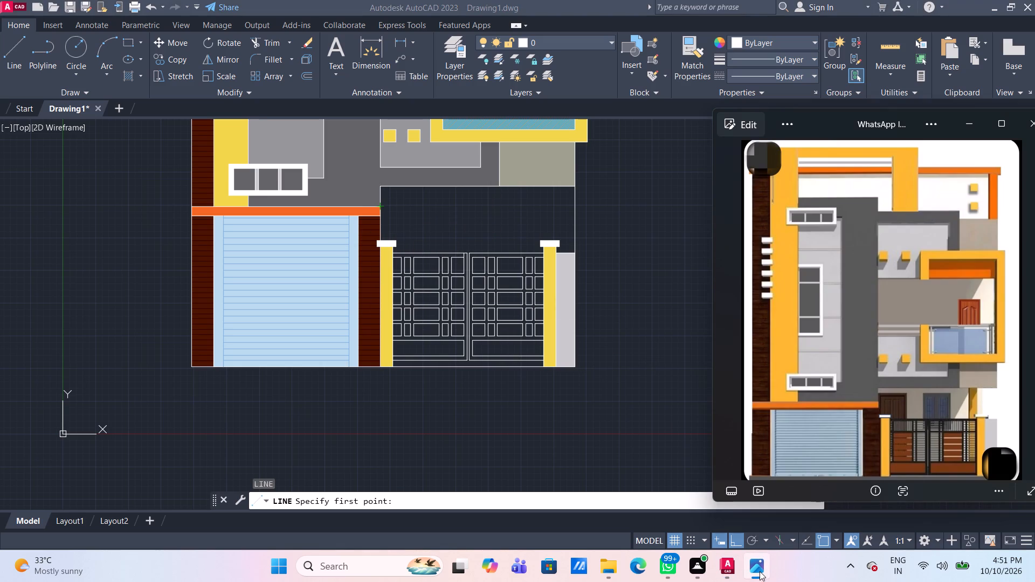
{"action": "left_click", "coordinate": [760, 571]}
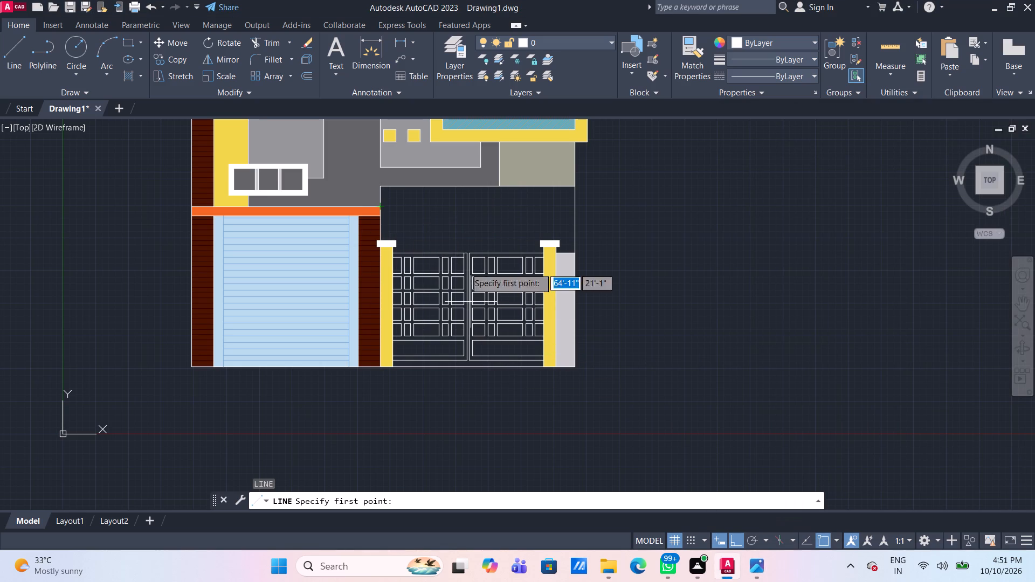
{"action": "scroll", "coordinate": [379, 197], "scroll_direction": "up", "scroll_amount": 2}
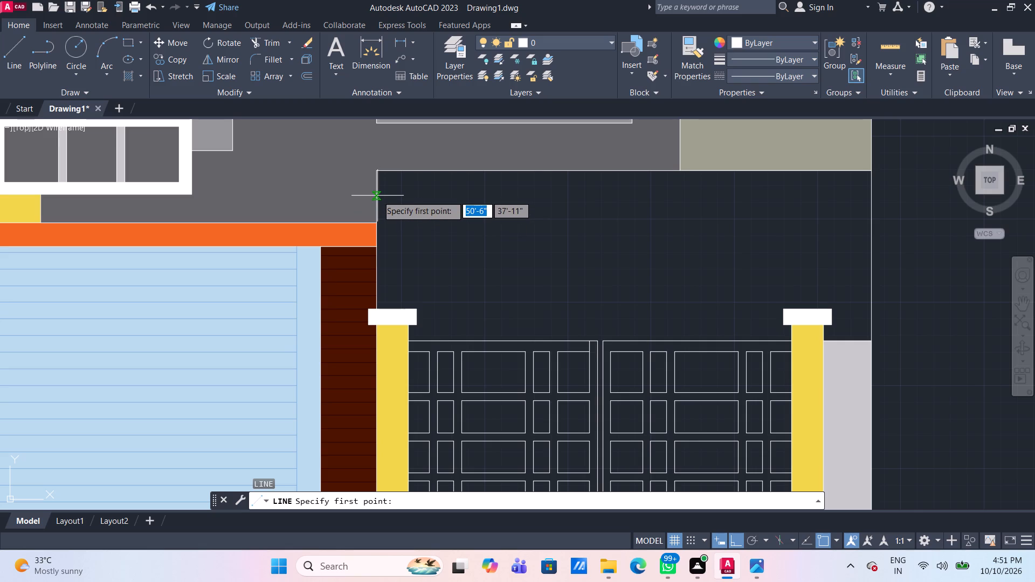
{"action": "left_click", "coordinate": [377, 196]}
{"action": "scroll", "coordinate": [519, 211], "scroll_direction": "down", "scroll_amount": 1}
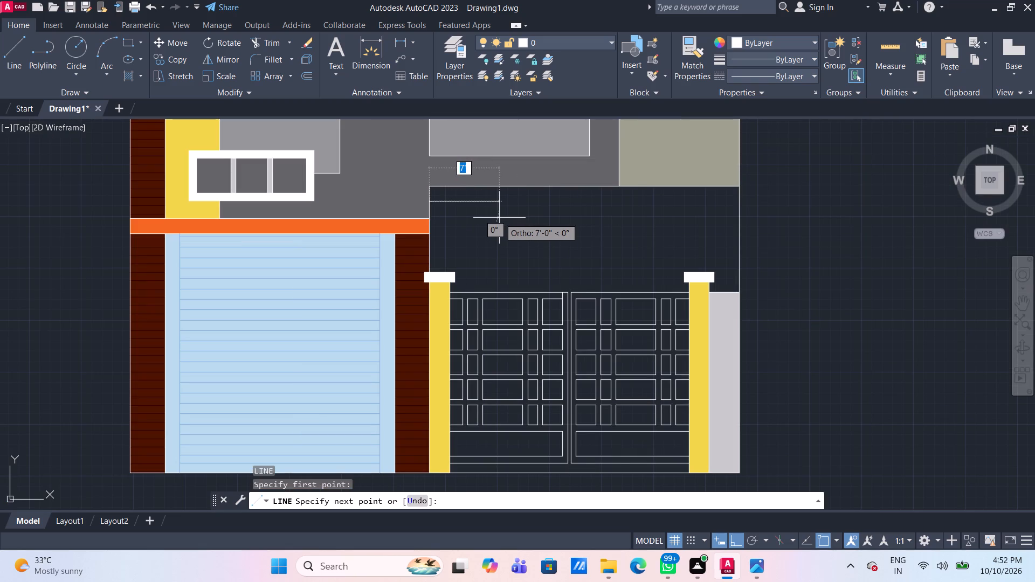
{"action": "left_click", "coordinate": [499, 218]}
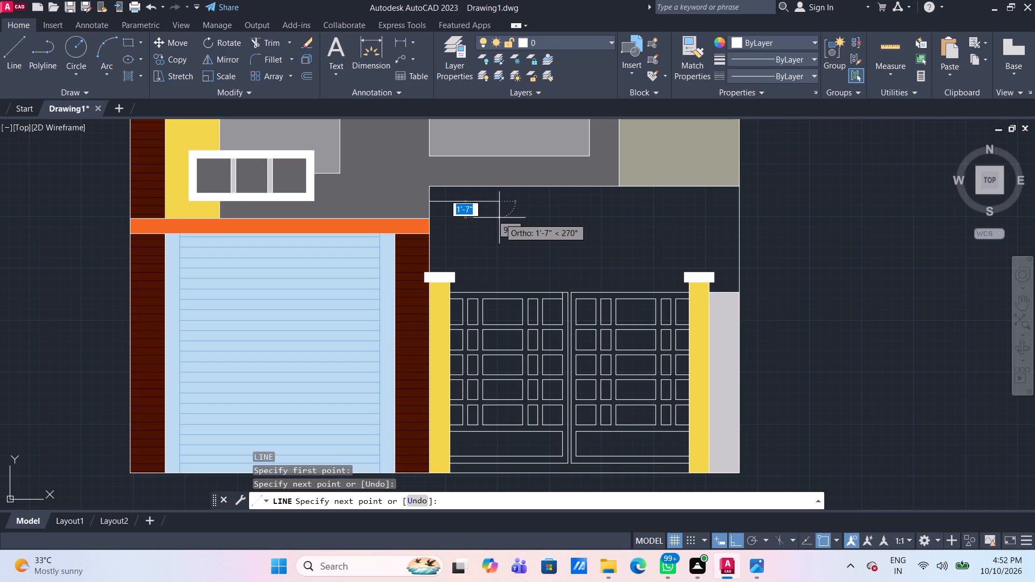
{"action": "left_click", "coordinate": [499, 295]}
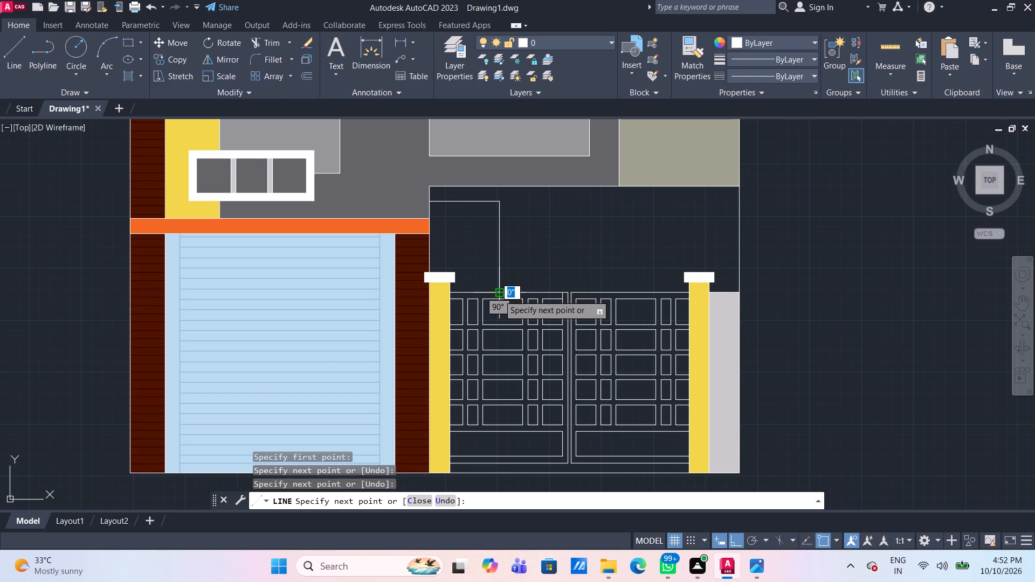
{"action": "key", "text": "Return"}
Following the reference photo, draw a vertical line from the right gate pillar cap's top midpoint up to the slab line.
{"action": "scroll", "coordinate": [505, 296], "scroll_direction": "down", "scroll_amount": 2}
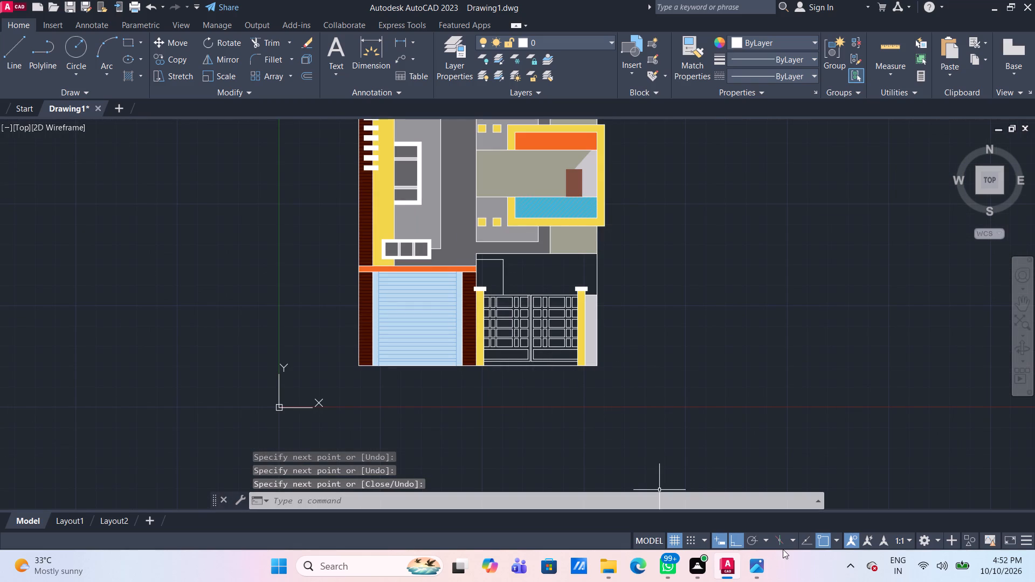
{"action": "left_click", "coordinate": [758, 572]}
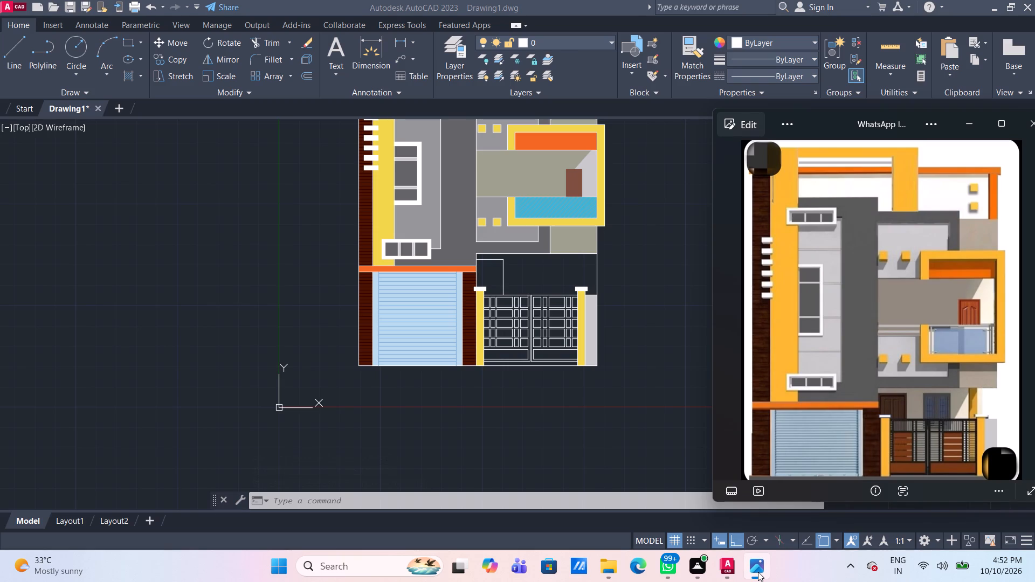
{"action": "left_click", "coordinate": [758, 572]}
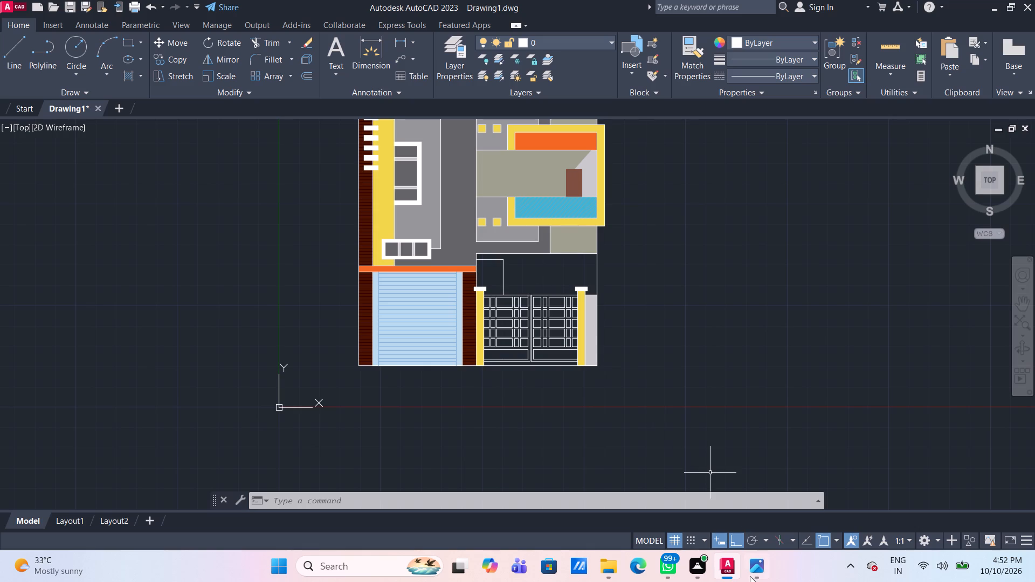
{"action": "left_click", "coordinate": [751, 571]}
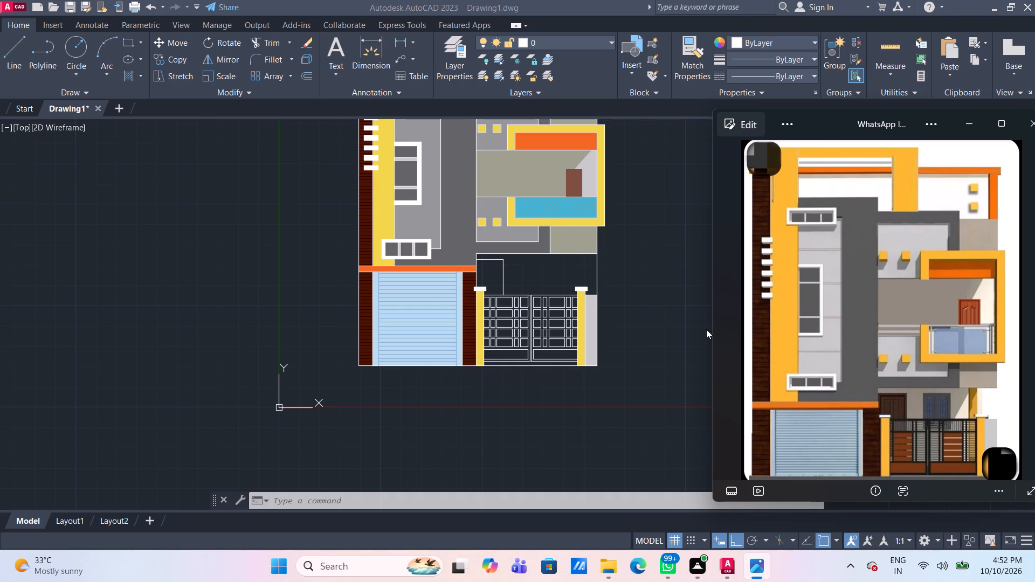
{"action": "scroll", "coordinate": [706, 329], "scroll_direction": "up", "scroll_amount": 1}
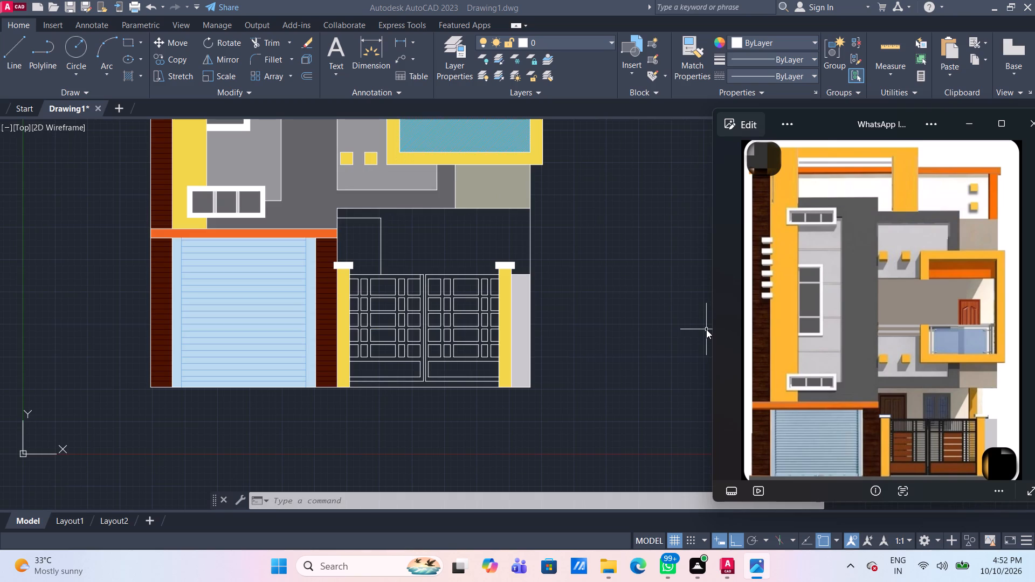
{"action": "scroll", "coordinate": [612, 285], "scroll_direction": "up", "scroll_amount": 1}
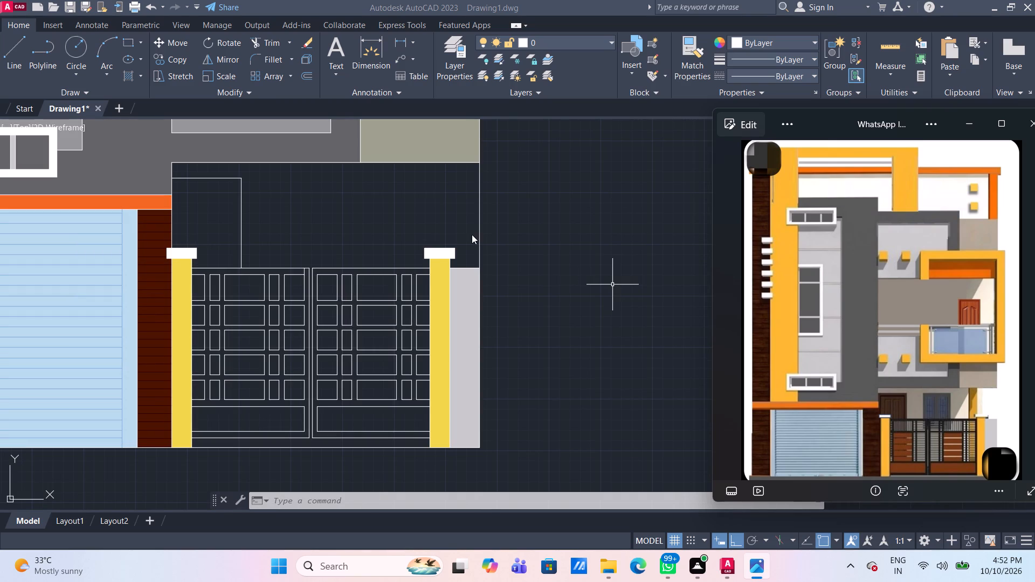
{"action": "scroll", "coordinate": [457, 233], "scroll_direction": "up", "scroll_amount": 1}
{"action": "middle_click_drag", "start_coordinate": [454, 230], "coordinate": [550, 252]}
{"action": "scroll", "coordinate": [467, 206], "scroll_direction": "down", "scroll_amount": 1}
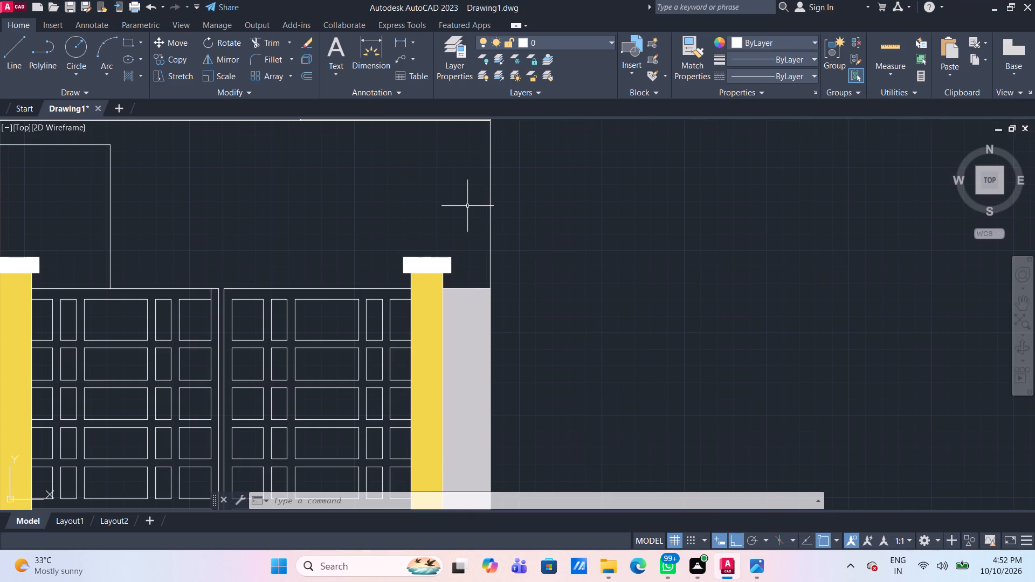
{"action": "type", "text": "l"}
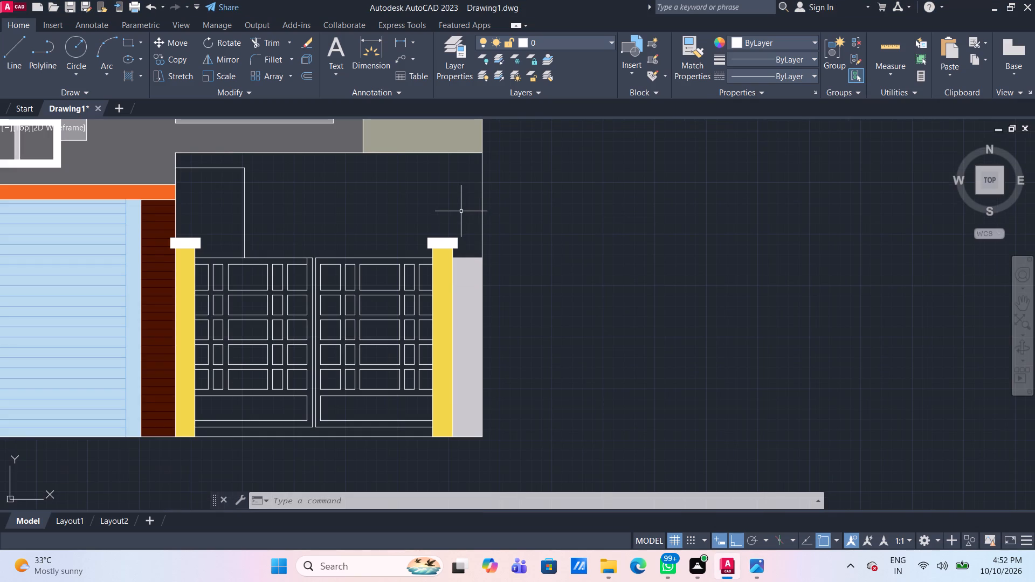
{"action": "key", "text": "space"}
{"action": "left_click", "coordinate": [442, 243]}
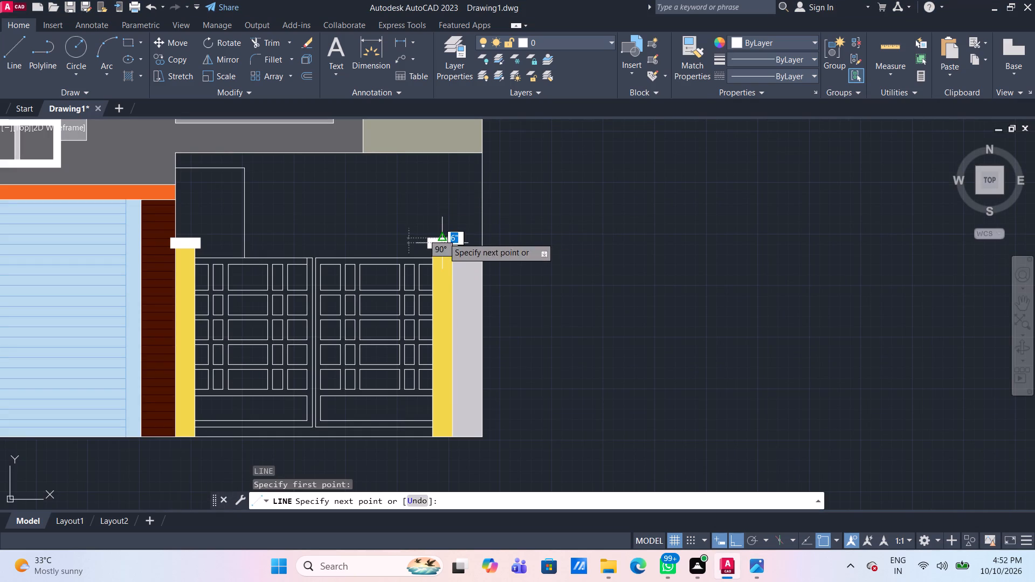
{"action": "left_click", "coordinate": [441, 154]}
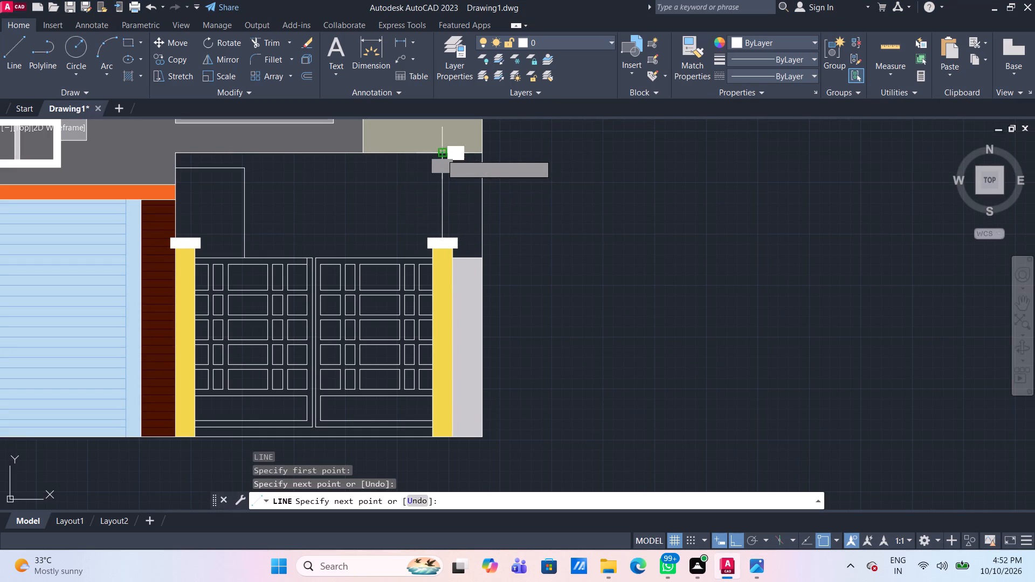
{"action": "key", "text": "Escape"}
Trim away the outer vertical edge line between the beige block and the light-grey wall beside the right gate pillar.
{"action": "type", "text": "tr"}
{"action": "key", "text": "space"}
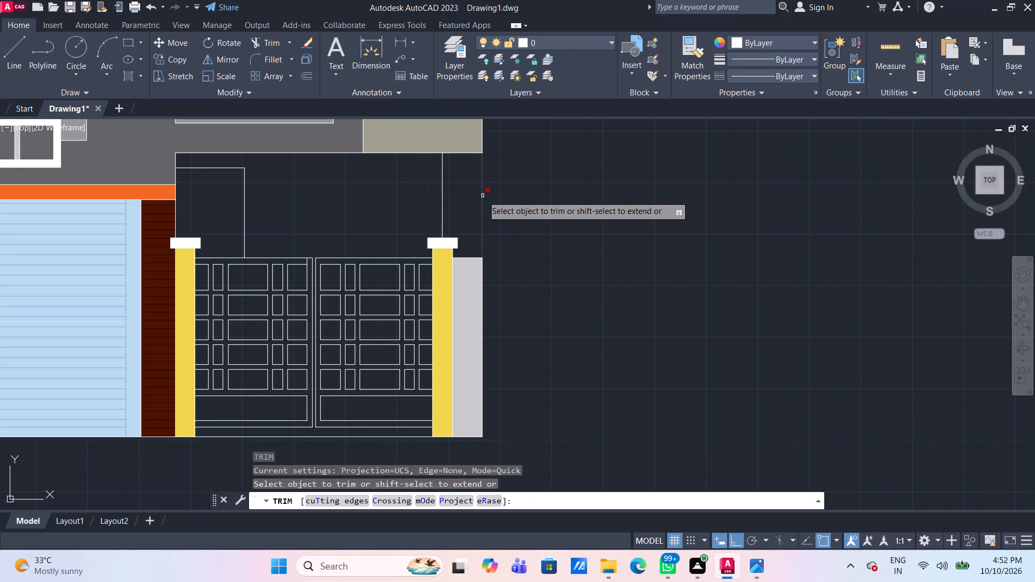
{"action": "left_click", "coordinate": [482, 196]}
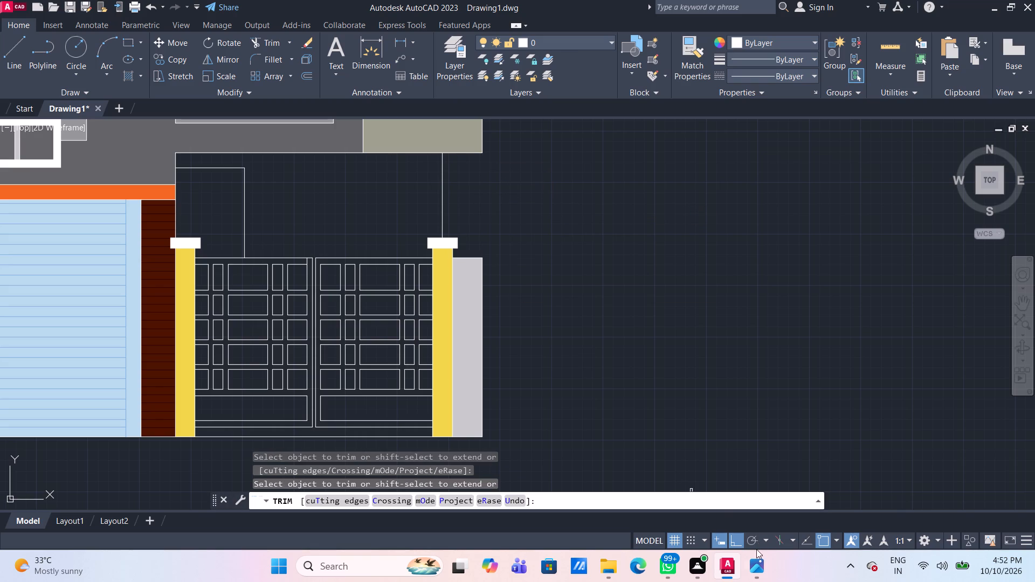
{"action": "left_click", "coordinate": [757, 572]}
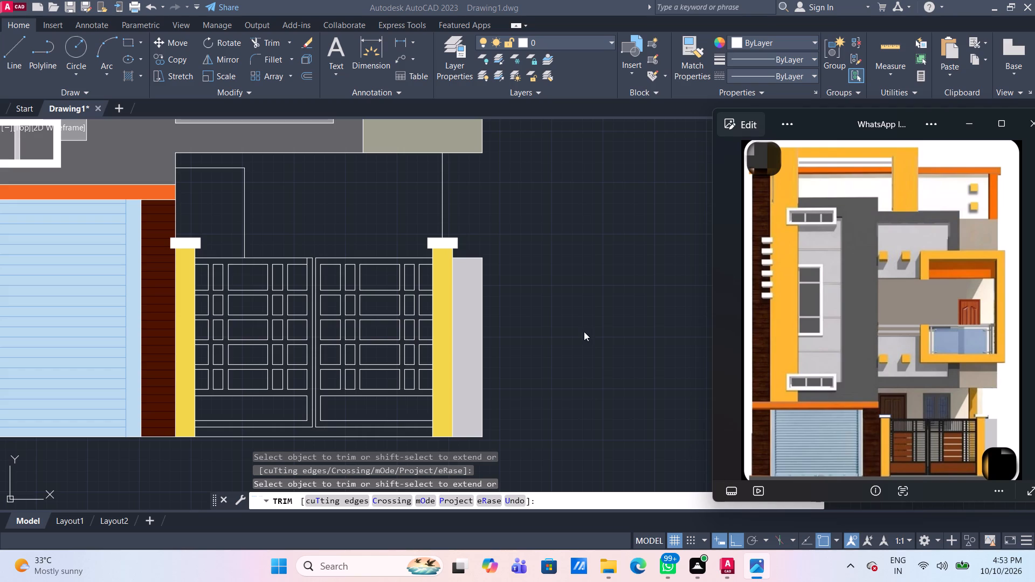
{"action": "key", "text": "Escape"}
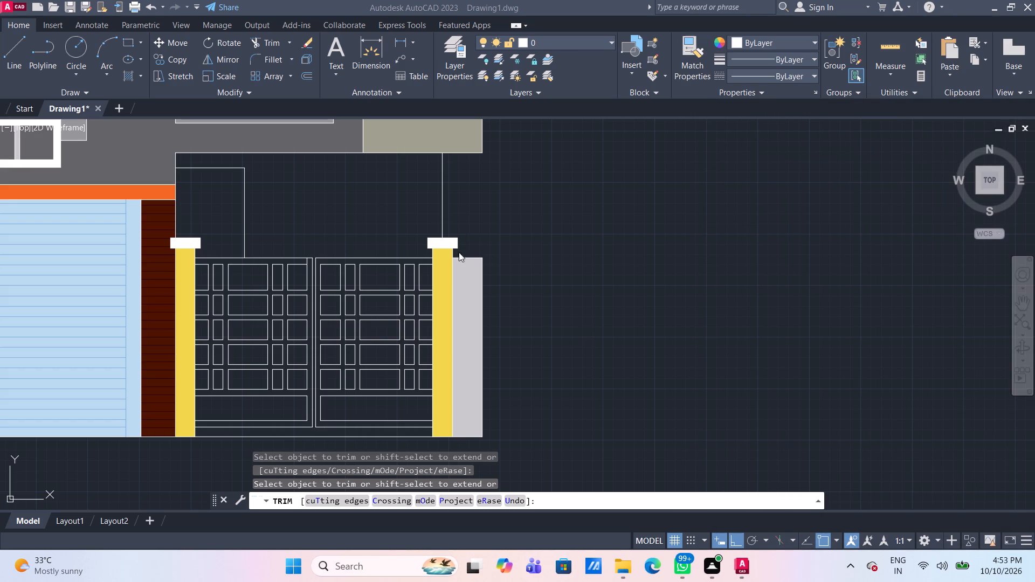
{"action": "left_click", "coordinate": [12, 64]}
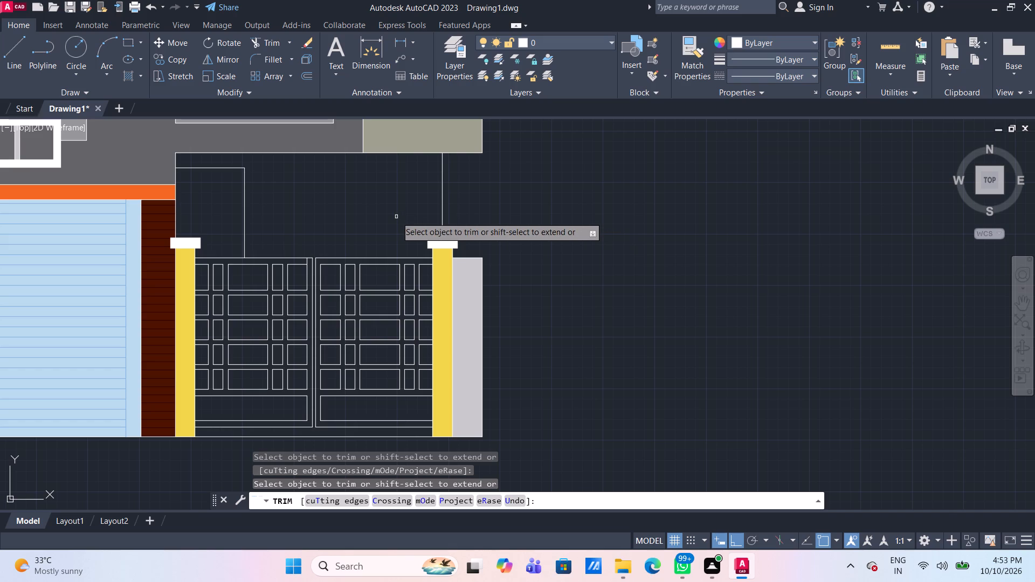
{"action": "key", "text": "Escape"}
Draw a second vertical line from the right pillar cap, aligned with the pillar's inner edge, up to the slab line.
{"action": "type", "text": "l"}
{"action": "key", "text": "space"}
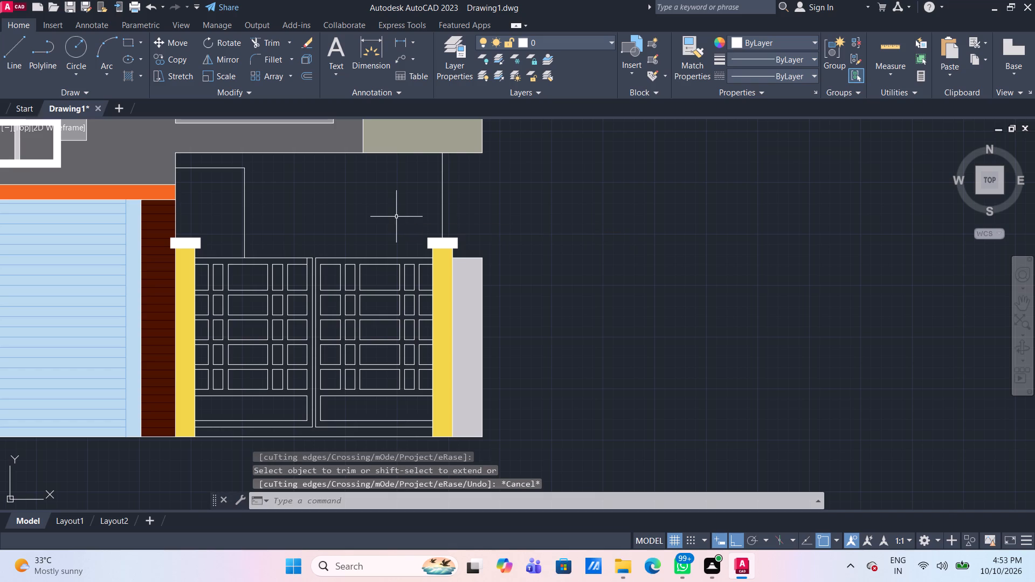
{"action": "scroll", "coordinate": [426, 253], "scroll_direction": "up", "scroll_amount": 2}
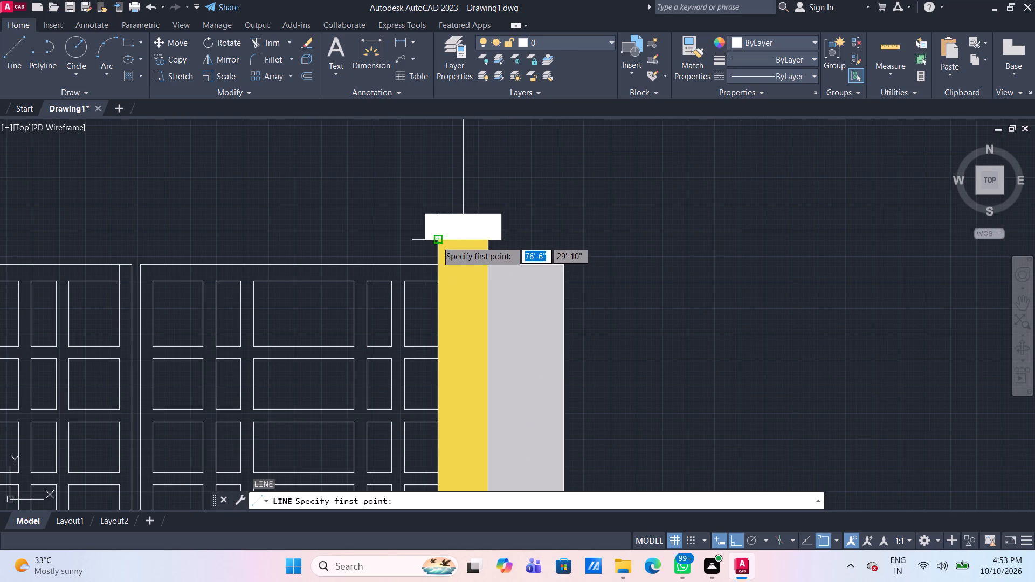
{"action": "left_click", "coordinate": [438, 212]}
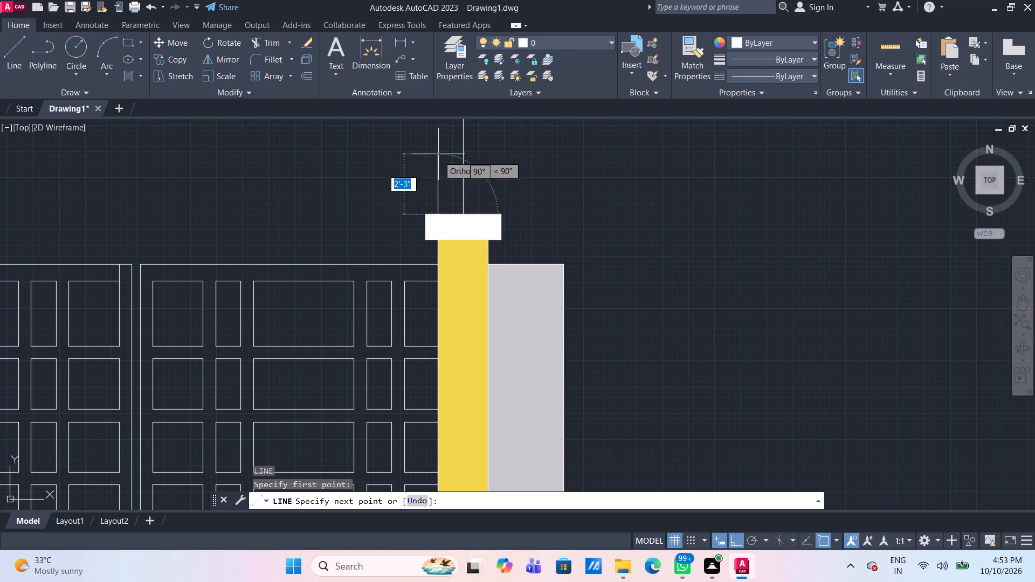
{"action": "scroll", "coordinate": [438, 154], "scroll_direction": "down", "scroll_amount": 3}
{"action": "middle_click_drag", "start_coordinate": [437, 139], "coordinate": [426, 232]}
{"action": "scroll", "coordinate": [433, 216], "scroll_direction": "up", "scroll_amount": 2}
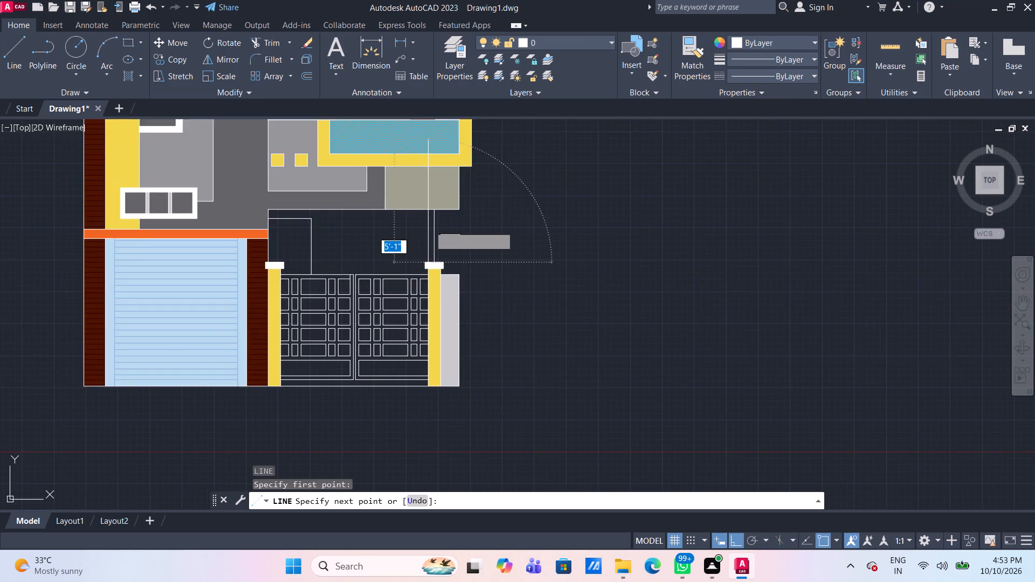
{"action": "scroll", "coordinate": [433, 216], "scroll_direction": "up", "scroll_amount": 1}
{"action": "left_click", "coordinate": [417, 198]}
{"action": "key", "text": "space"}
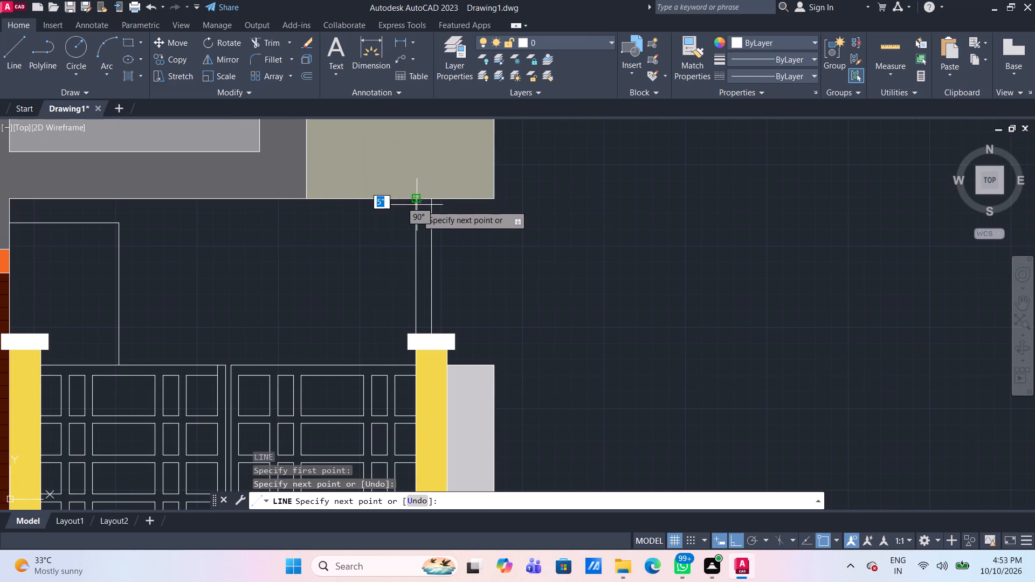
Measure the width of the right gate pillar.
{"action": "scroll", "coordinate": [482, 262], "scroll_direction": "down", "scroll_amount": 1}
{"action": "scroll", "coordinate": [456, 354], "scroll_direction": "up", "scroll_amount": 2}
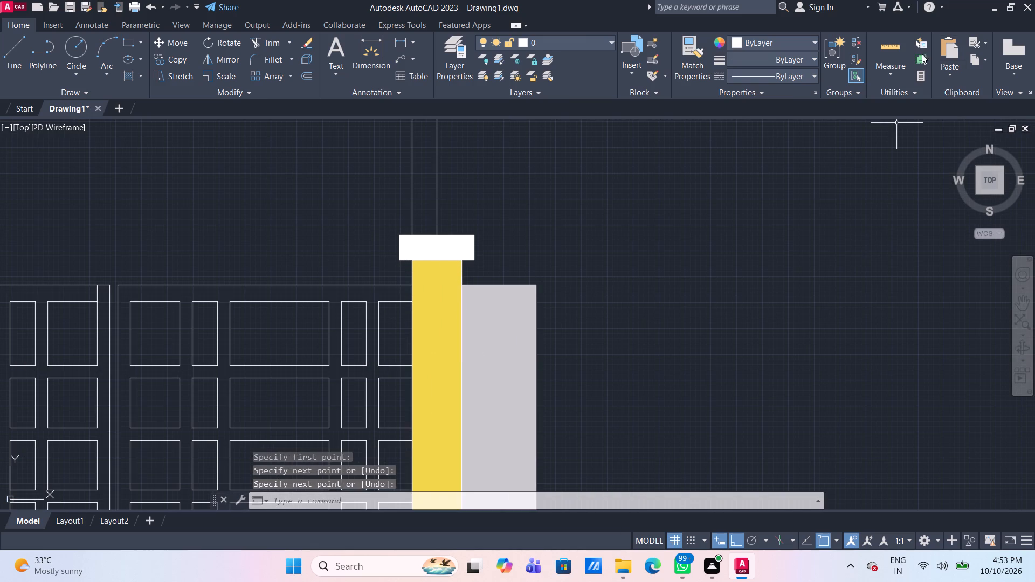
{"action": "left_click", "coordinate": [901, 46]}
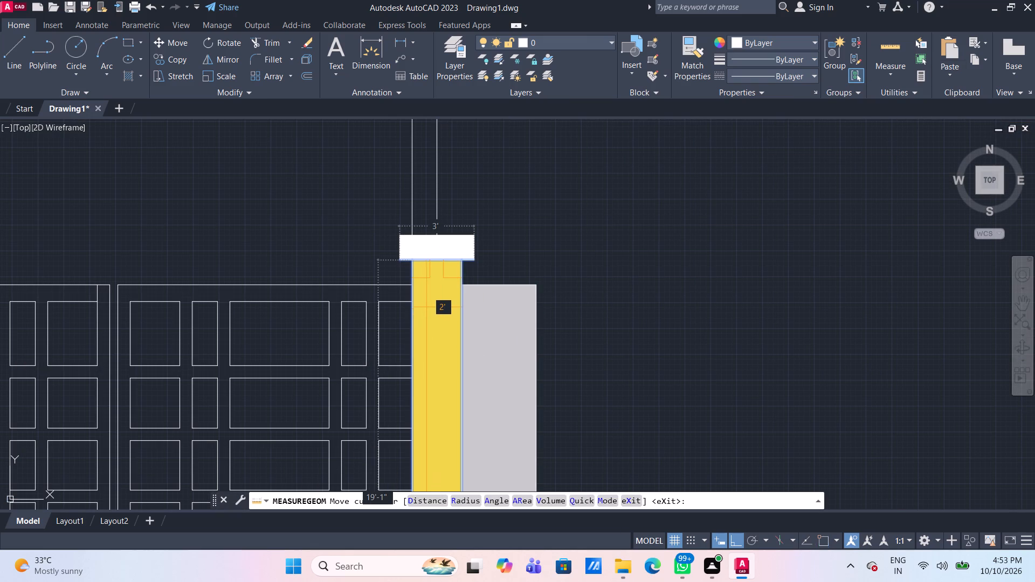
{"action": "scroll", "coordinate": [530, 239], "scroll_direction": "down", "scroll_amount": 2}
{"action": "key", "text": "Escape"}
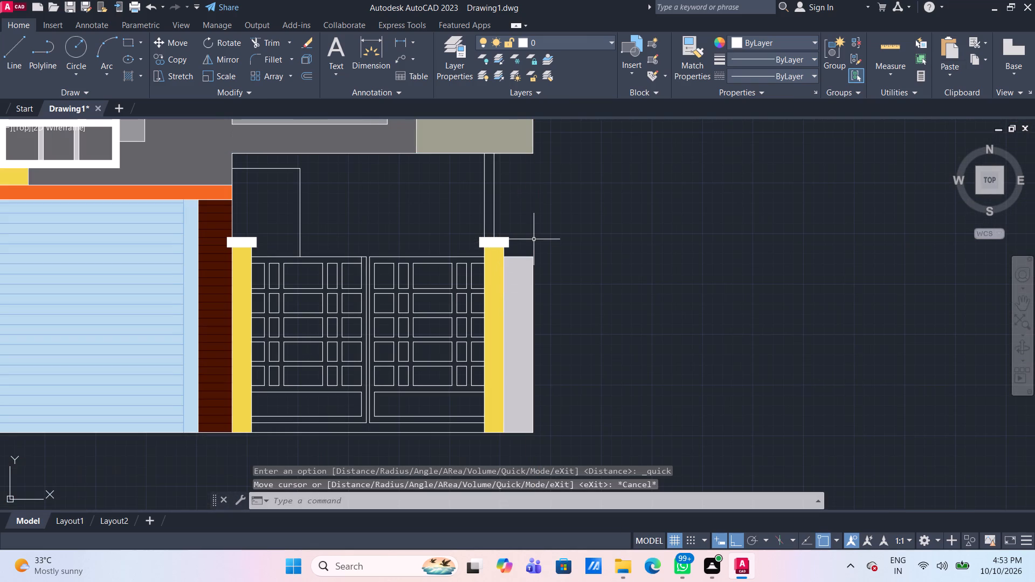
Offset the vertical line above the right pillar's inner edge by 2' towards the door outline.
{"action": "type", "text": "o"}
{"action": "key", "text": "space"}
{"action": "key", "text": "space"}
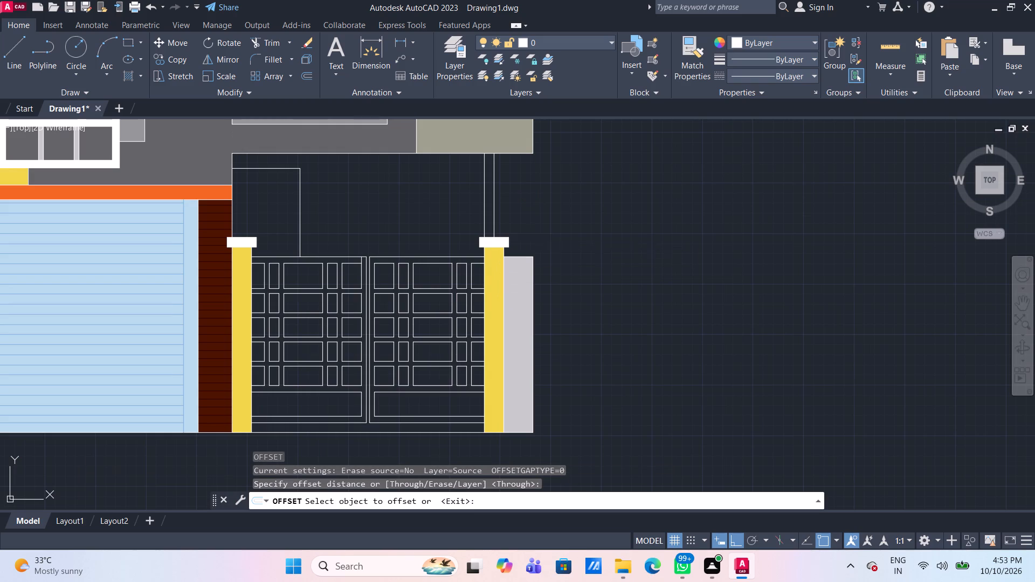
{"action": "left_click", "coordinate": [482, 209]}
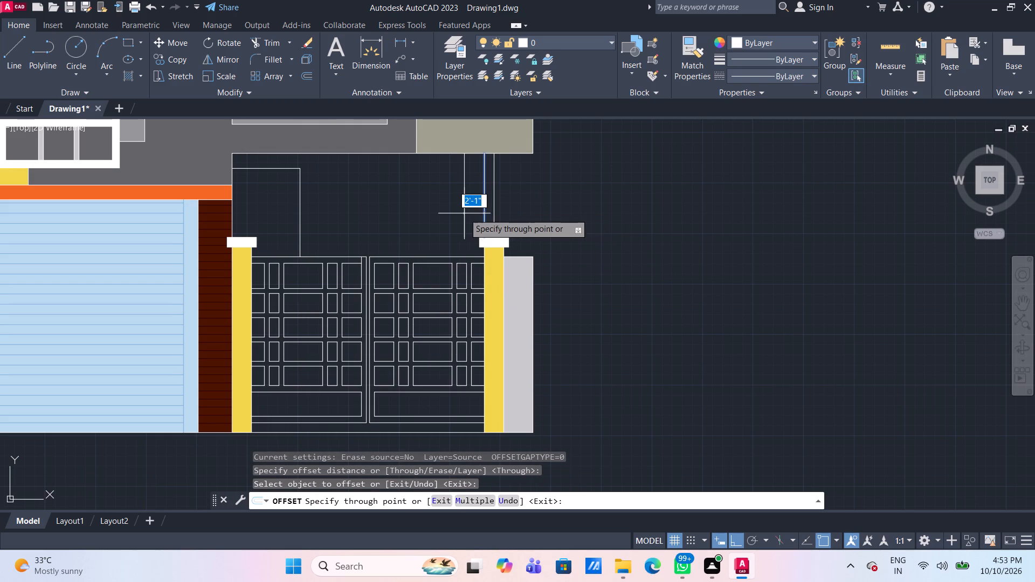
{"action": "type", "text": "2'"}
{"action": "key", "text": "Return"}
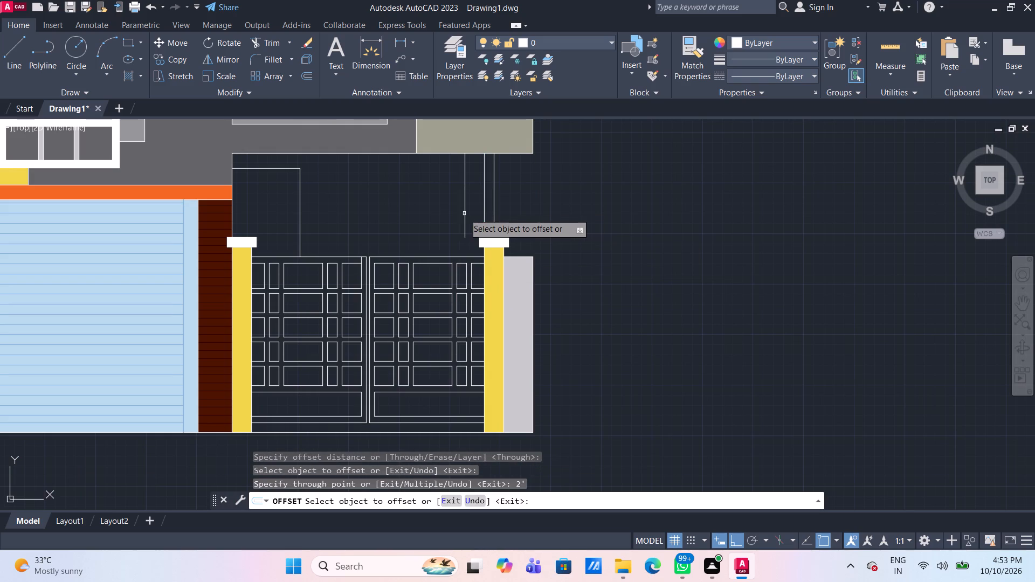
{"action": "key", "text": "Escape"}
Extend the offset vertical line down to the gate's top line.
{"action": "type", "text": "tr"}
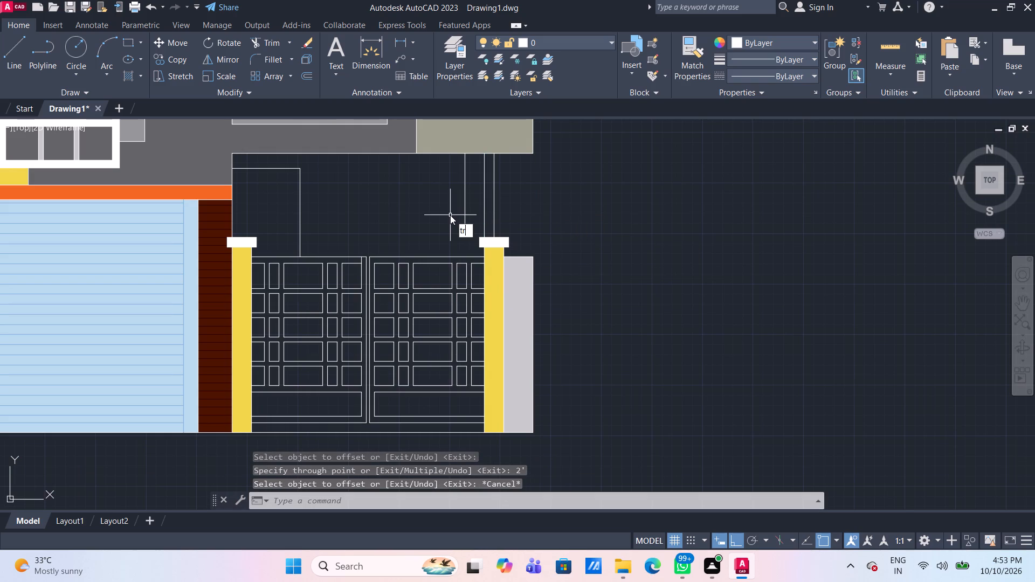
{"action": "key", "text": "space"}
{"action": "key", "text": "space"}
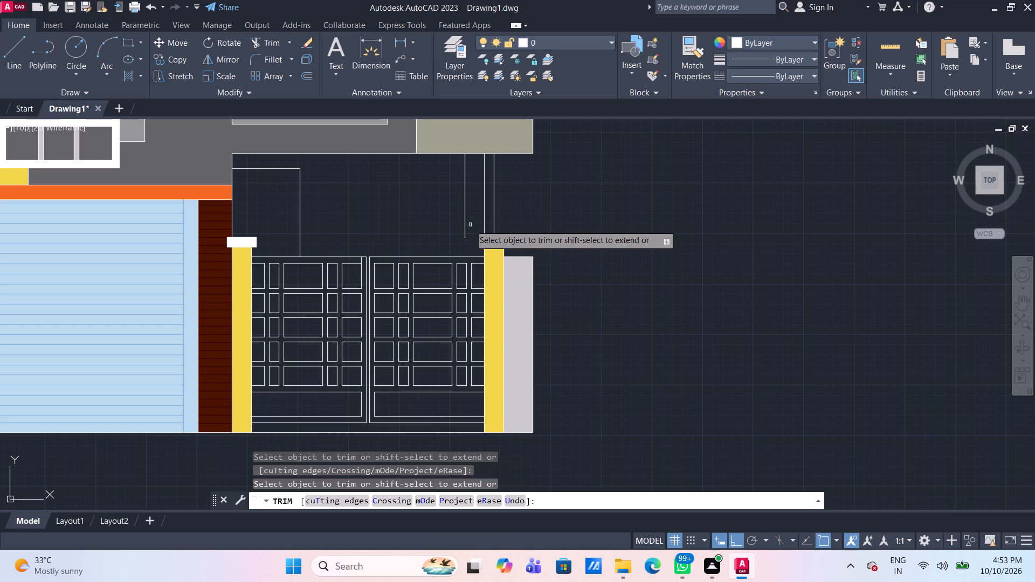
{"action": "left_click", "coordinate": [464, 224], "text": "shift"}
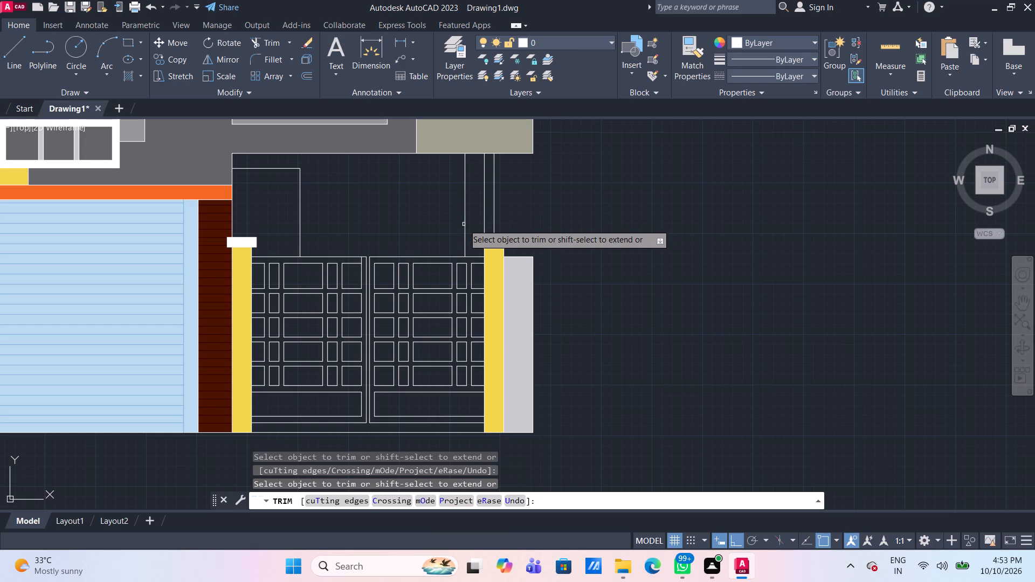
{"action": "key", "text": "Escape"}
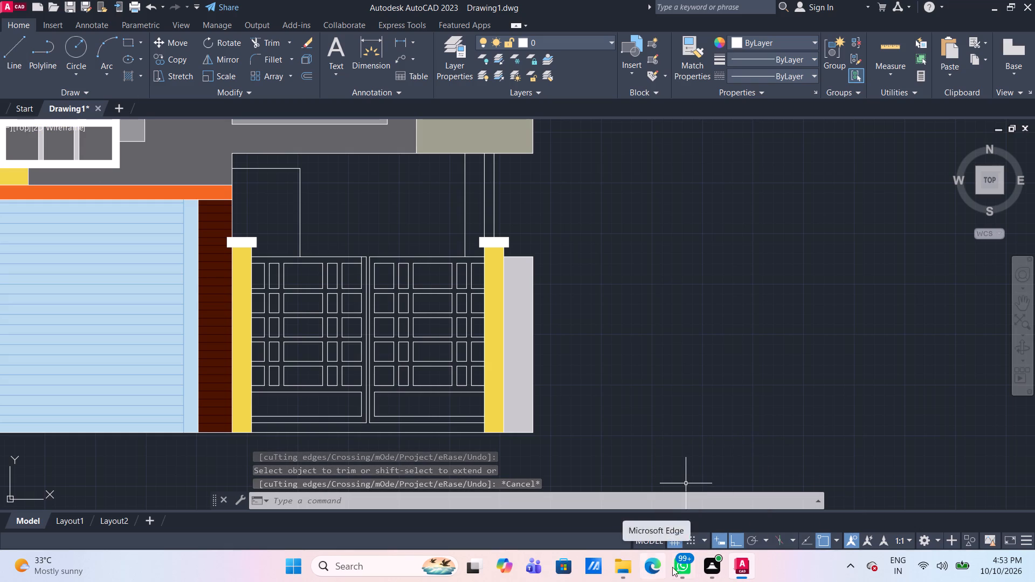
Reopen the house reference photo.
{"action": "left_click", "coordinate": [768, 573]}
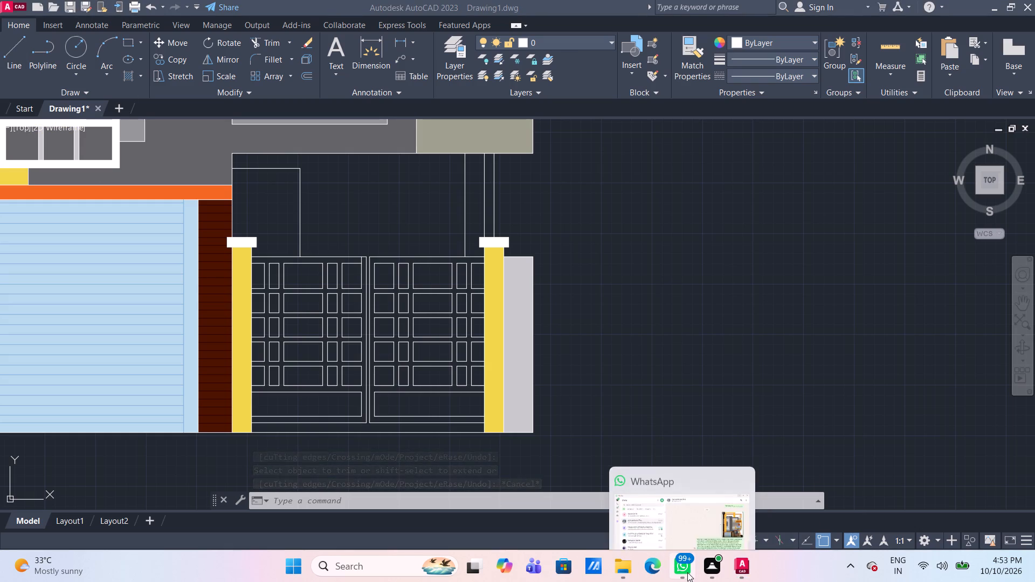
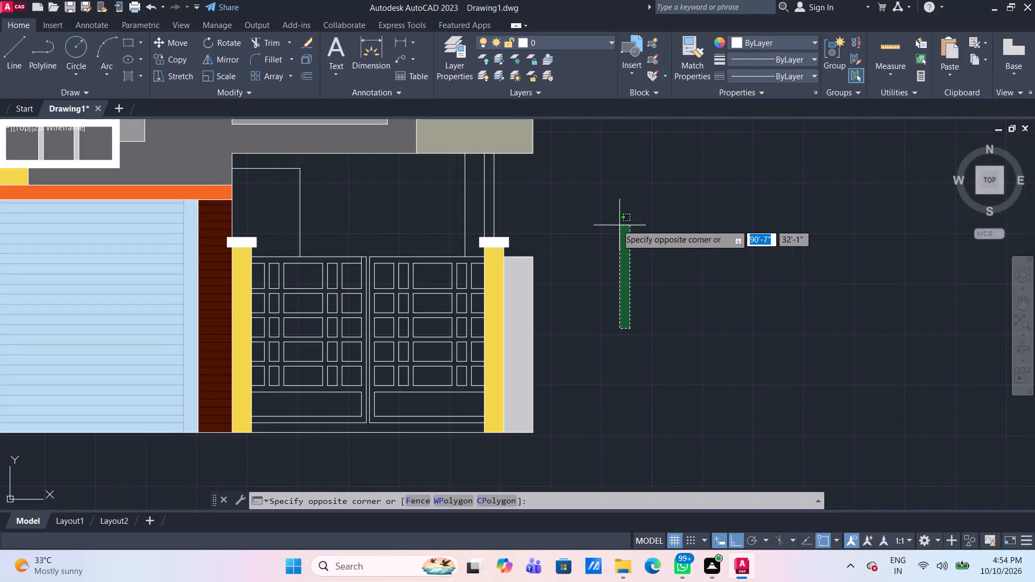
Draw a three-sided window outline 7' wide, rising from the gate's top line to the height of the door outline.
{"action": "left_click", "coordinate": [606, 222]}
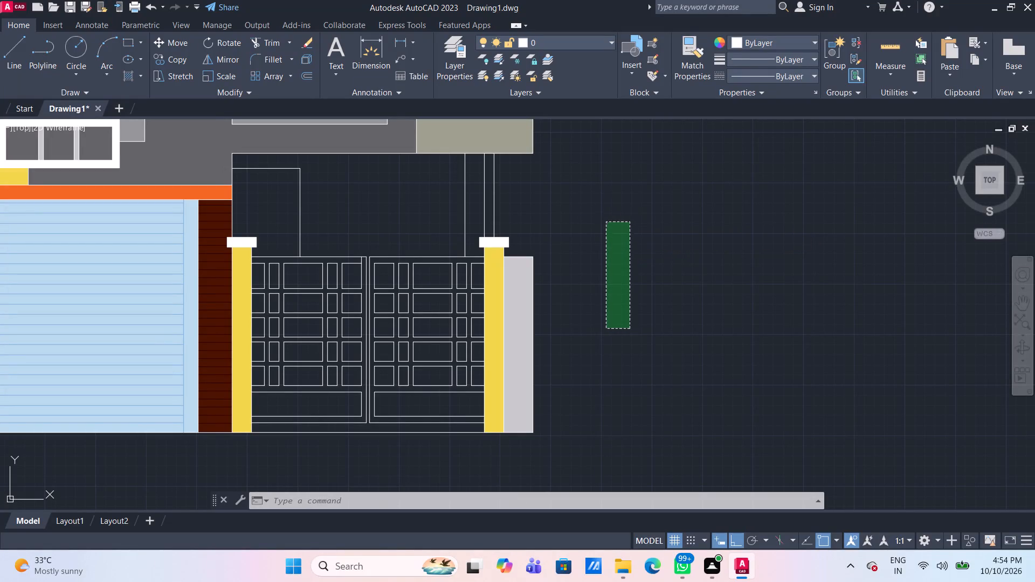
{"action": "middle_click_drag", "start_coordinate": [570, 193], "coordinate": [706, 250]}
{"action": "scroll", "coordinate": [706, 250], "scroll_direction": "down", "scroll_amount": 1}
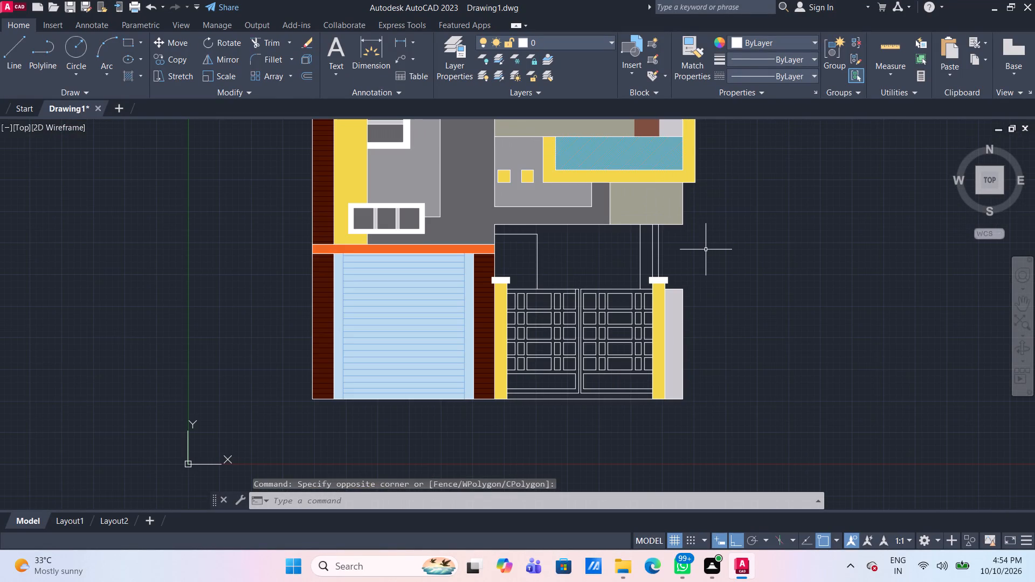
{"action": "scroll", "coordinate": [629, 244], "scroll_direction": "up", "scroll_amount": 2}
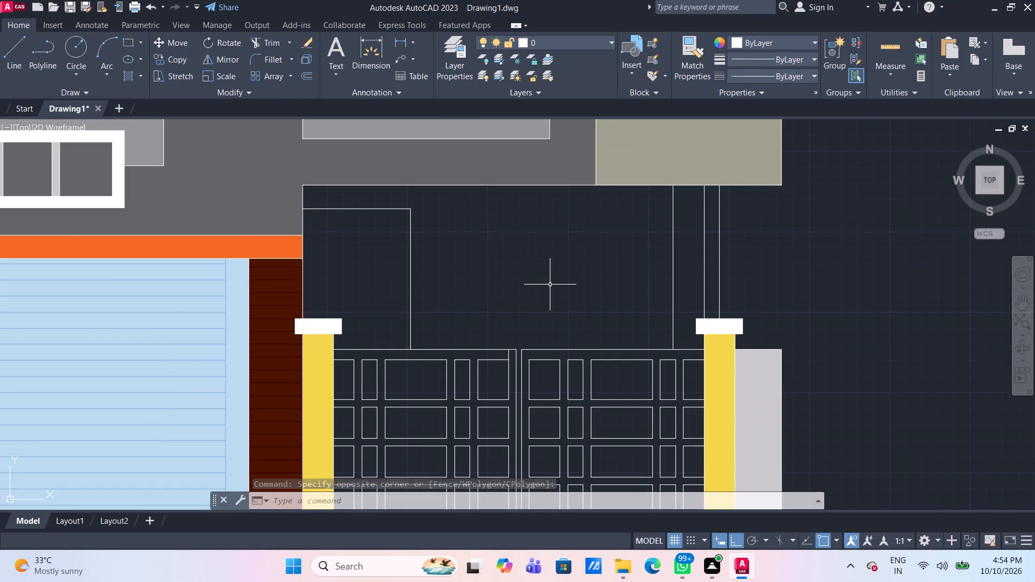
{"action": "key", "text": "l"}
{"action": "key", "text": "Return"}
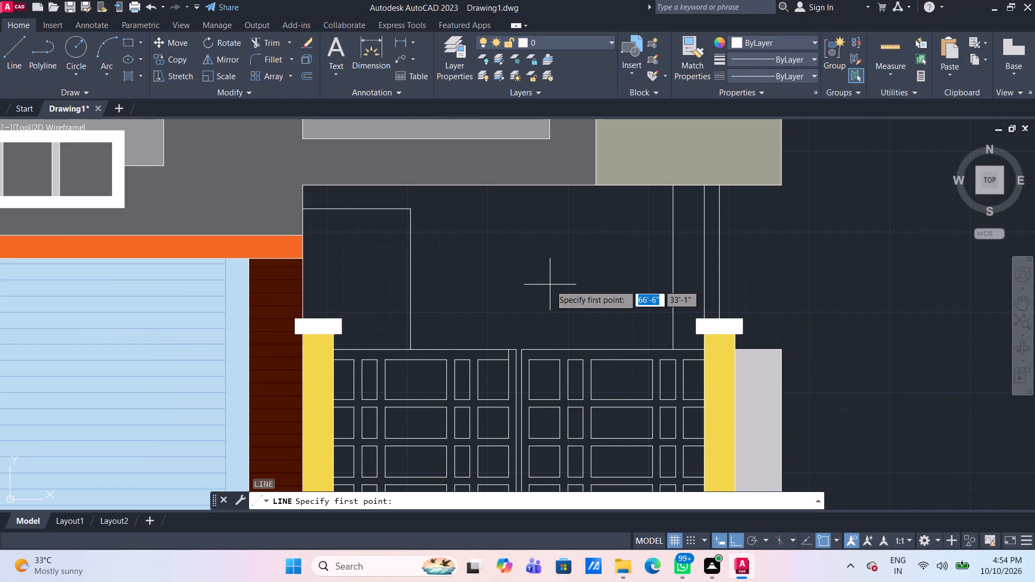
{"action": "left_click", "coordinate": [510, 348]}
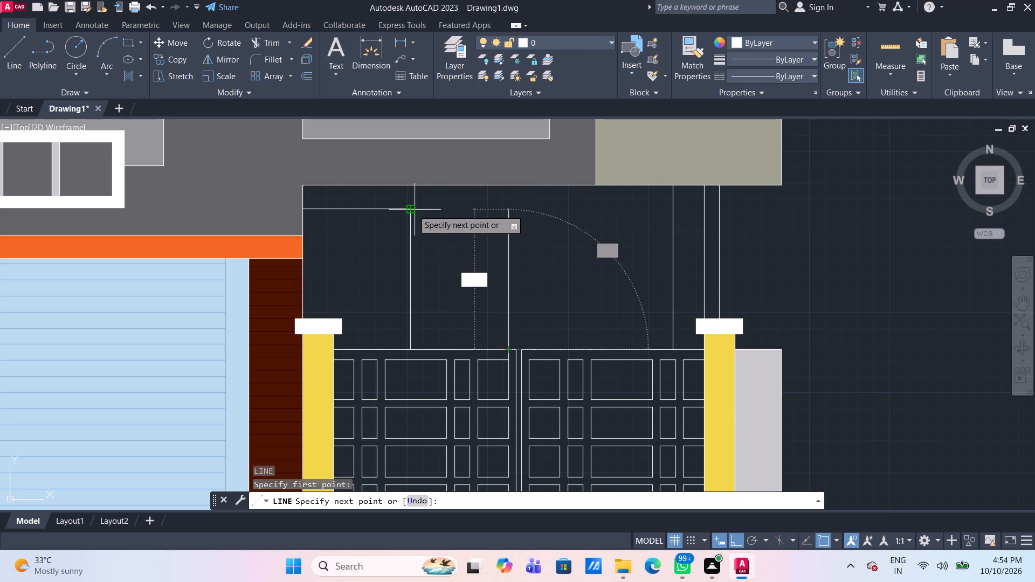
{"action": "left_click", "coordinate": [509, 207]}
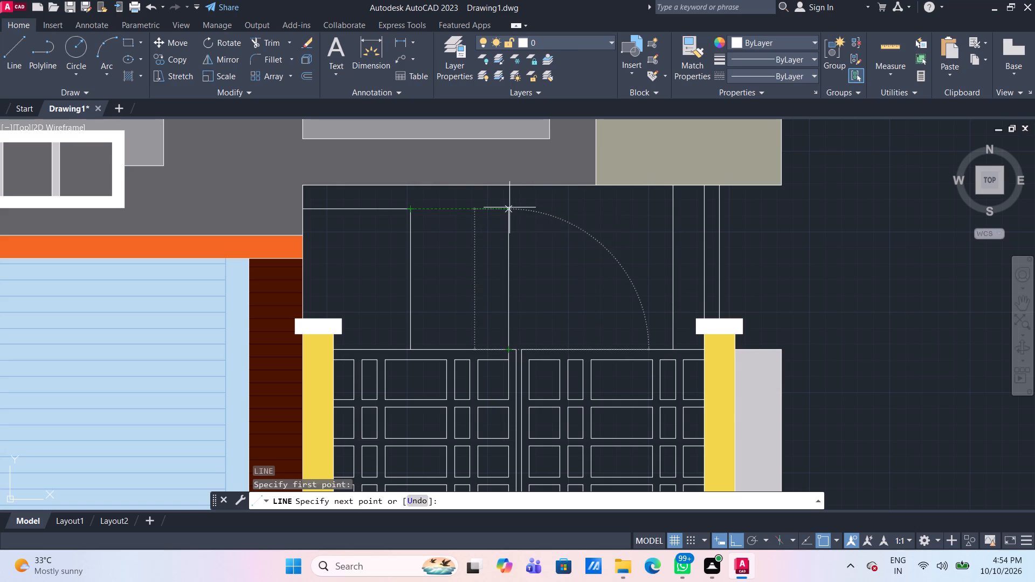
{"action": "type", "text": "7'"}
{"action": "key", "text": "Return"}
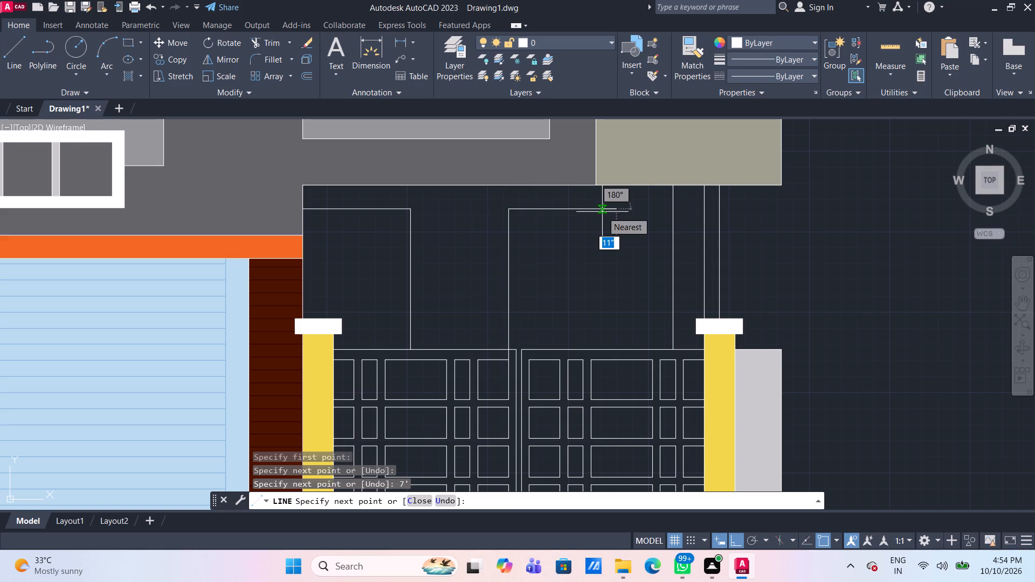
{"action": "left_click", "coordinate": [619, 351]}
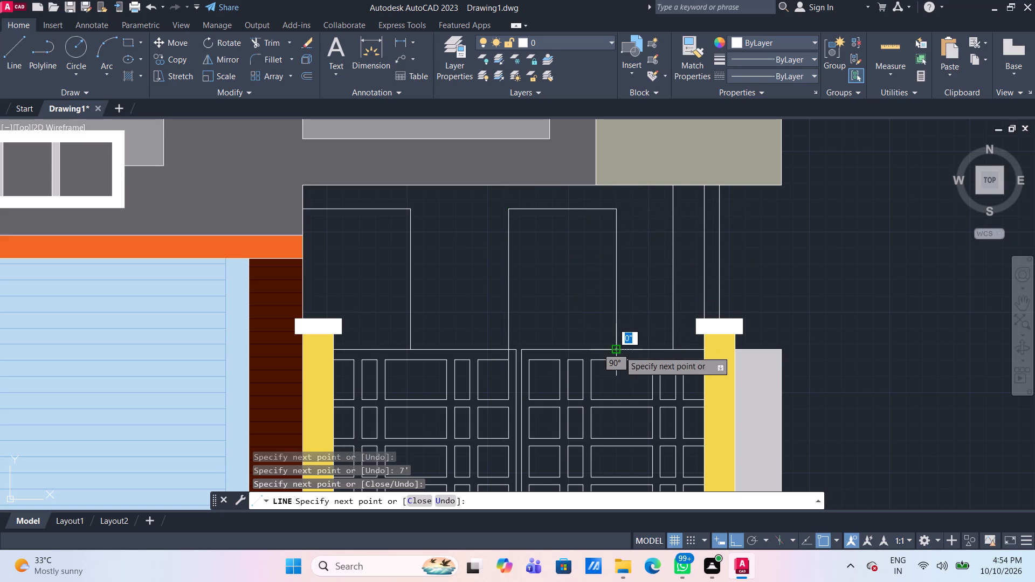
{"action": "key", "text": "Escape"}
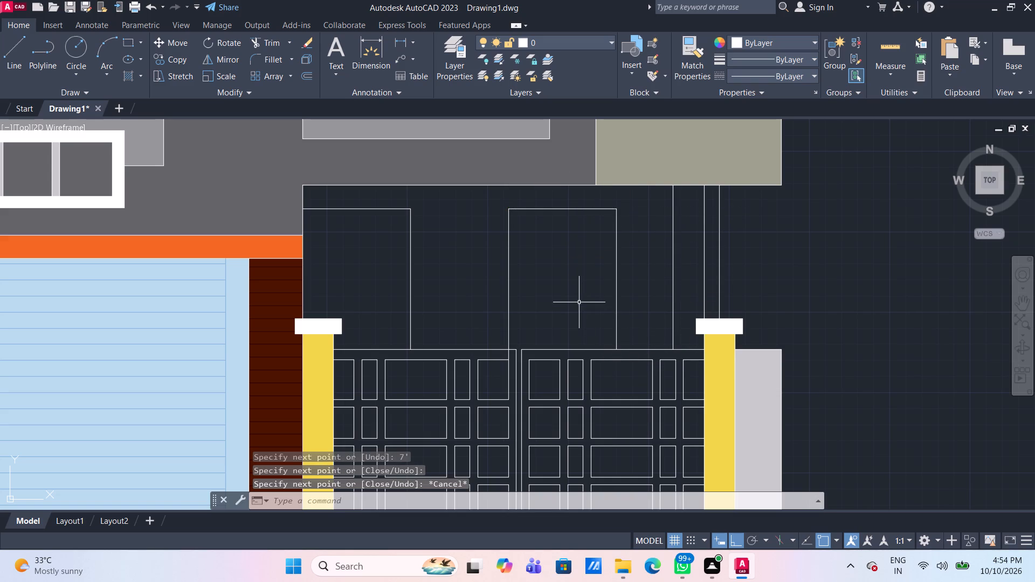
Trim the short vertical stub between the gate's top line and the panel below the new outline's first corner.
{"action": "type", "text": "tr"}
{"action": "key", "text": "space"}
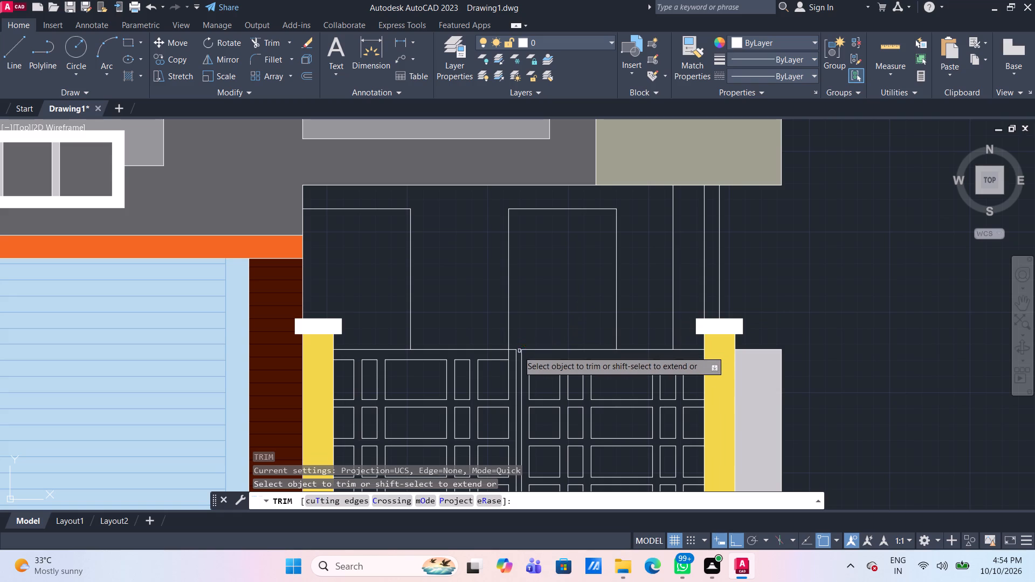
{"action": "left_click", "coordinate": [508, 355]}
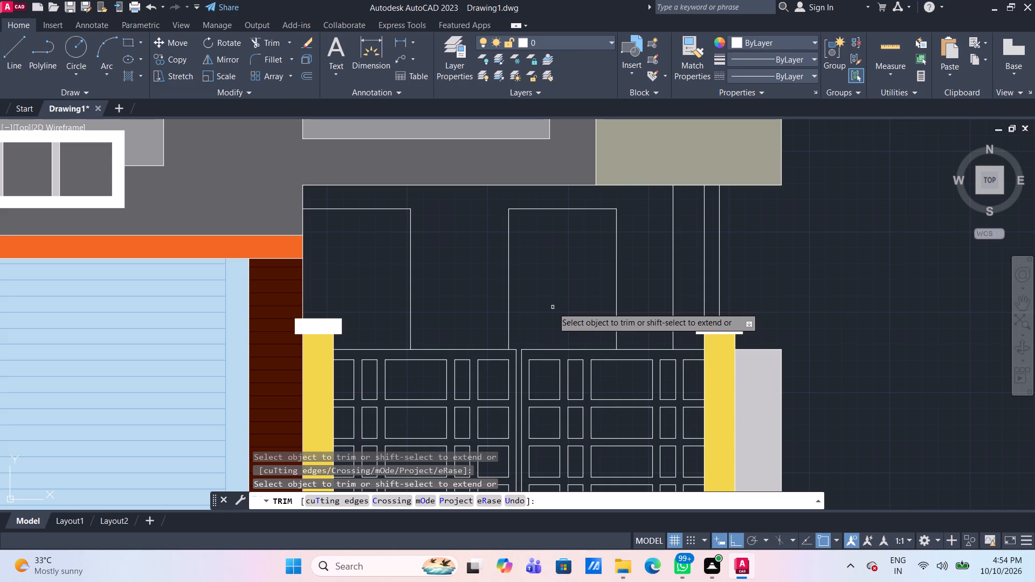
{"action": "key", "text": "Escape"}
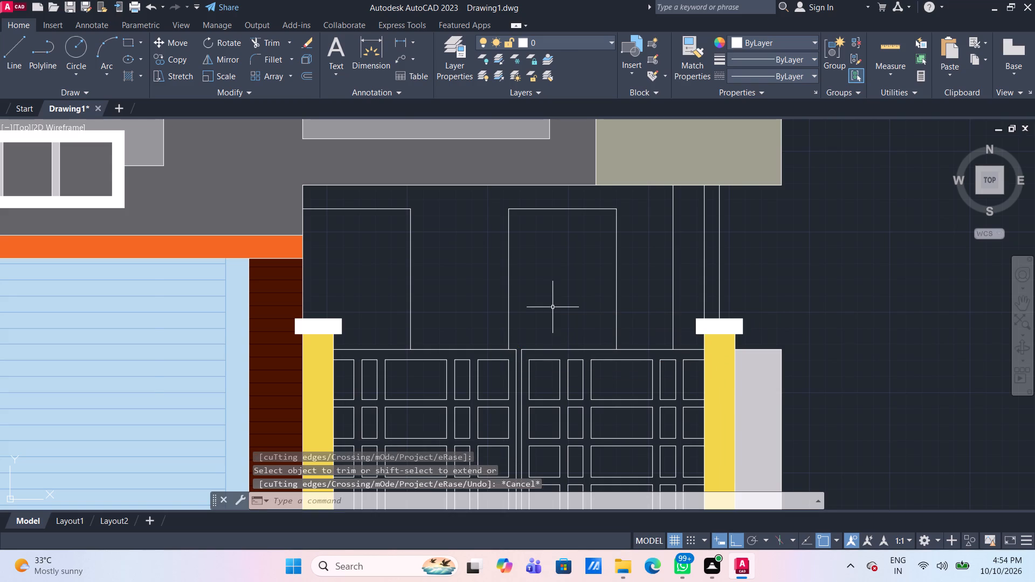
{"action": "scroll", "coordinate": [553, 307], "scroll_direction": "down", "scroll_amount": 1}
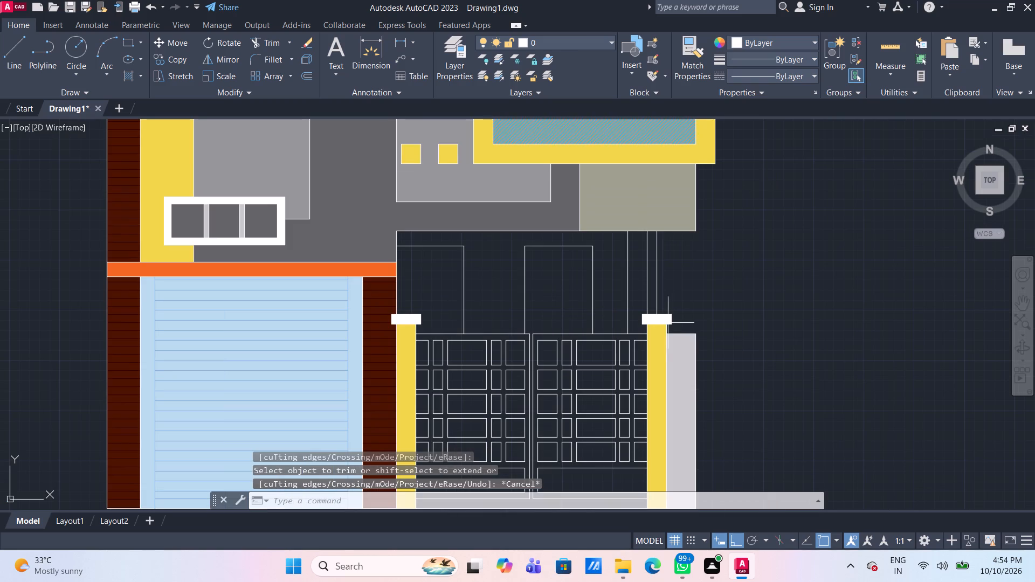
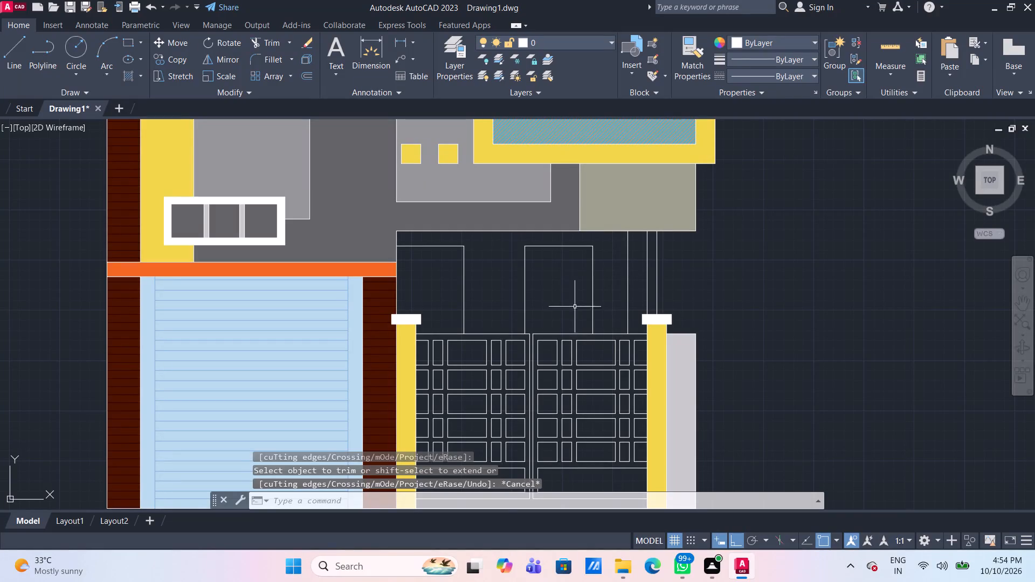
Move the three-sided window outline along the gate's top line toward the door, aligning its left side with the gate panel's edge below.
{"action": "left_click", "coordinate": [602, 262]}
{"action": "left_click", "coordinate": [509, 240]}
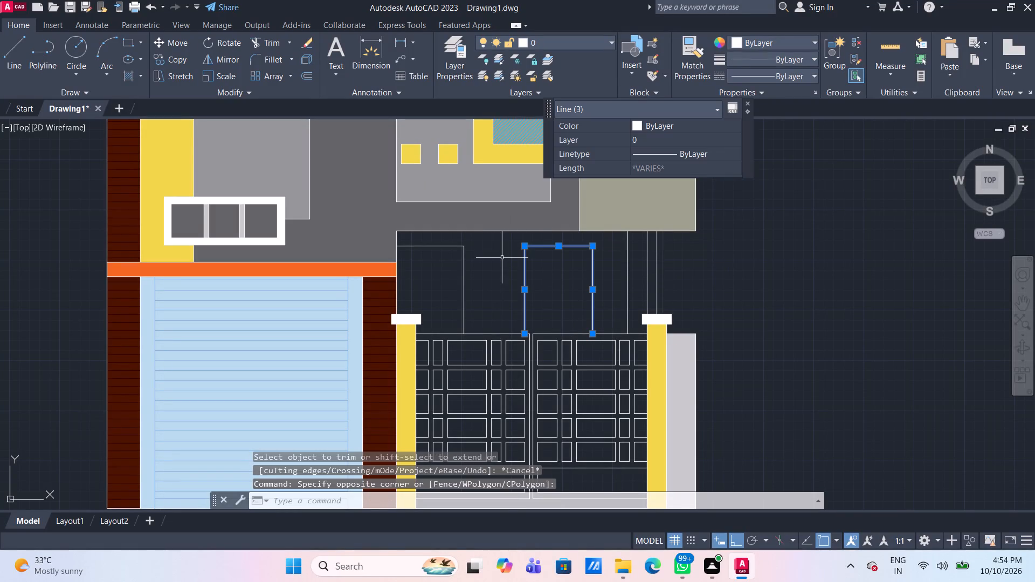
{"action": "key", "text": "m"}
{"action": "key", "text": "Return"}
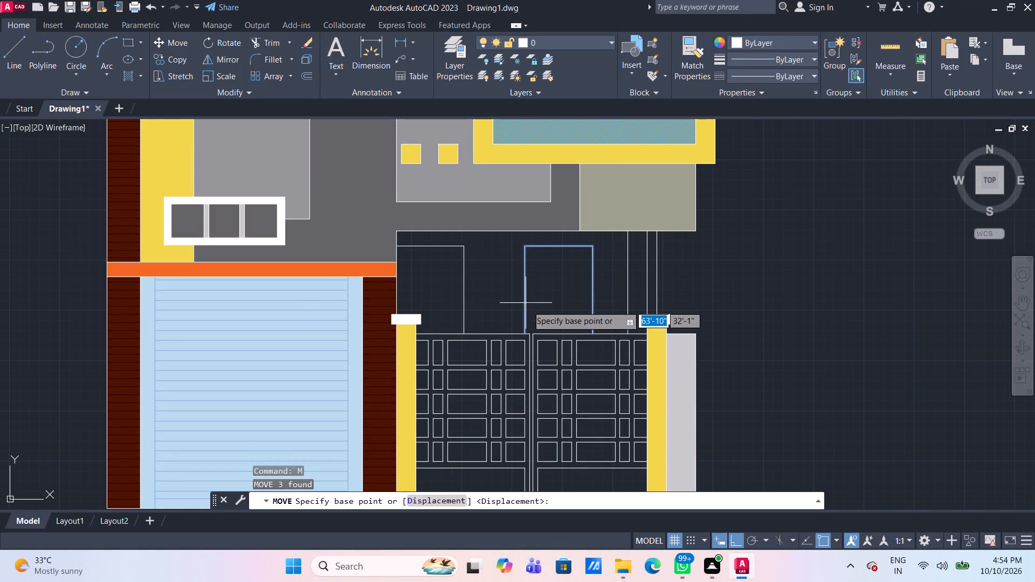
{"action": "scroll", "coordinate": [525, 335], "scroll_direction": "up", "scroll_amount": 2}
{"action": "left_click", "coordinate": [525, 335]}
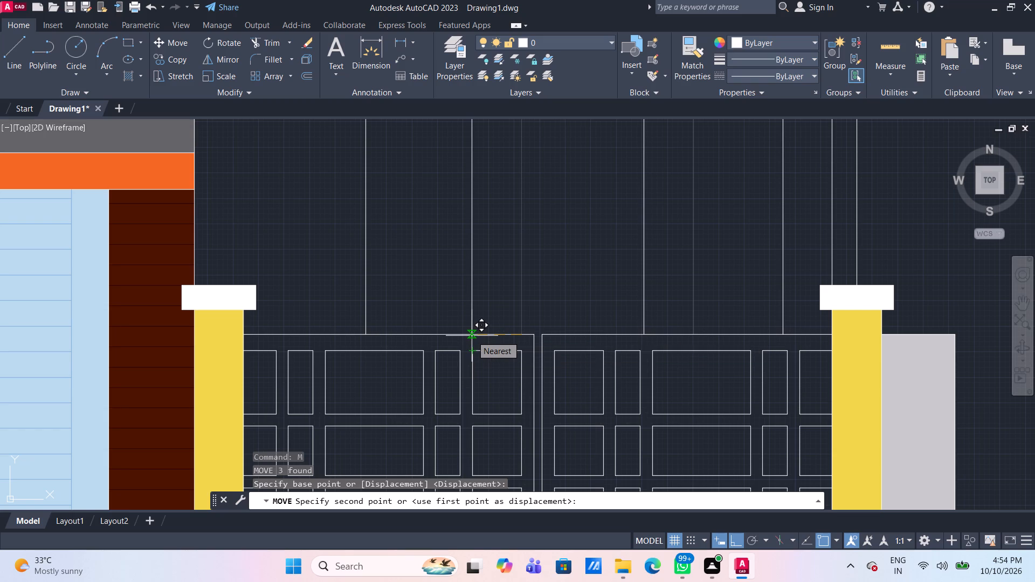
{"action": "left_click", "coordinate": [472, 336]}
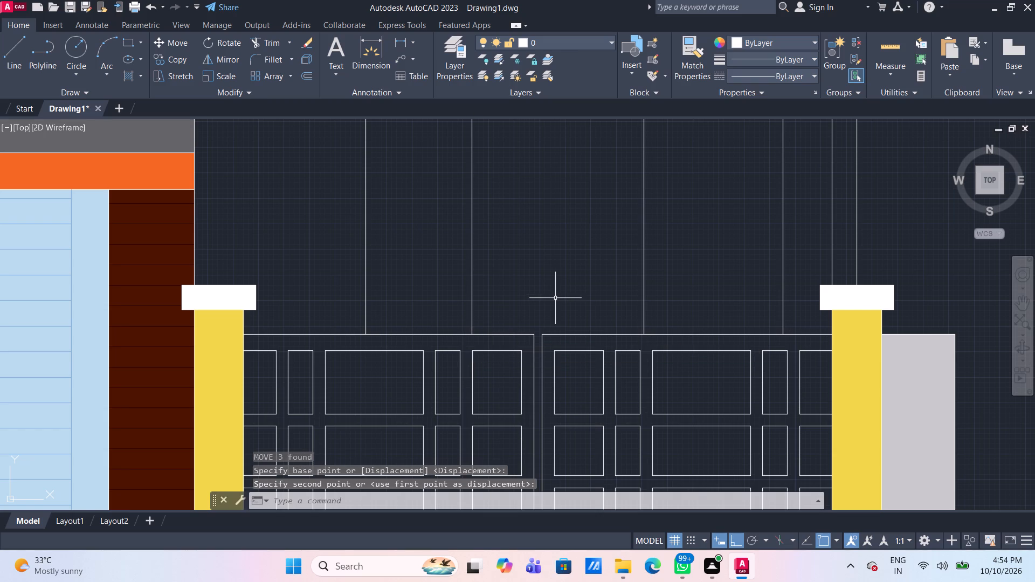
{"action": "scroll", "coordinate": [555, 298], "scroll_direction": "down", "scroll_amount": 2}
{"action": "scroll", "coordinate": [514, 240], "scroll_direction": "up", "scroll_amount": 1}
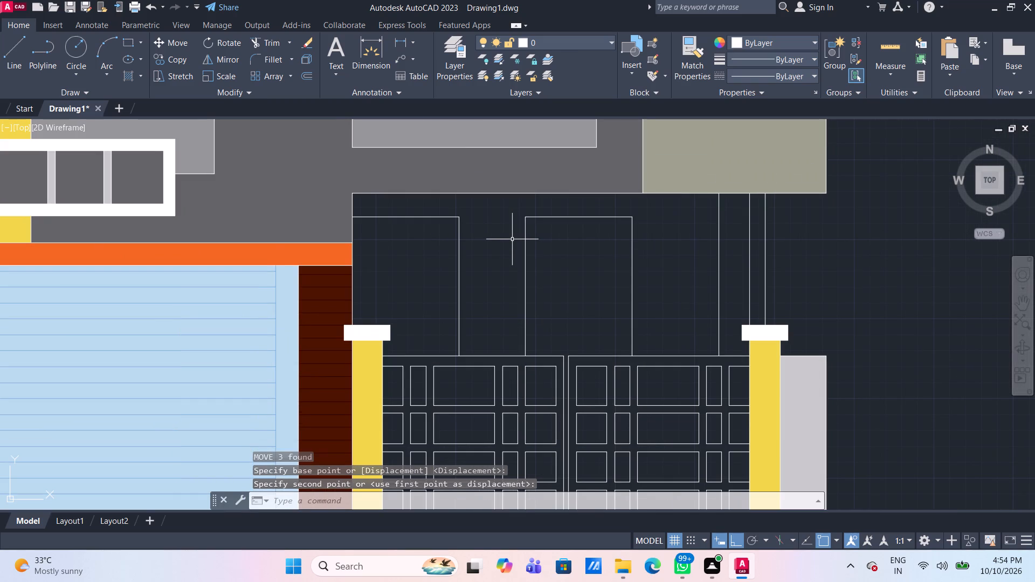
Offset the top lines of the window outline and the door outline 1'1" downward.
{"action": "key", "text": "o"}
{"action": "key", "text": "Return"}
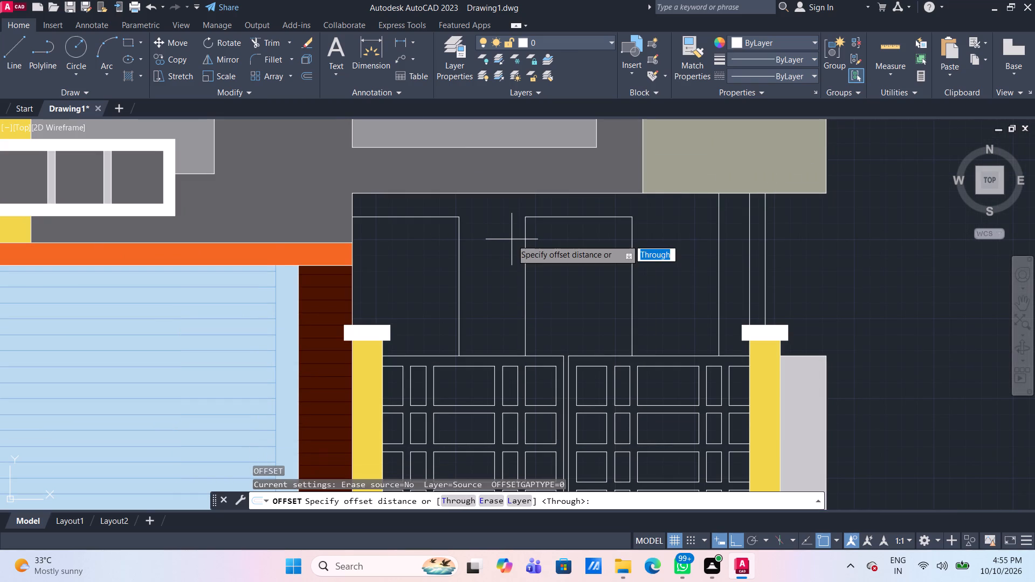
{"action": "key", "text": "Return"}
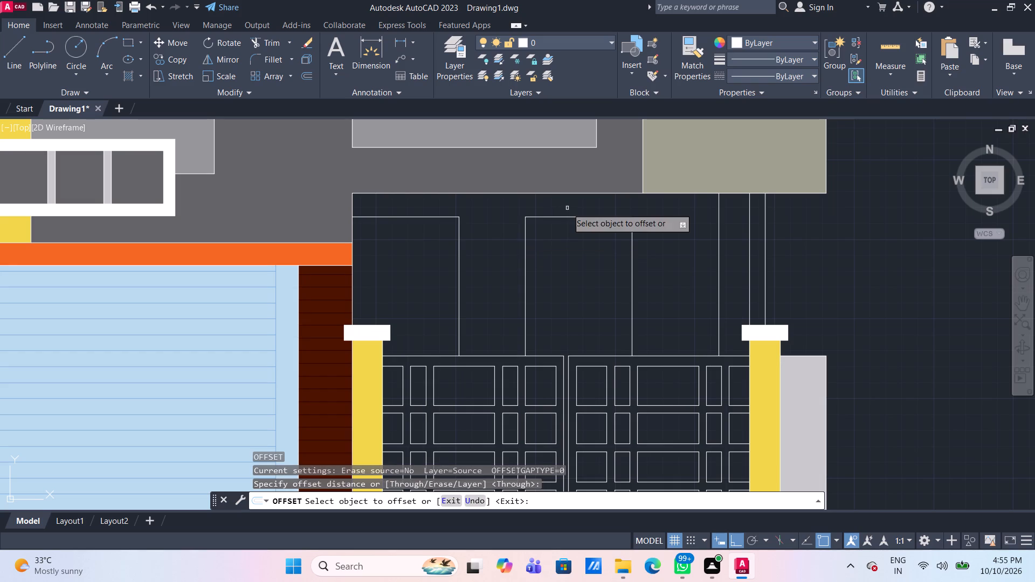
{"action": "left_click", "coordinate": [566, 218]}
{"action": "type", "text": "1'"}
{"action": "type", "text": "1\""}
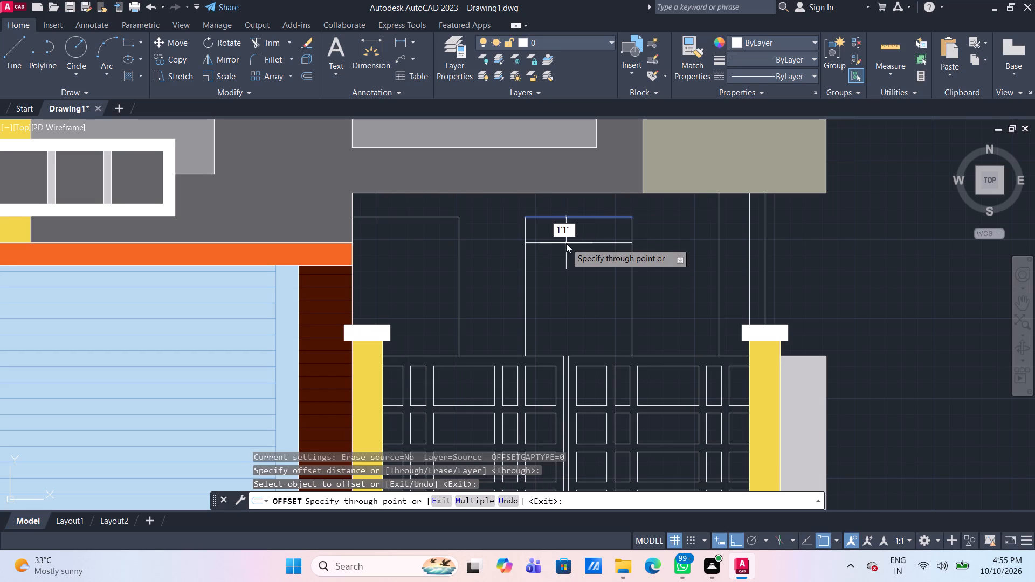
{"action": "key", "text": "Return"}
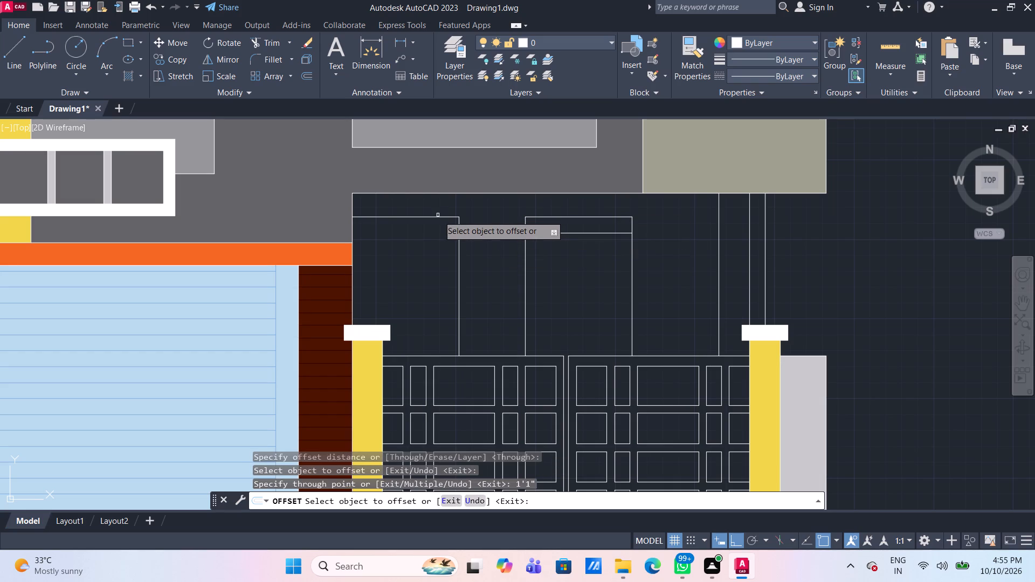
{"action": "left_click", "coordinate": [438, 216]}
{"action": "type", "text": "1'1\""}
{"action": "key", "text": "Return"}
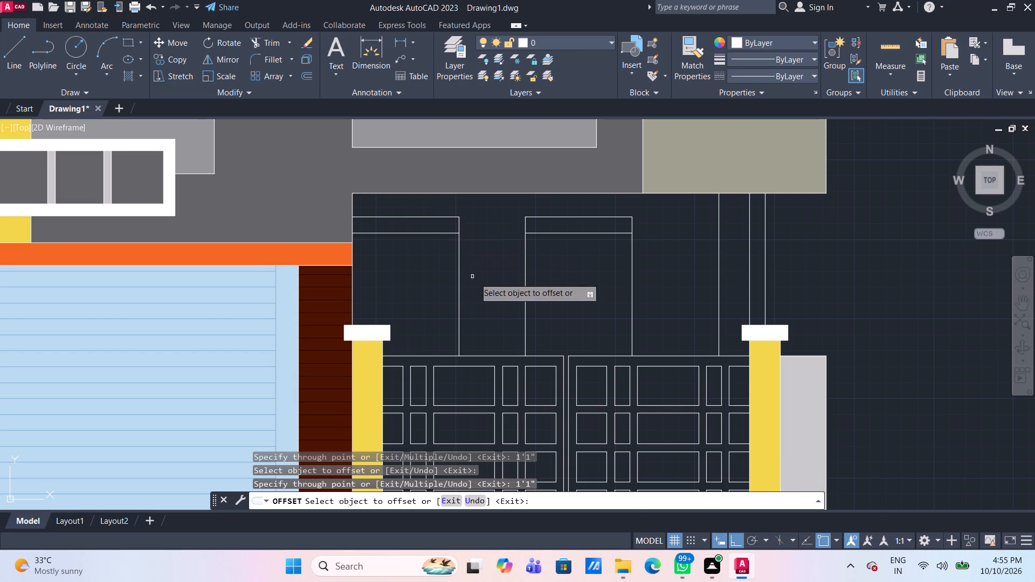
{"action": "key", "text": "Escape"}
Trim away the side stubs and original top lines above the offset lines on both the door and window outlines.
{"action": "type", "text": "tr"}
{"action": "key", "text": "space"}
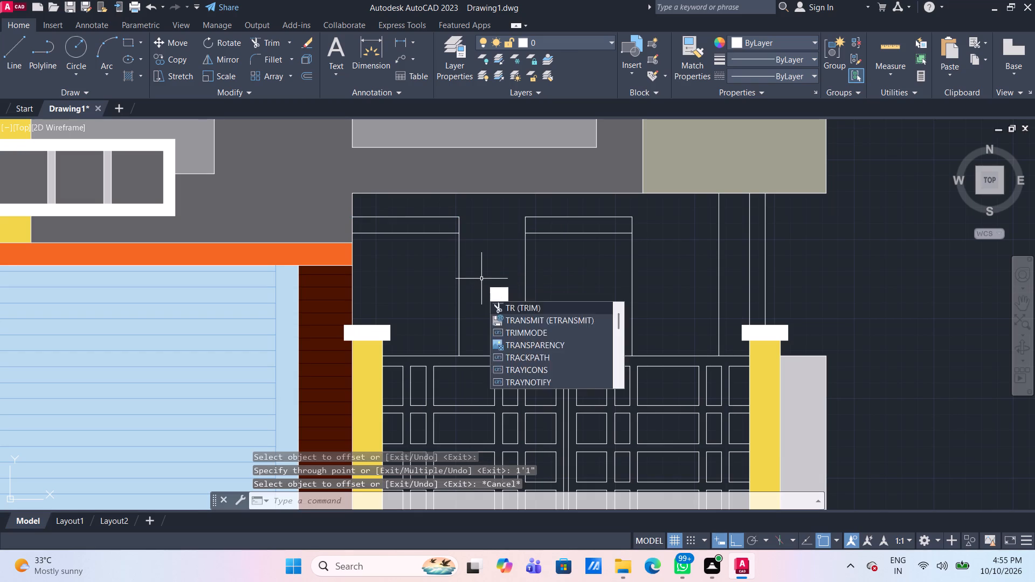
{"action": "left_click", "coordinate": [460, 223]}
{"action": "left_click", "coordinate": [457, 219]}
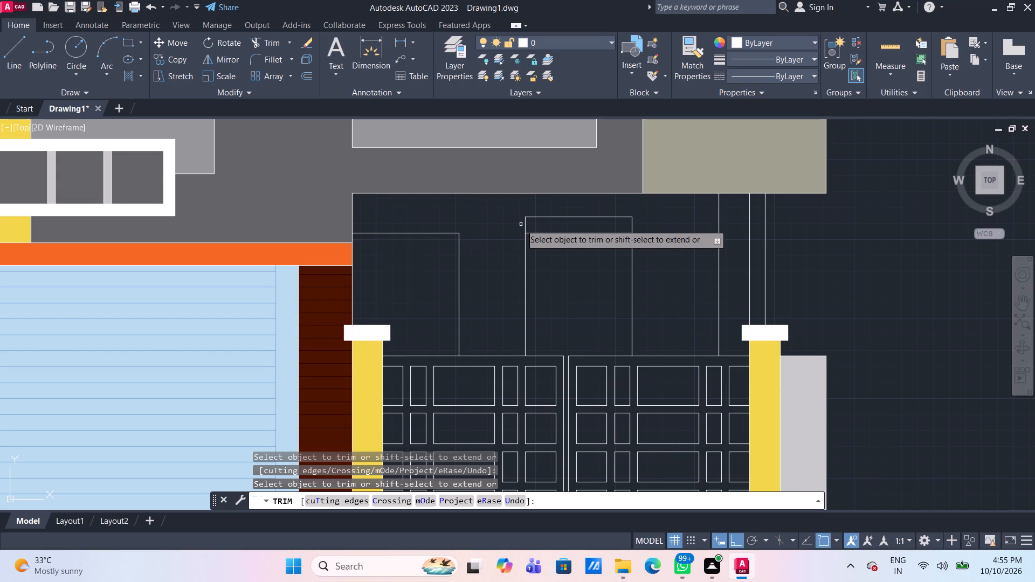
{"action": "left_click", "coordinate": [511, 226]}
{"action": "left_click", "coordinate": [661, 228]}
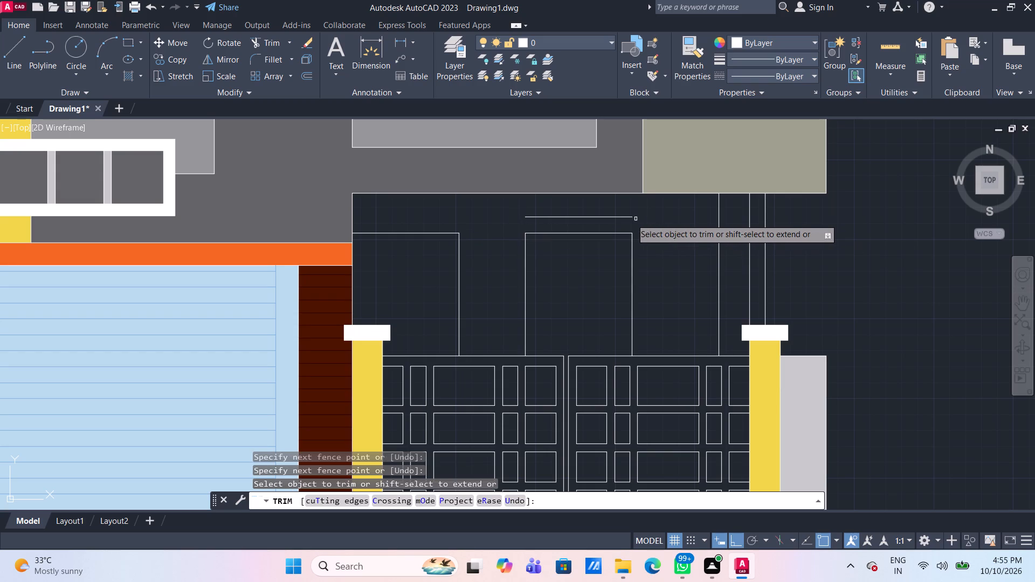
{"action": "left_click", "coordinate": [622, 219]}
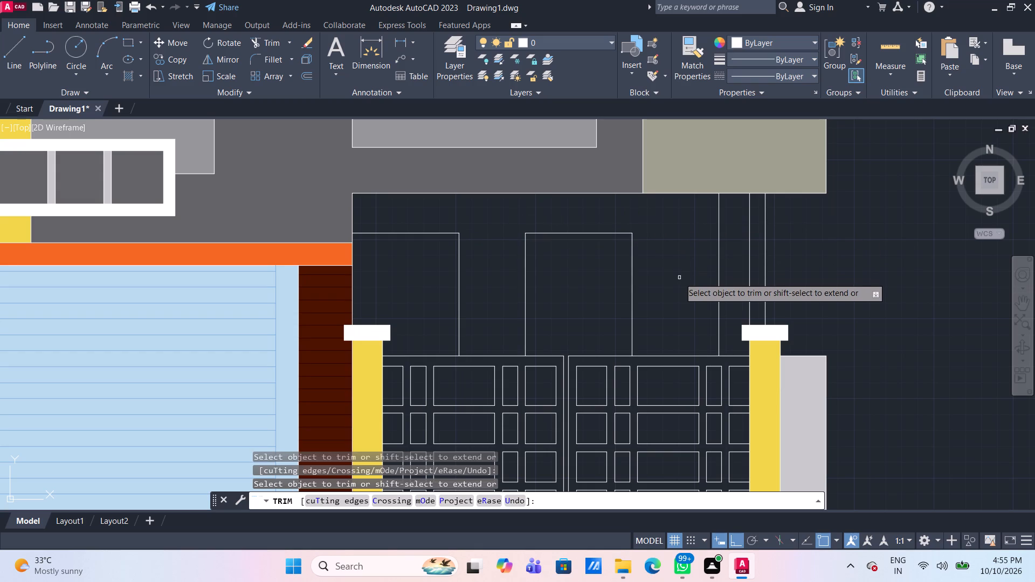
{"action": "key", "text": "Escape"}
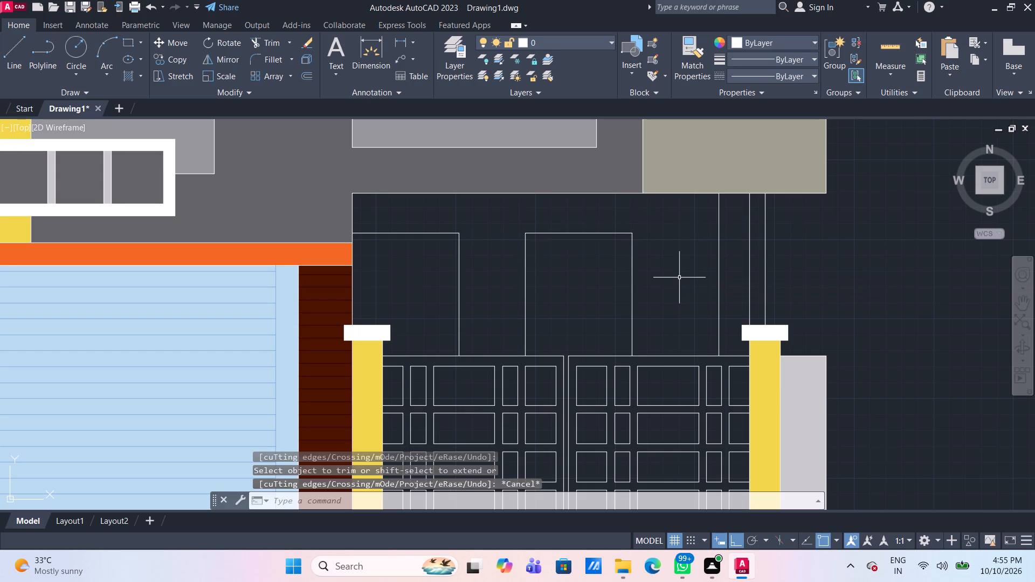
Fill the column behind the right gate pillar with a solid hatch in the pillar's yellow, colour 239,214,72.
{"action": "left_click", "coordinate": [763, 376]}
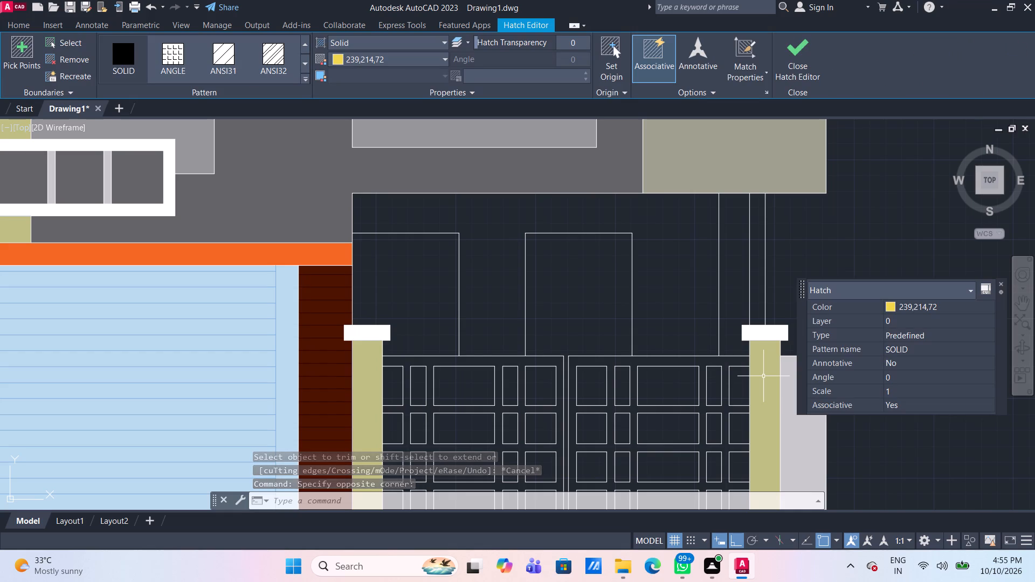
{"action": "key", "text": "Escape"}
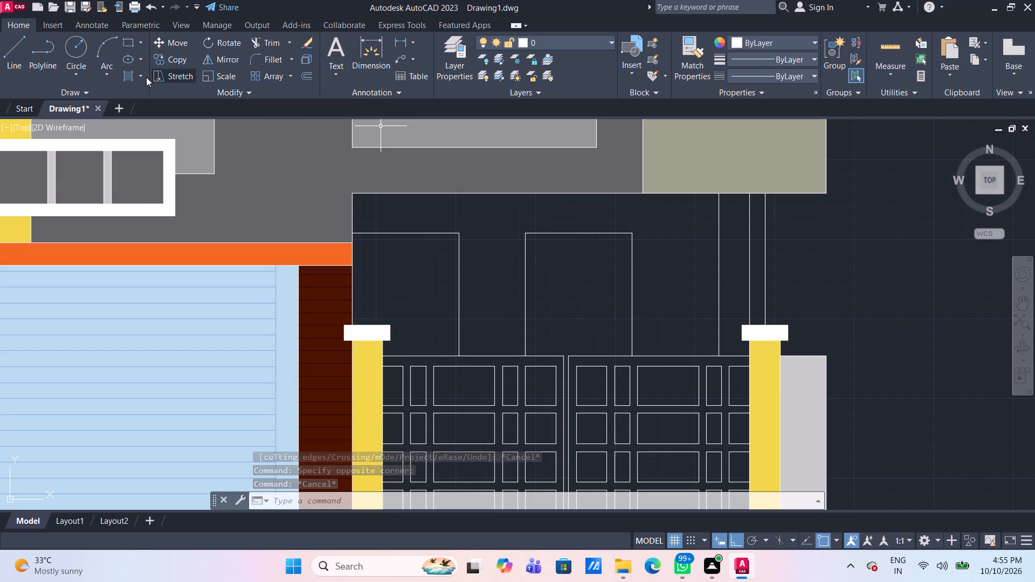
{"action": "left_click", "coordinate": [132, 73]}
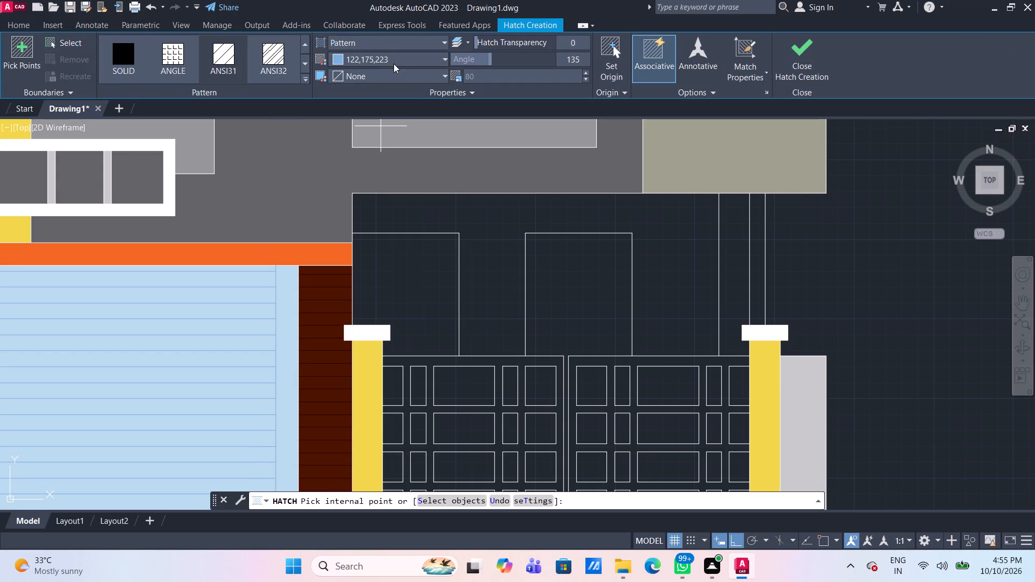
{"action": "left_click", "coordinate": [399, 61]}
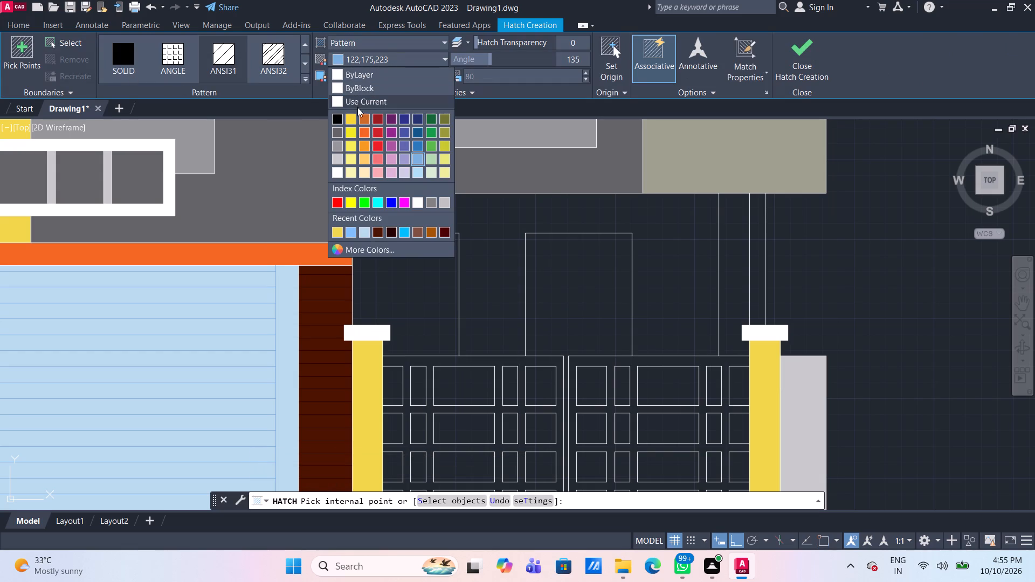
{"action": "left_click", "coordinate": [337, 235]}
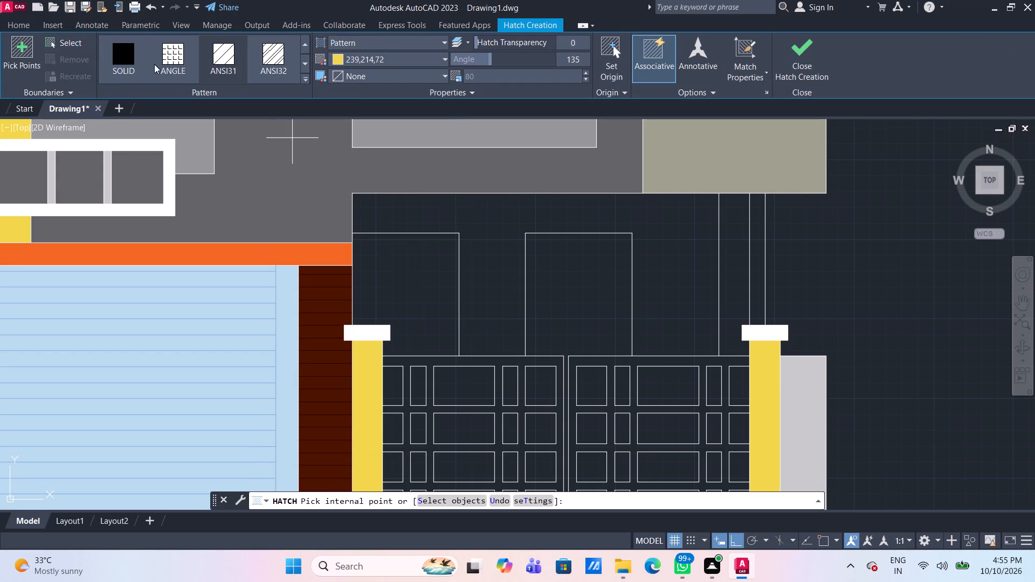
{"action": "left_click", "coordinate": [123, 54]}
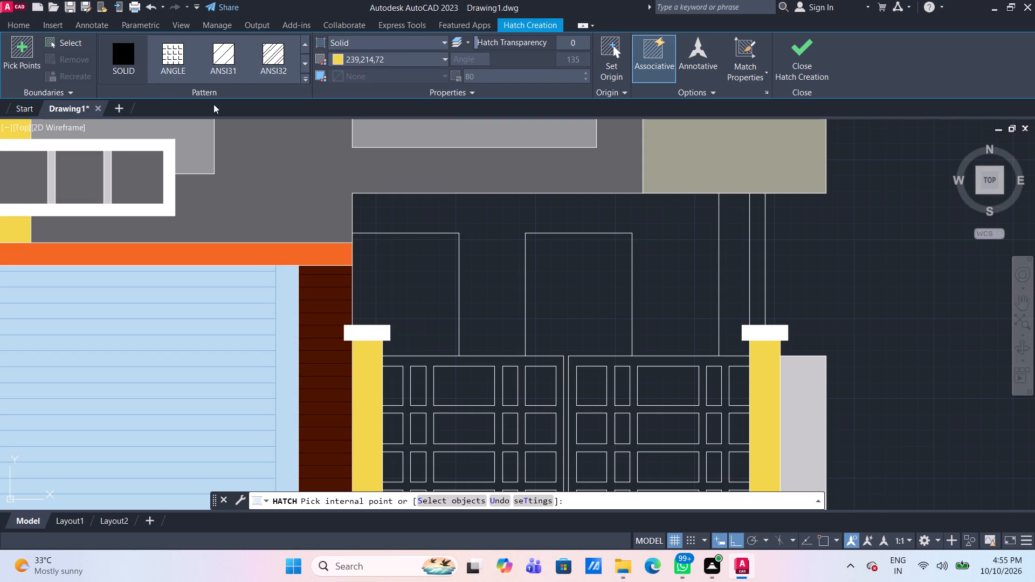
{"action": "left_click", "coordinate": [726, 272]}
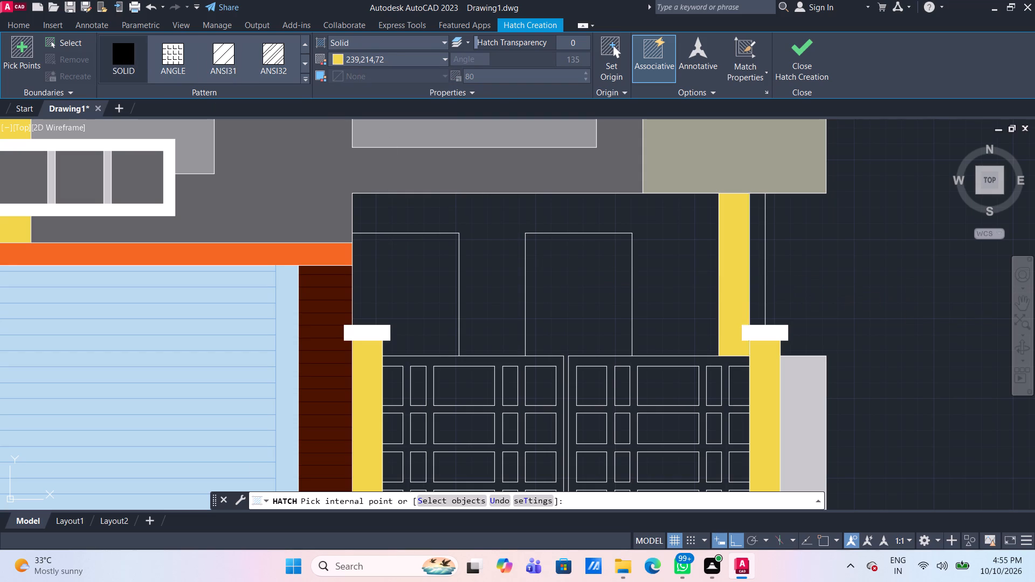
{"action": "key", "text": "space"}
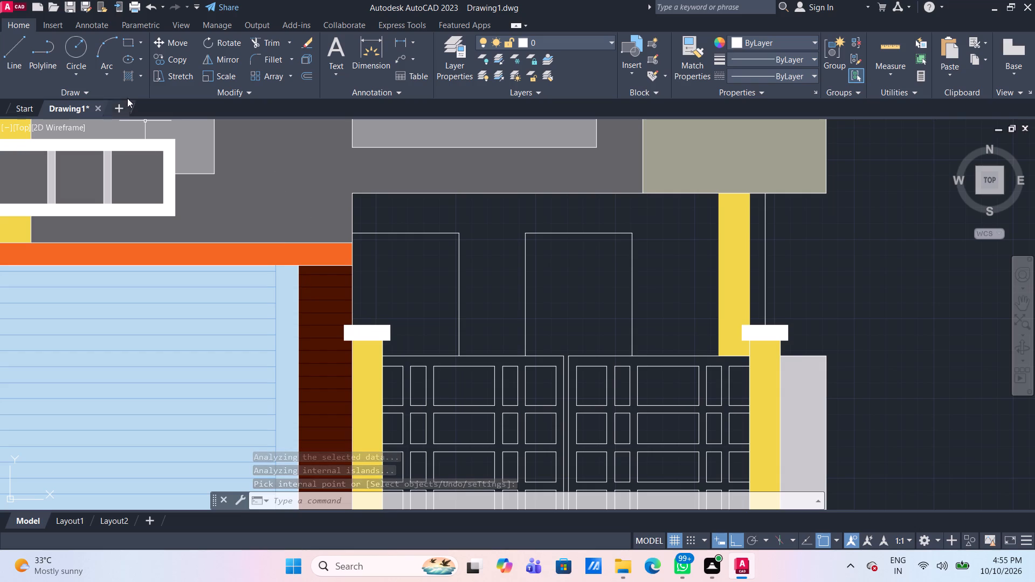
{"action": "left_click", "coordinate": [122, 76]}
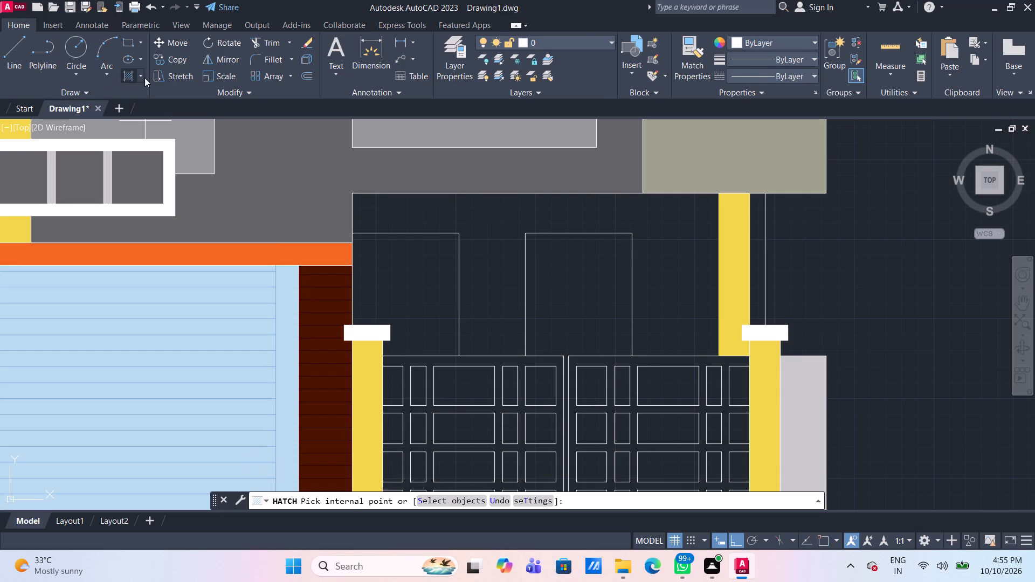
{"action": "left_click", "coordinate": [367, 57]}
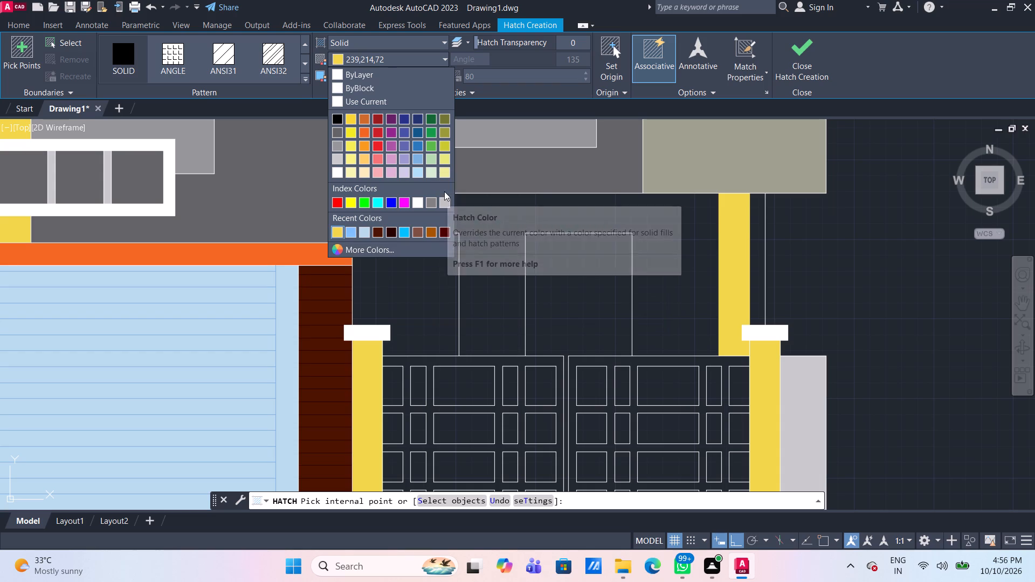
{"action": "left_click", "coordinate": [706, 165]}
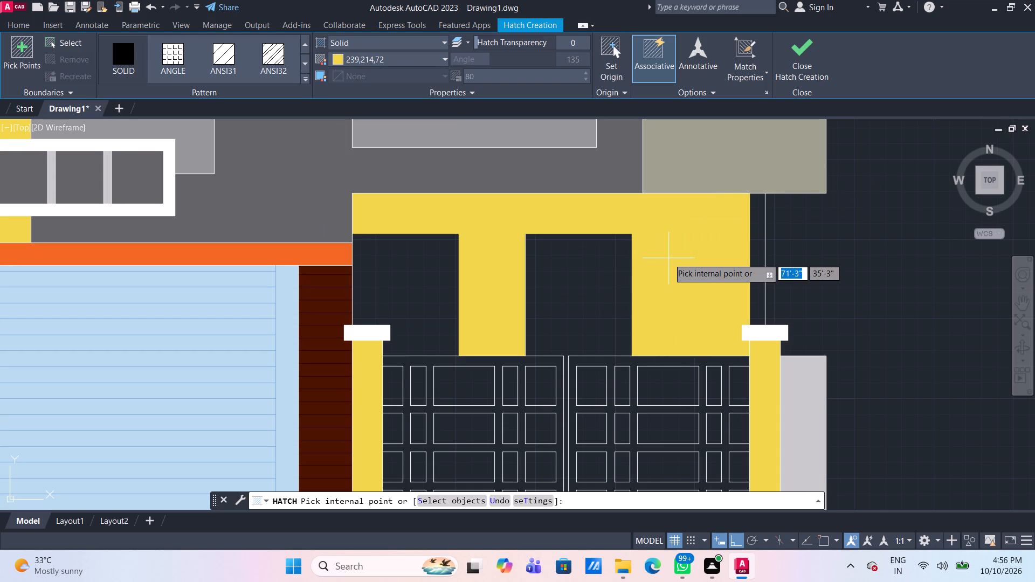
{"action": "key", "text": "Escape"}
Fill the narrow strip on the column's outer side with a solid hatch matching the grey-beige block above, colour 159,159,142.
{"action": "left_click", "coordinate": [699, 160]}
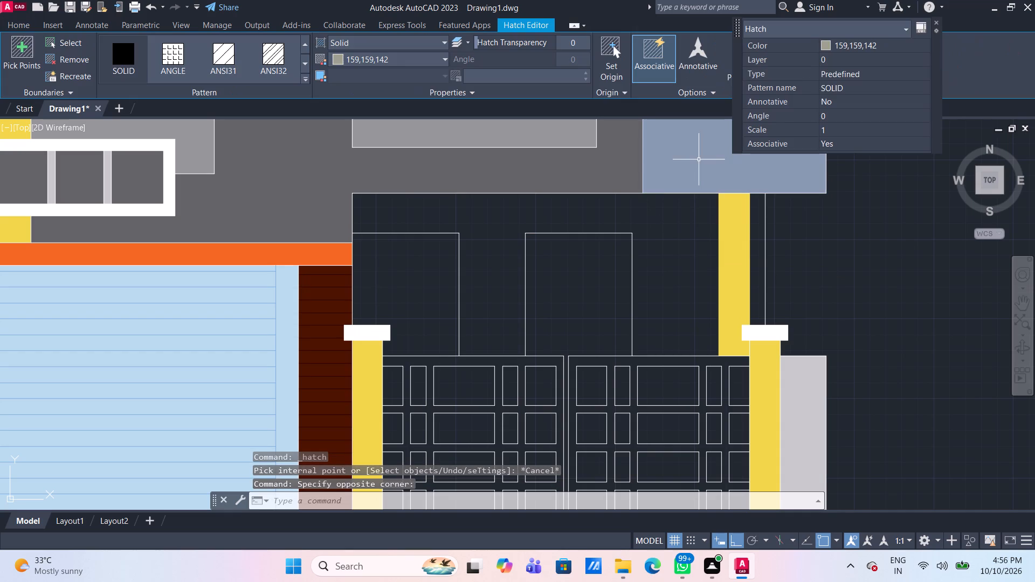
{"action": "key", "text": "Escape"}
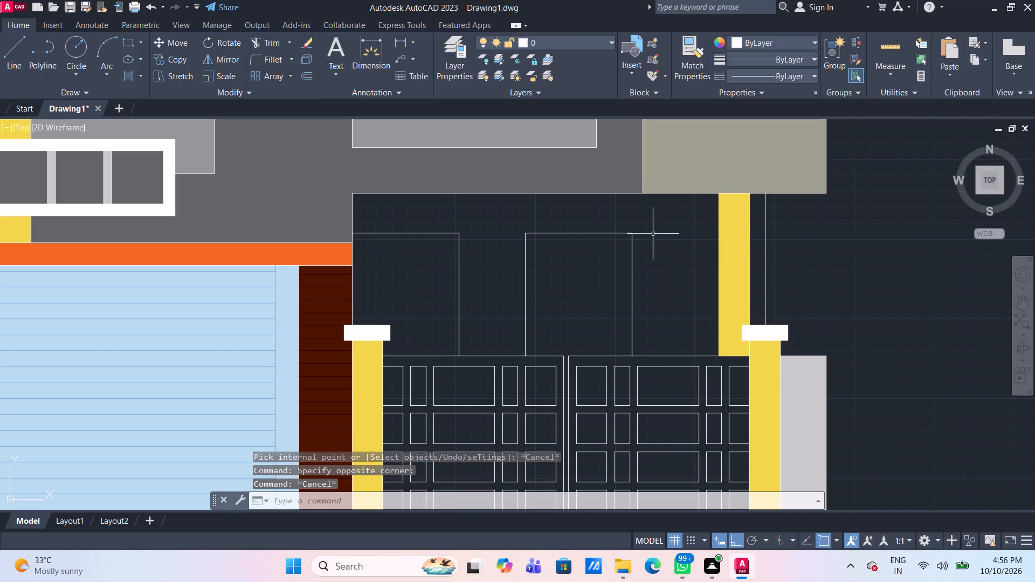
{"action": "left_click", "coordinate": [129, 79]}
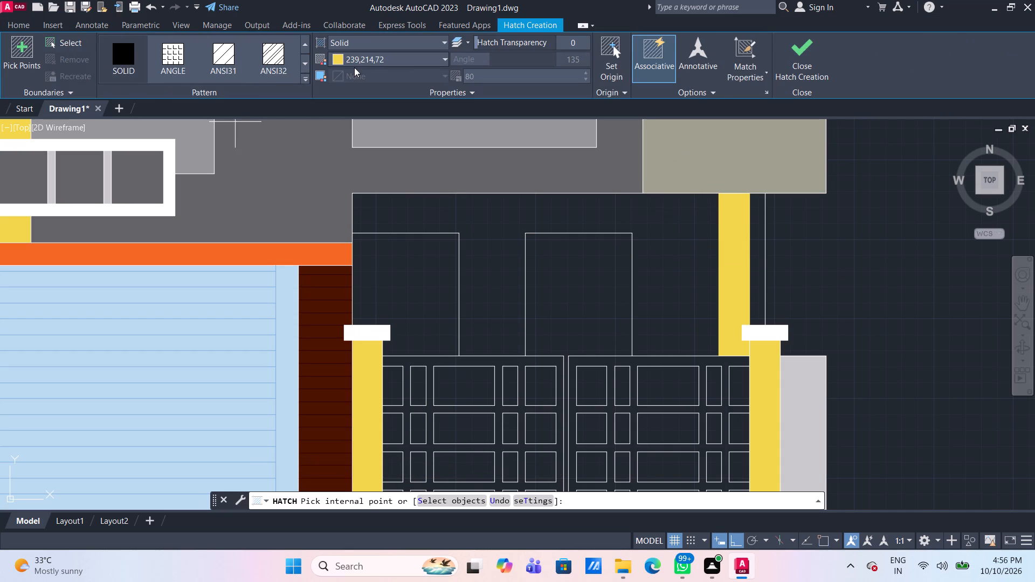
{"action": "left_click", "coordinate": [414, 59]}
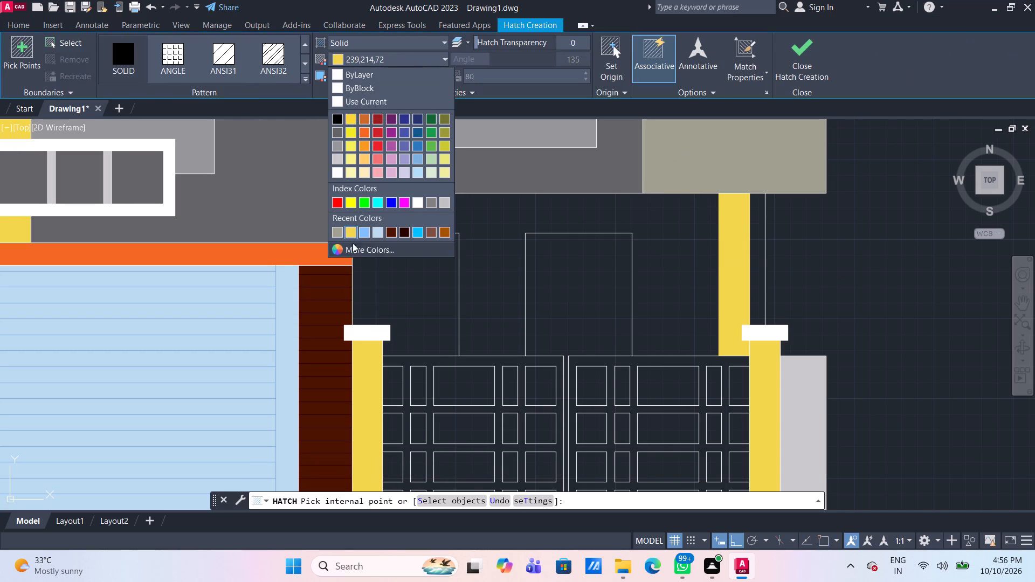
{"action": "left_click", "coordinate": [340, 233]}
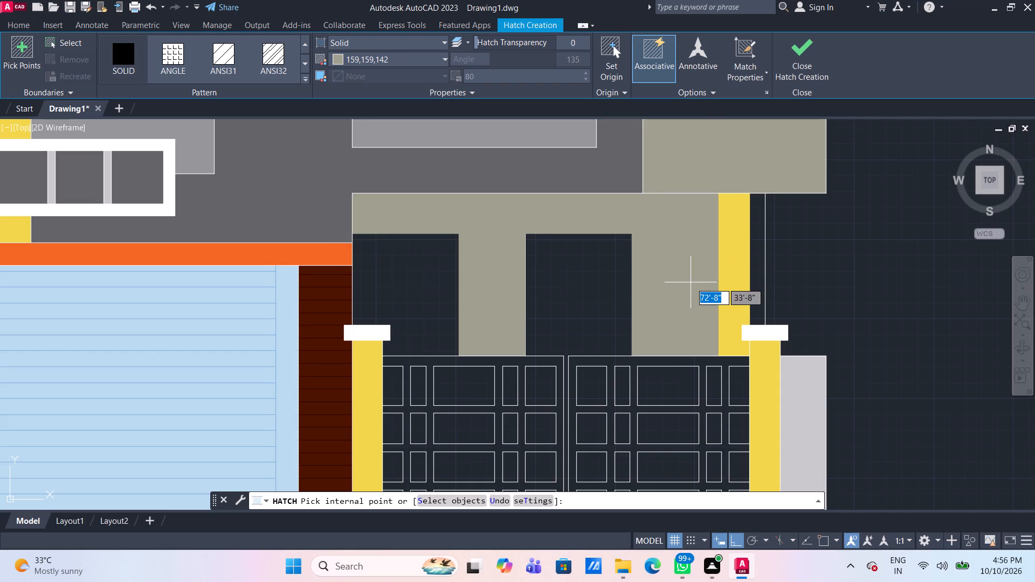
{"action": "left_click", "coordinate": [756, 271]}
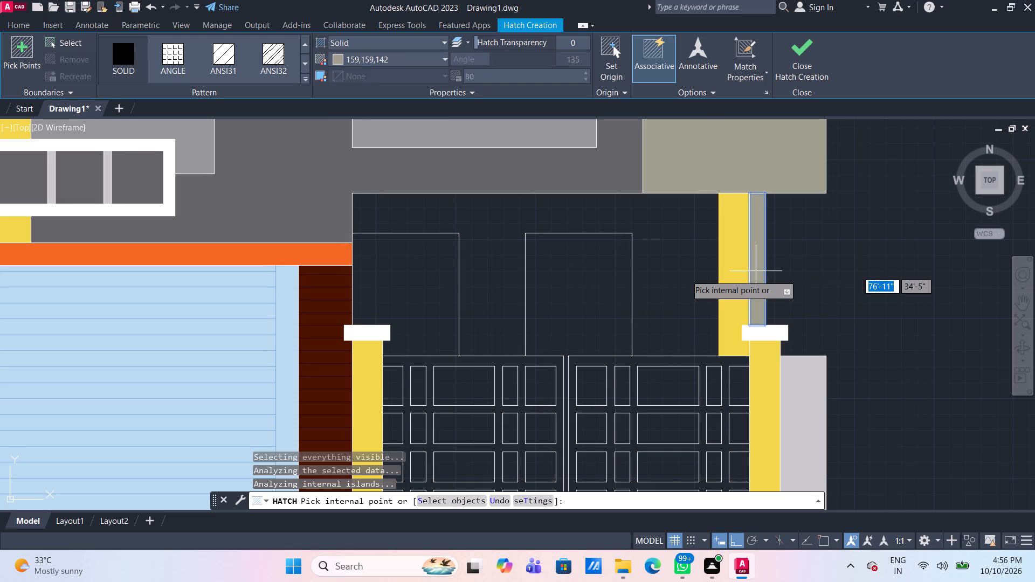
{"action": "key", "text": "space"}
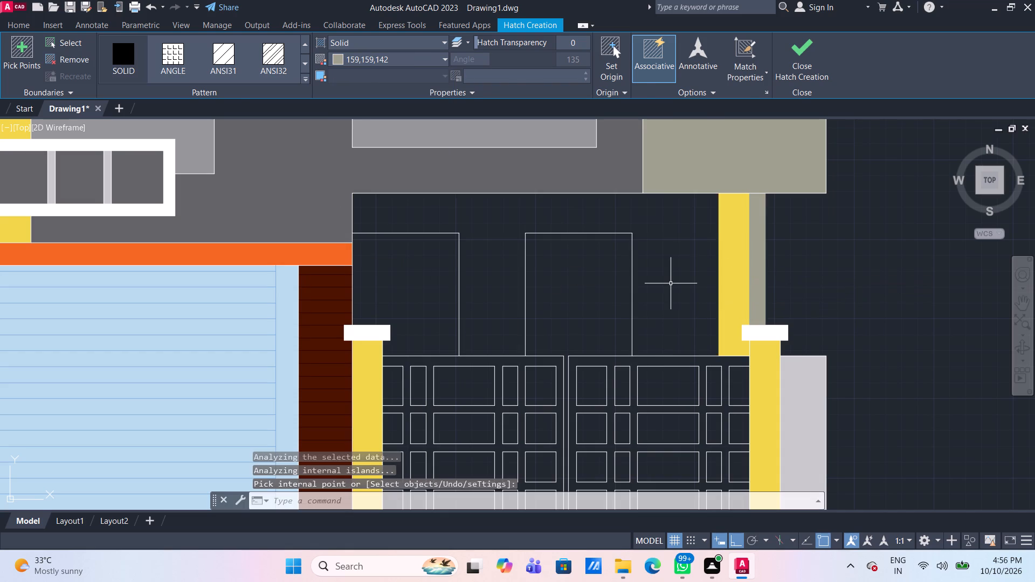
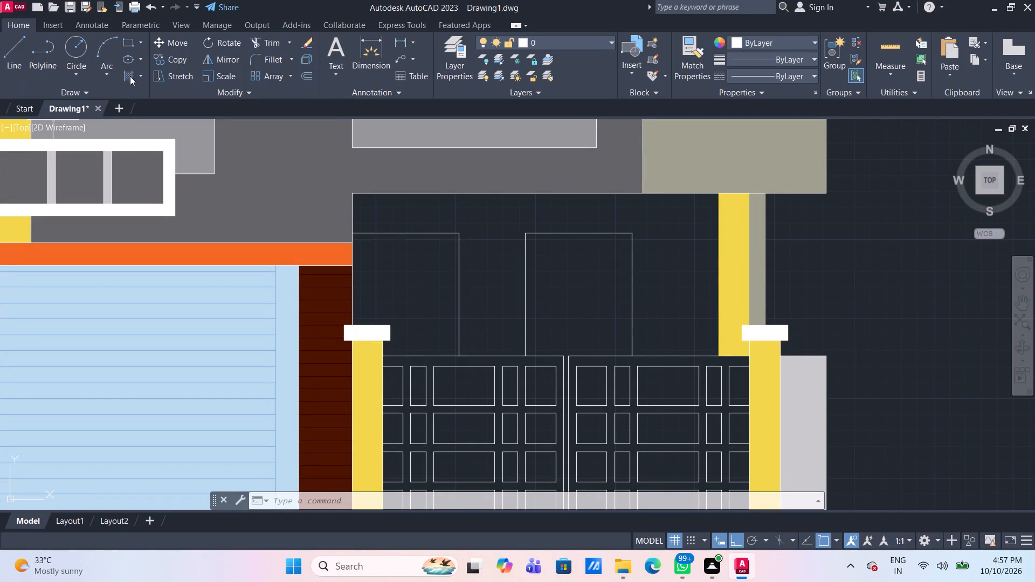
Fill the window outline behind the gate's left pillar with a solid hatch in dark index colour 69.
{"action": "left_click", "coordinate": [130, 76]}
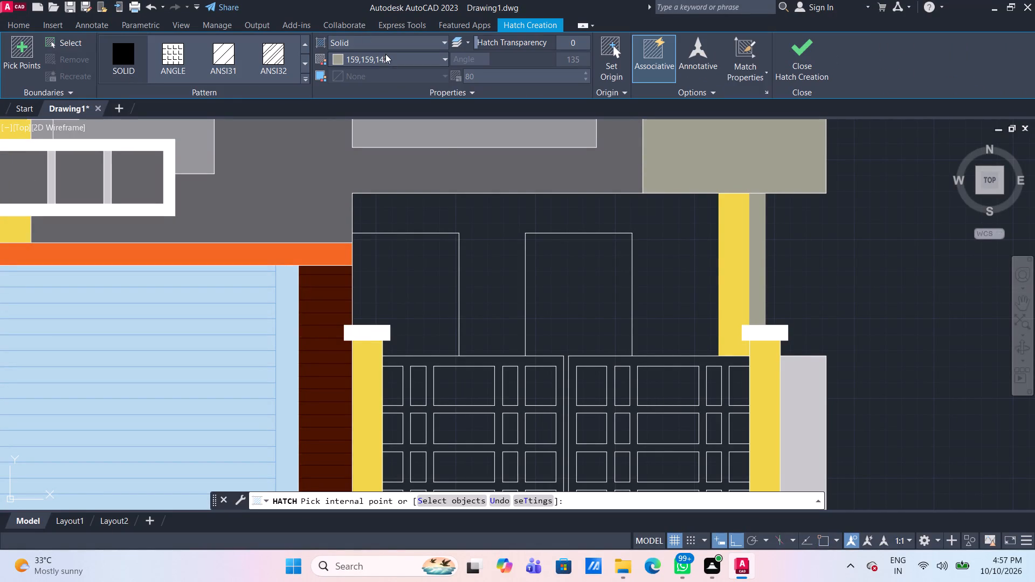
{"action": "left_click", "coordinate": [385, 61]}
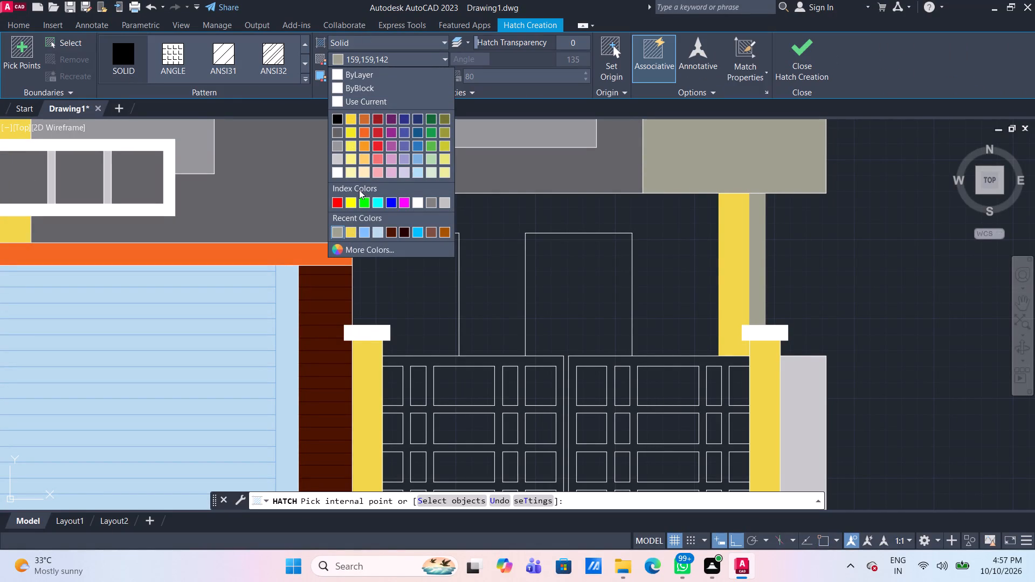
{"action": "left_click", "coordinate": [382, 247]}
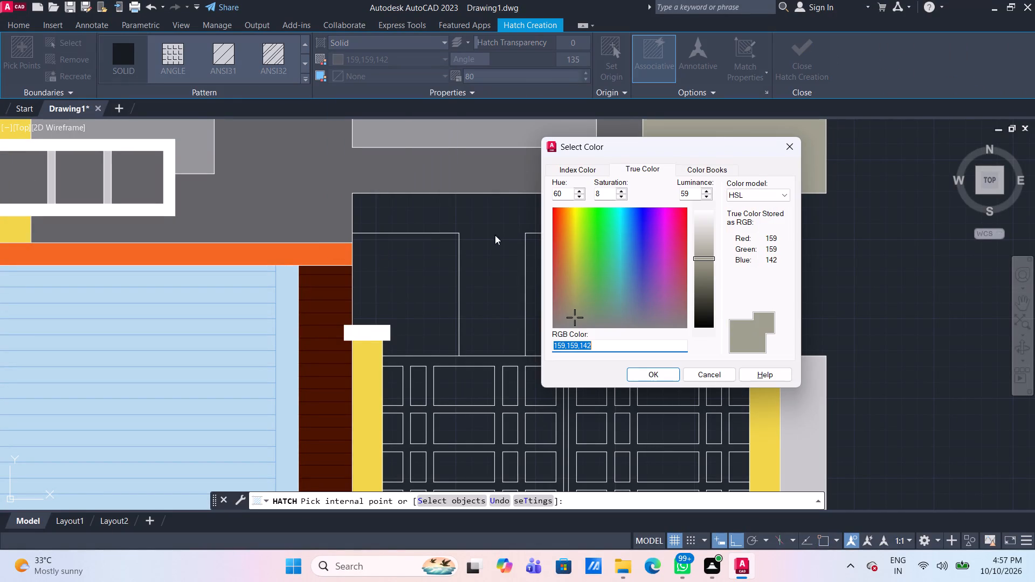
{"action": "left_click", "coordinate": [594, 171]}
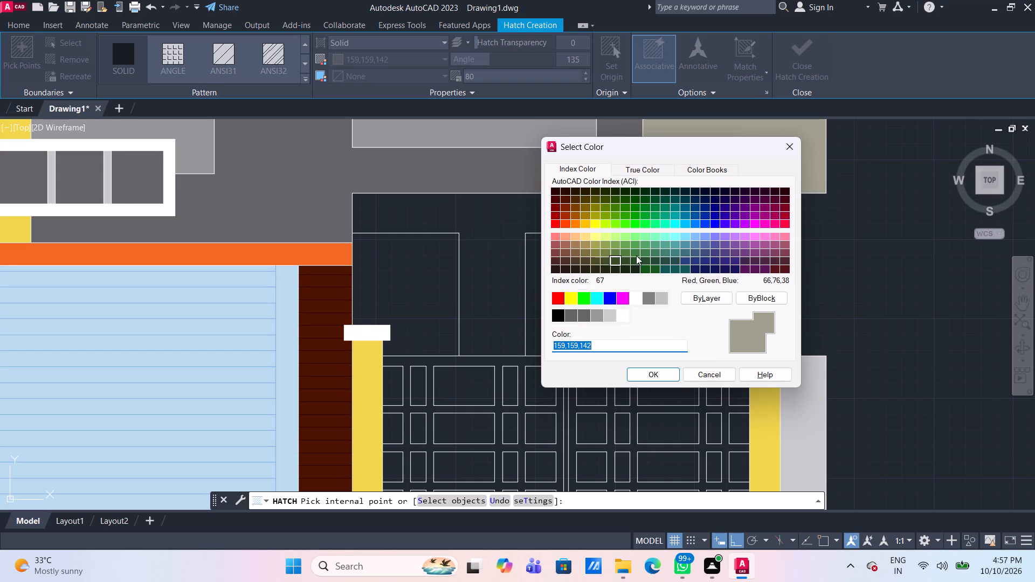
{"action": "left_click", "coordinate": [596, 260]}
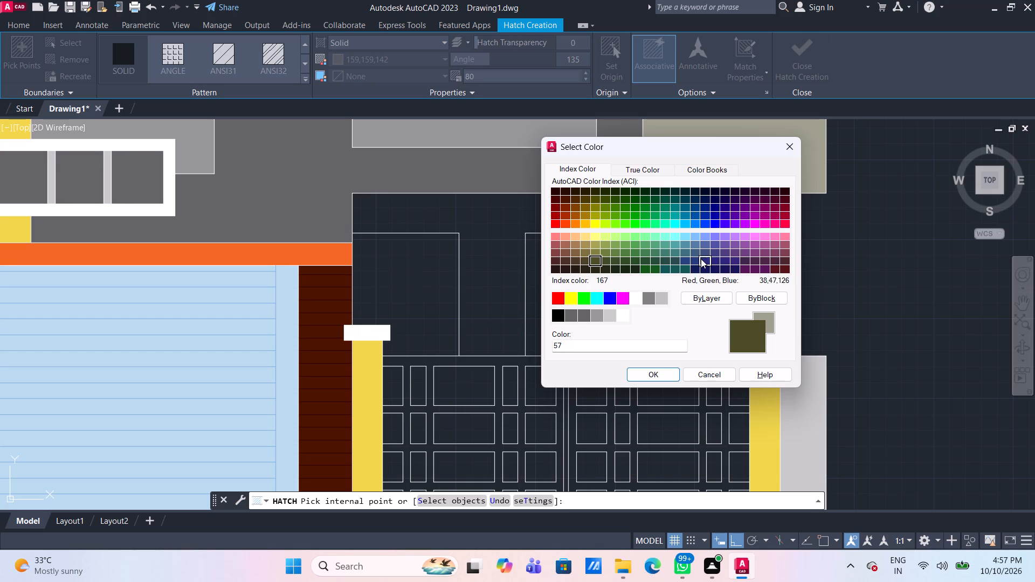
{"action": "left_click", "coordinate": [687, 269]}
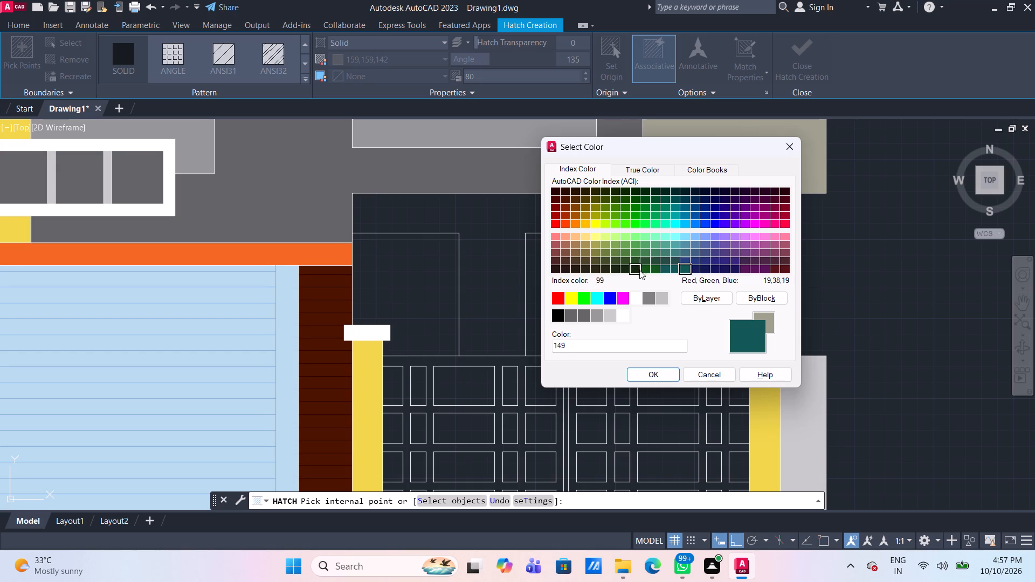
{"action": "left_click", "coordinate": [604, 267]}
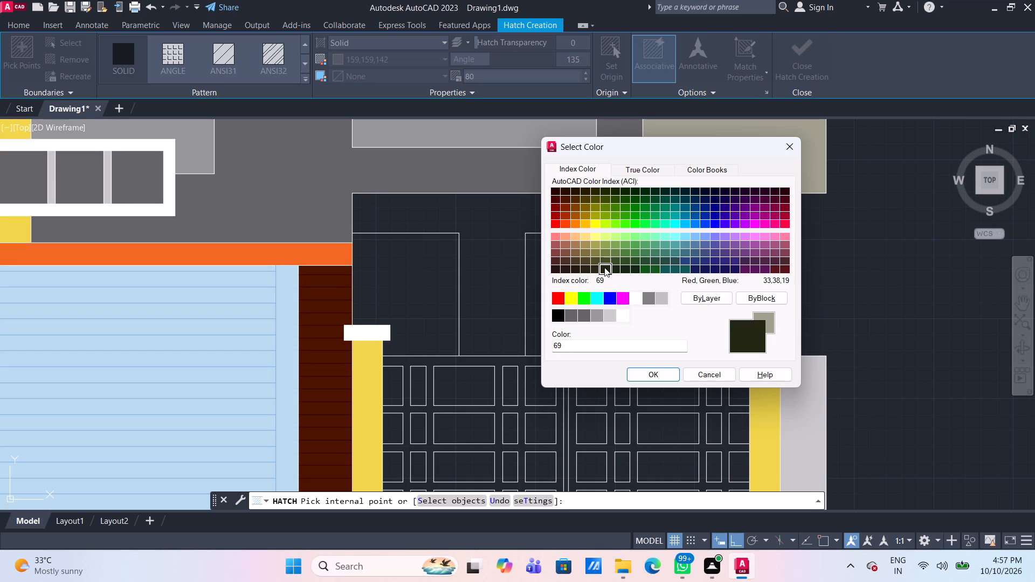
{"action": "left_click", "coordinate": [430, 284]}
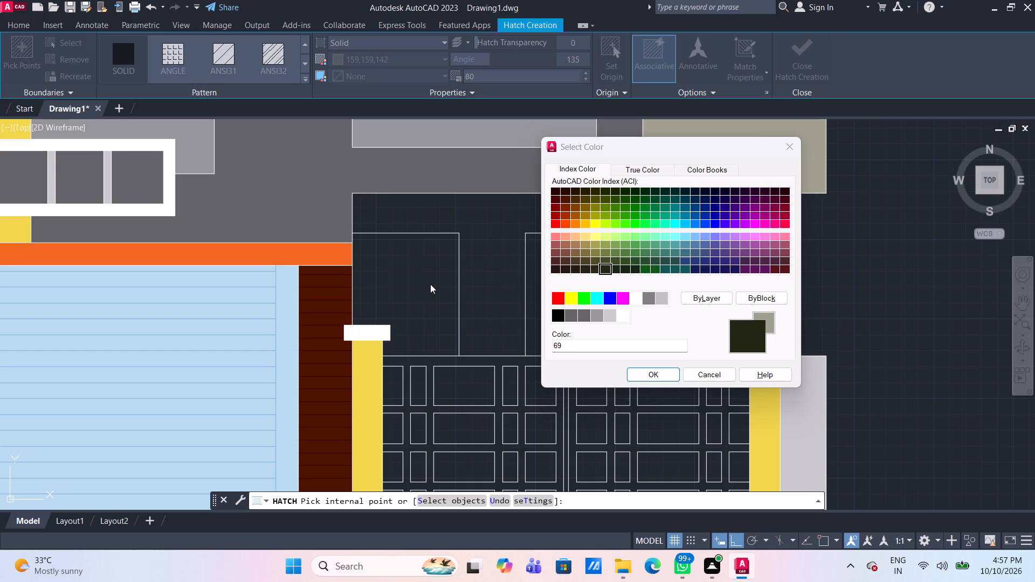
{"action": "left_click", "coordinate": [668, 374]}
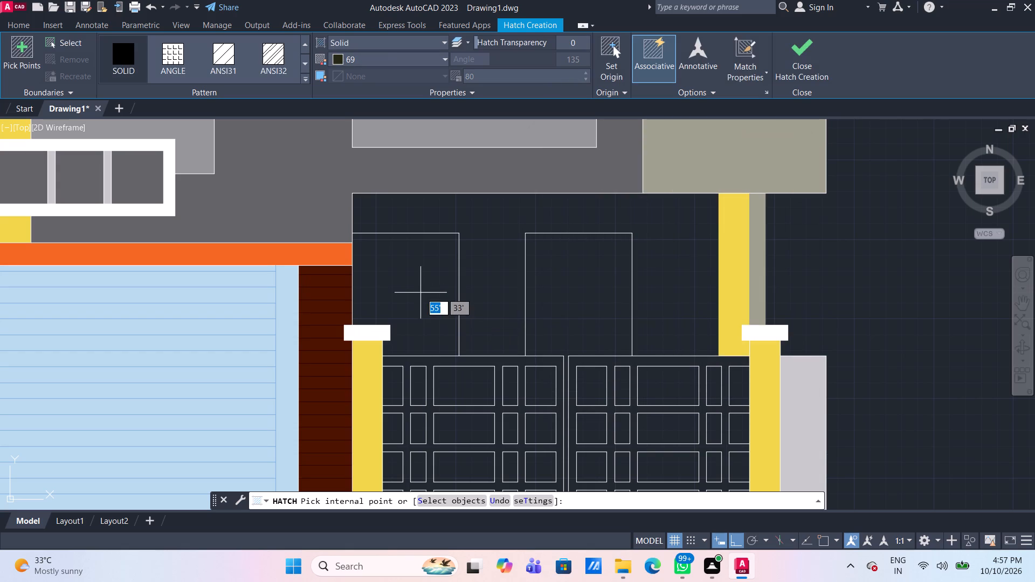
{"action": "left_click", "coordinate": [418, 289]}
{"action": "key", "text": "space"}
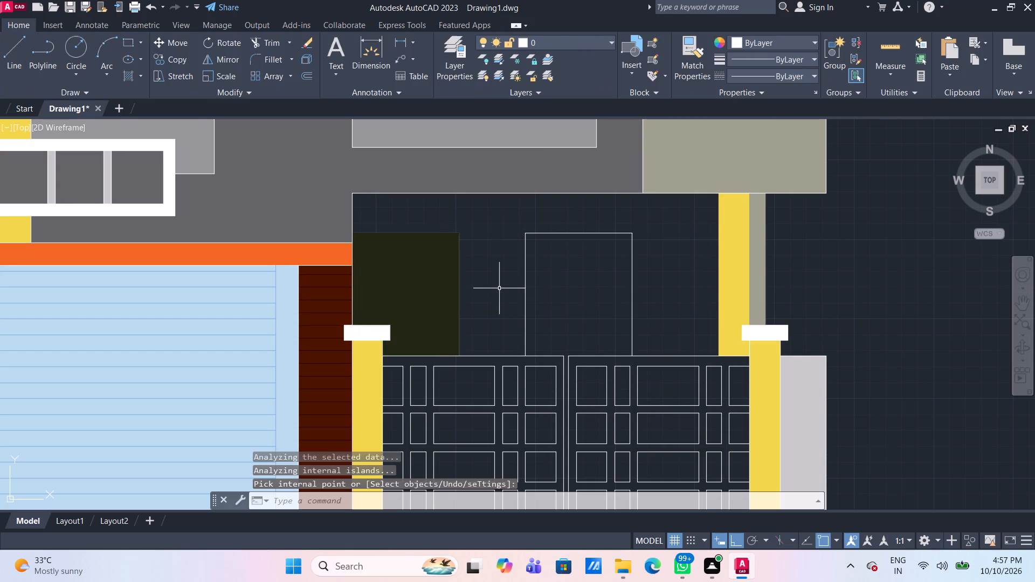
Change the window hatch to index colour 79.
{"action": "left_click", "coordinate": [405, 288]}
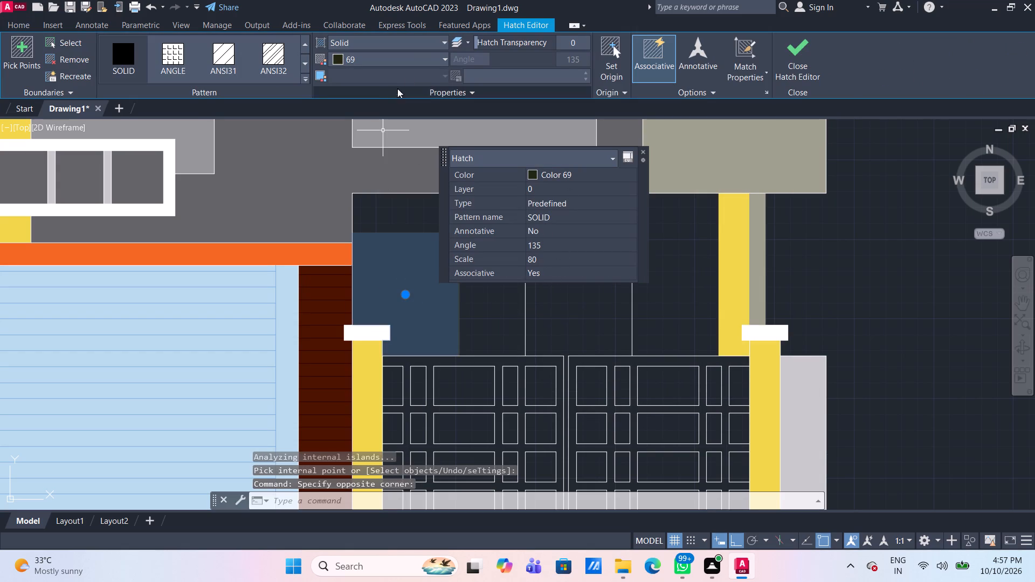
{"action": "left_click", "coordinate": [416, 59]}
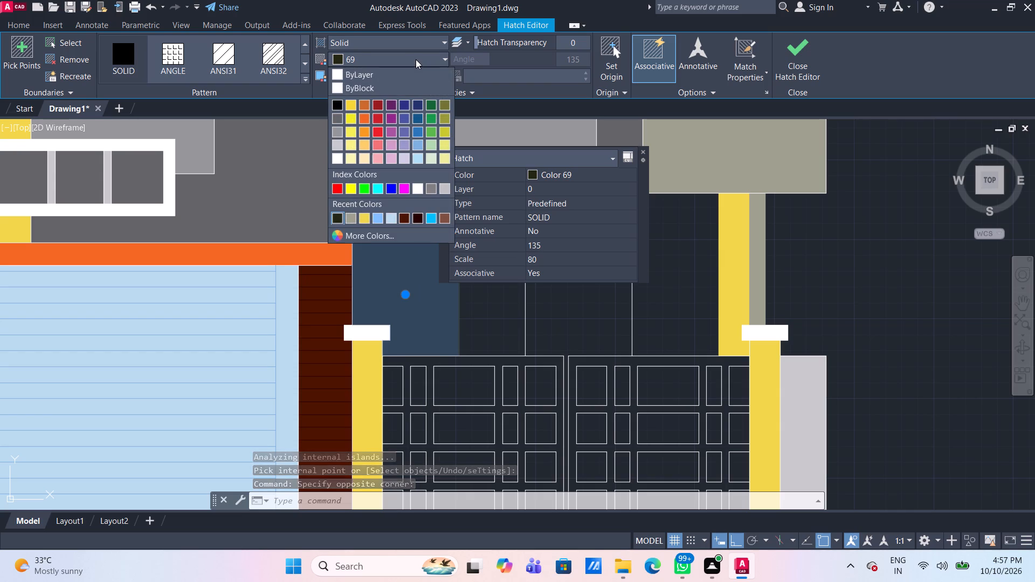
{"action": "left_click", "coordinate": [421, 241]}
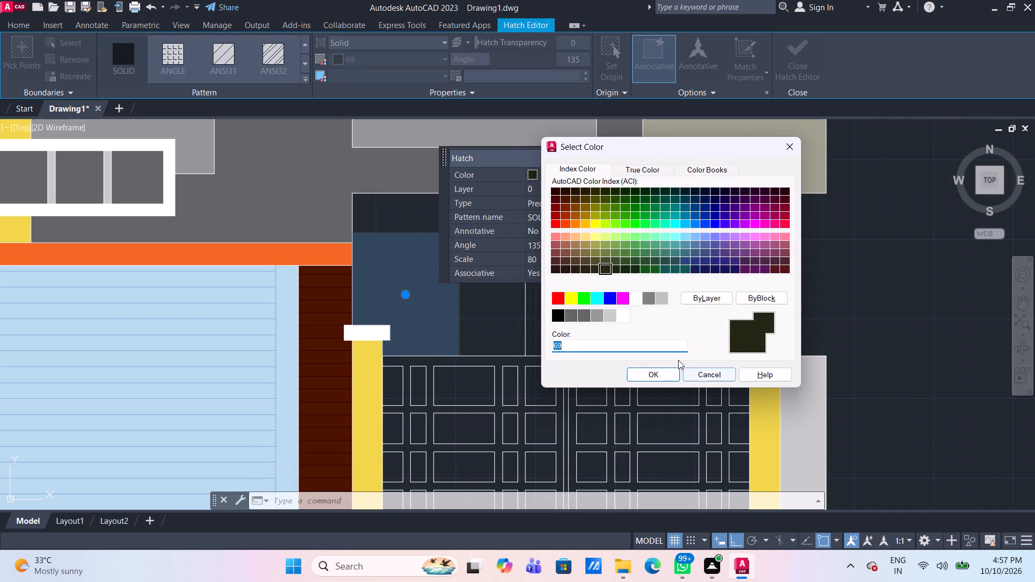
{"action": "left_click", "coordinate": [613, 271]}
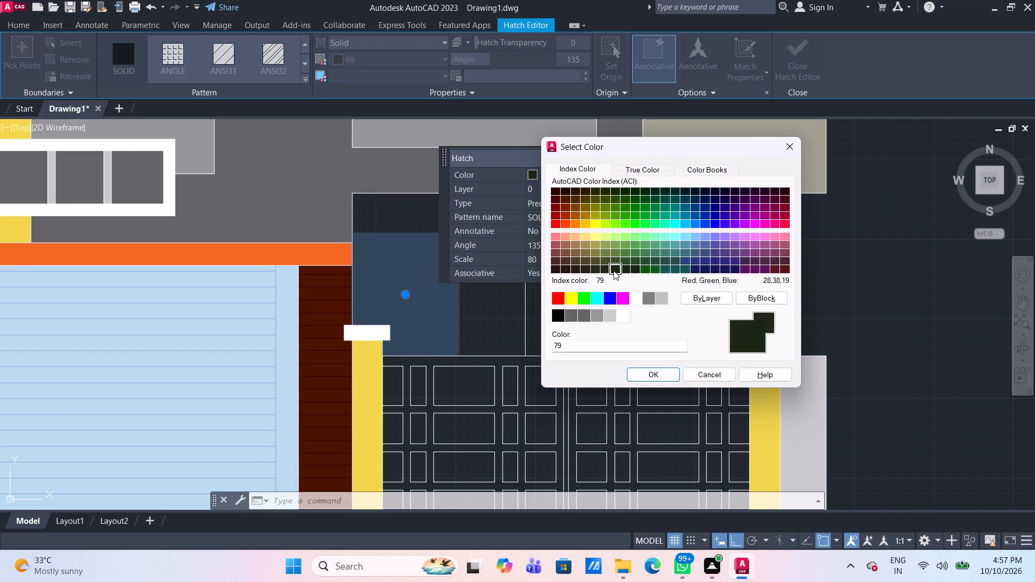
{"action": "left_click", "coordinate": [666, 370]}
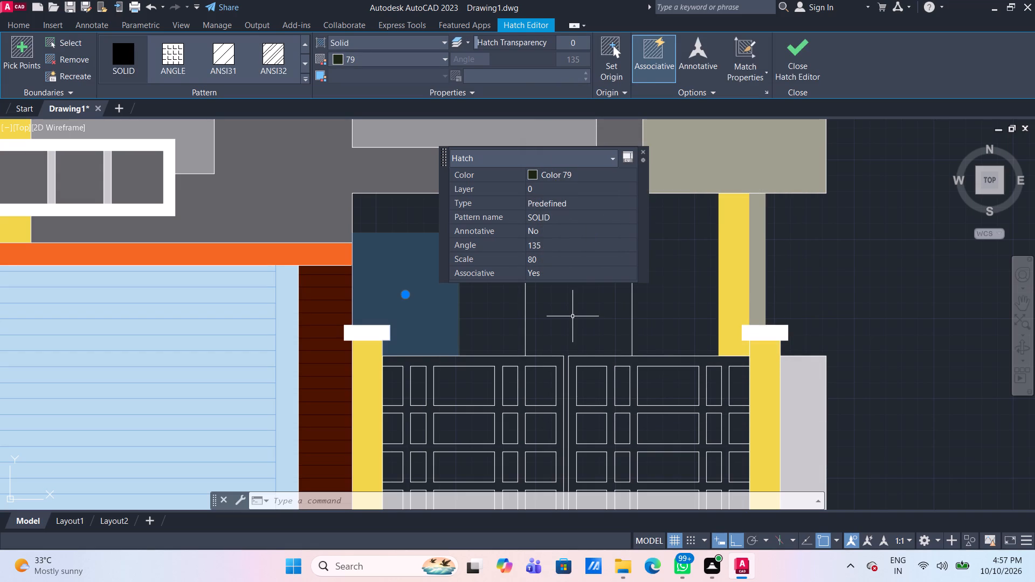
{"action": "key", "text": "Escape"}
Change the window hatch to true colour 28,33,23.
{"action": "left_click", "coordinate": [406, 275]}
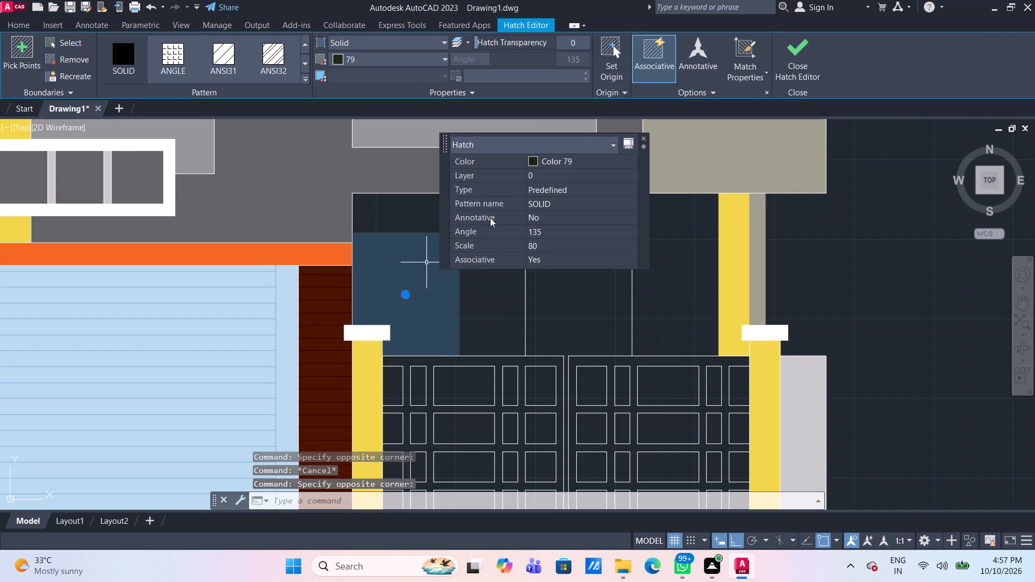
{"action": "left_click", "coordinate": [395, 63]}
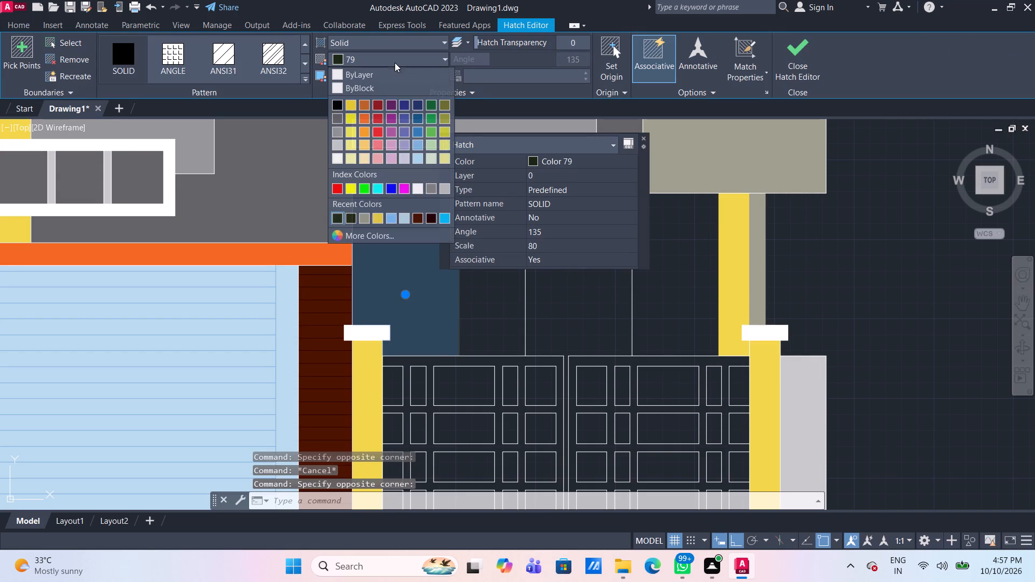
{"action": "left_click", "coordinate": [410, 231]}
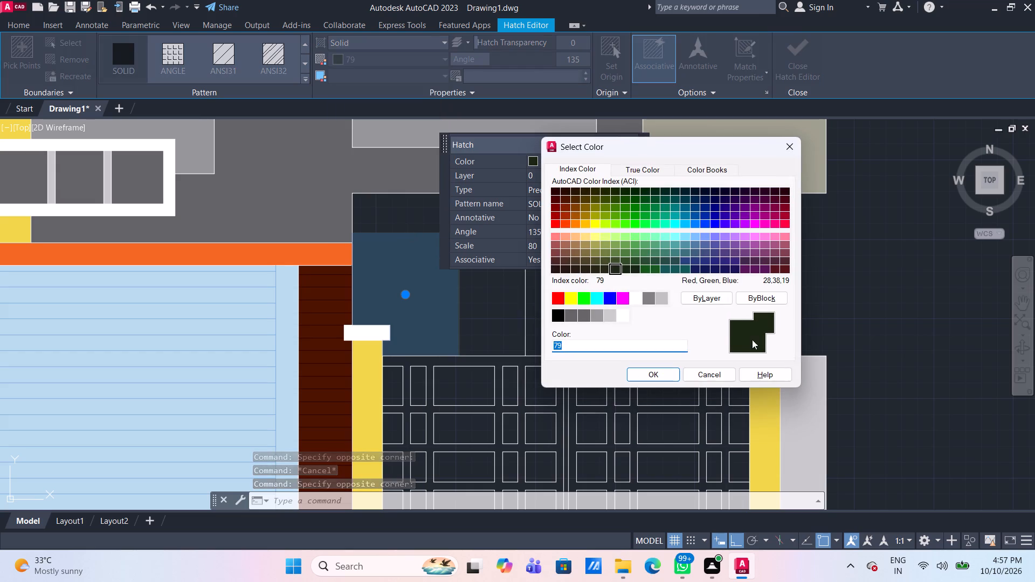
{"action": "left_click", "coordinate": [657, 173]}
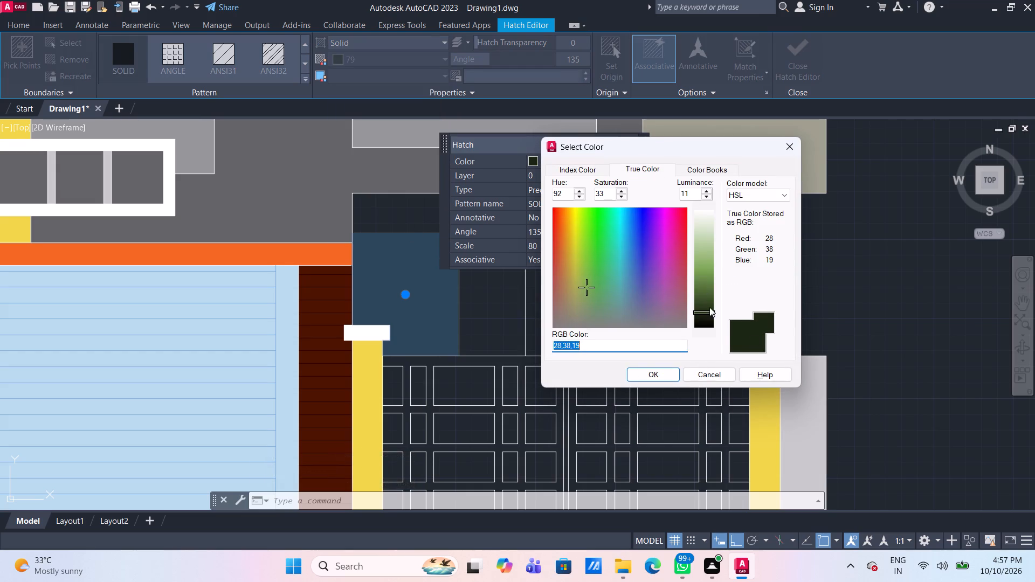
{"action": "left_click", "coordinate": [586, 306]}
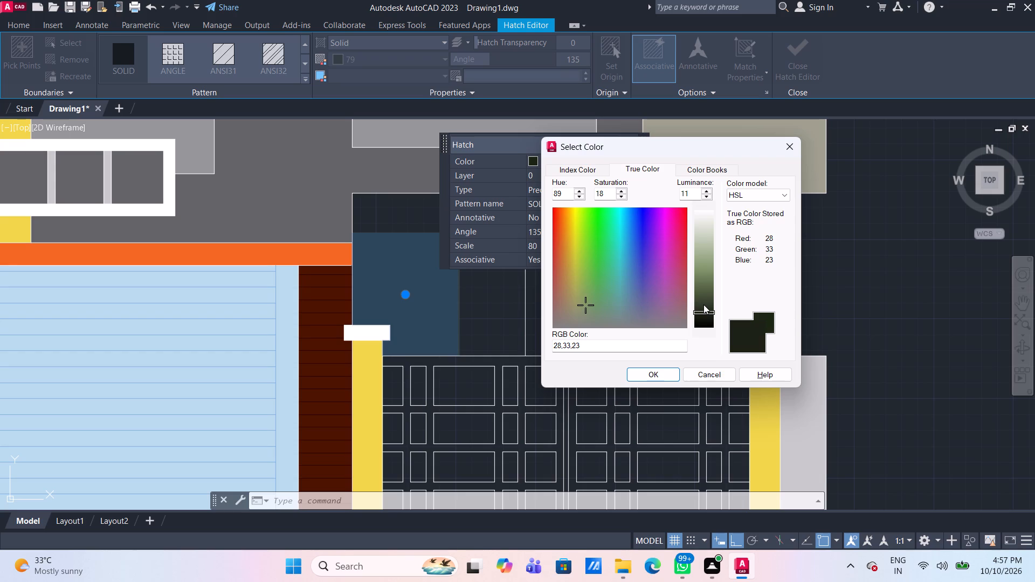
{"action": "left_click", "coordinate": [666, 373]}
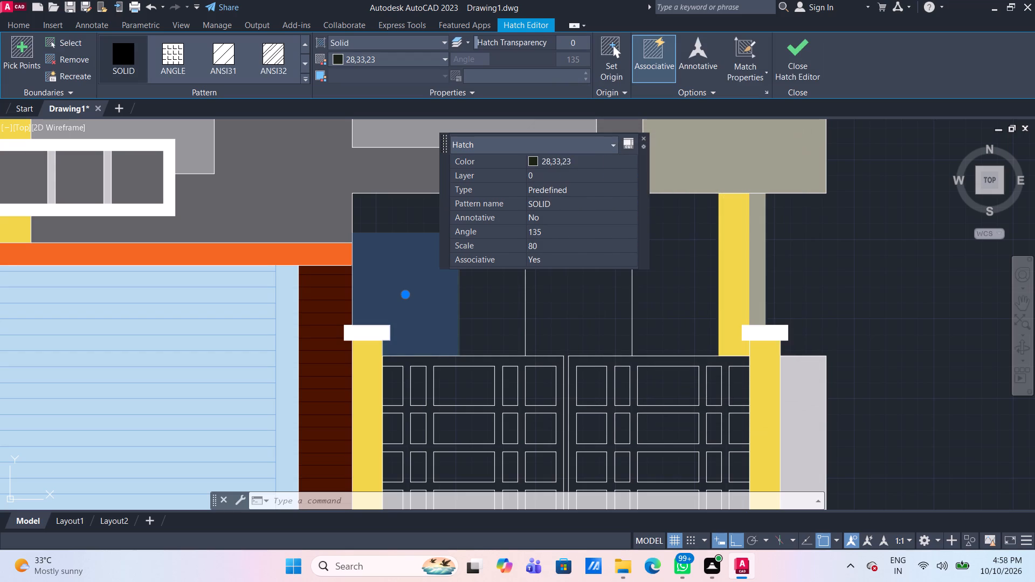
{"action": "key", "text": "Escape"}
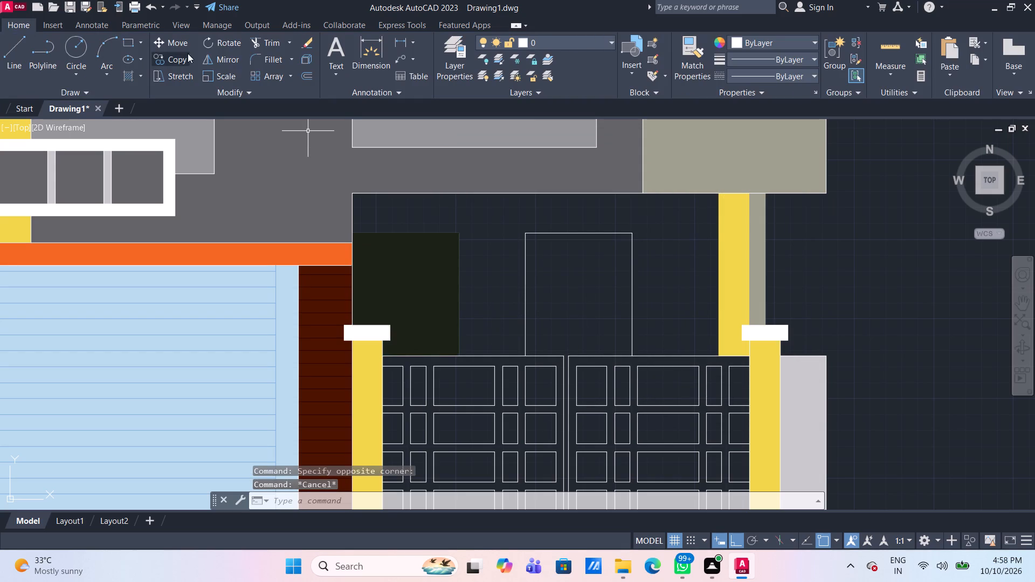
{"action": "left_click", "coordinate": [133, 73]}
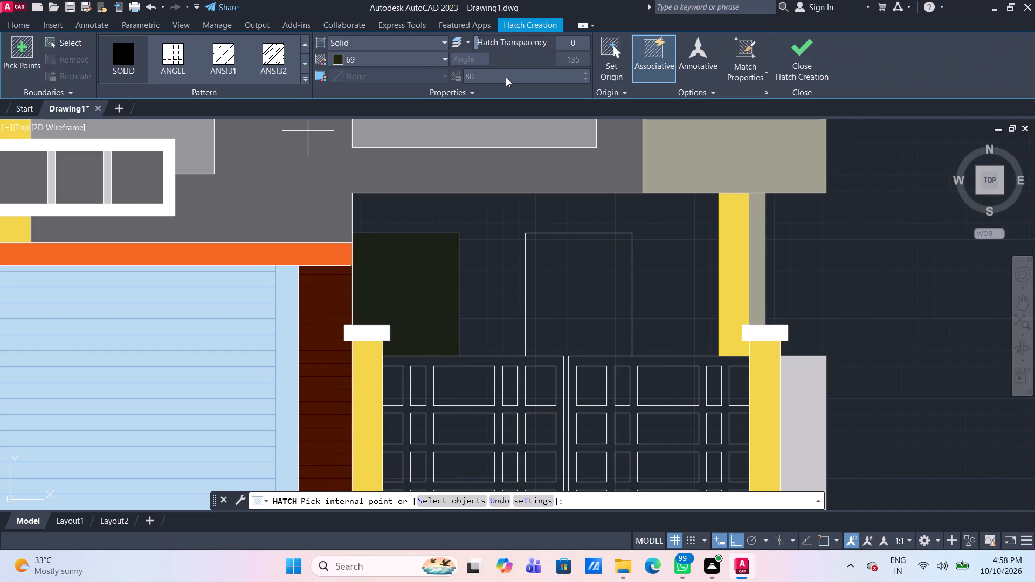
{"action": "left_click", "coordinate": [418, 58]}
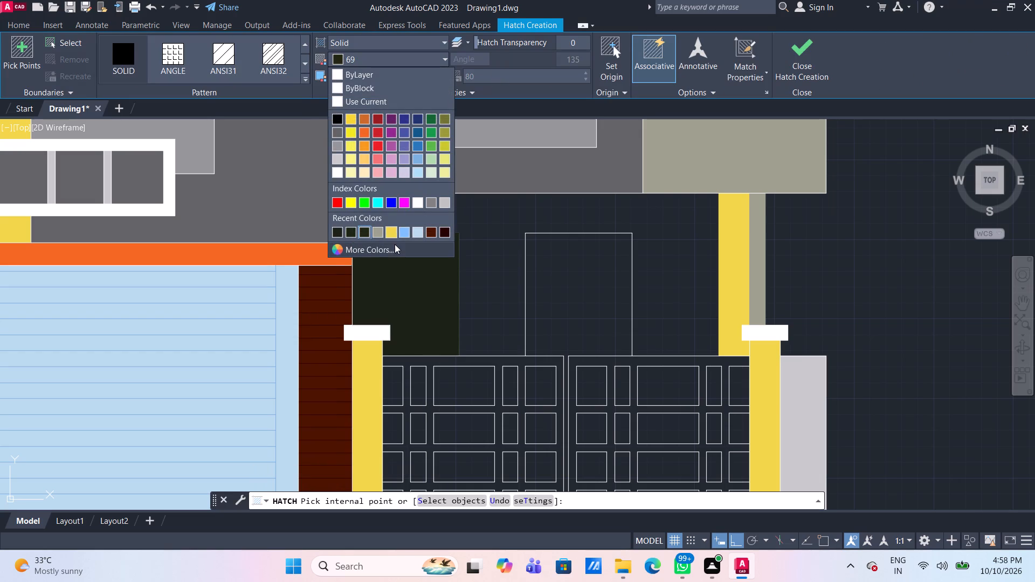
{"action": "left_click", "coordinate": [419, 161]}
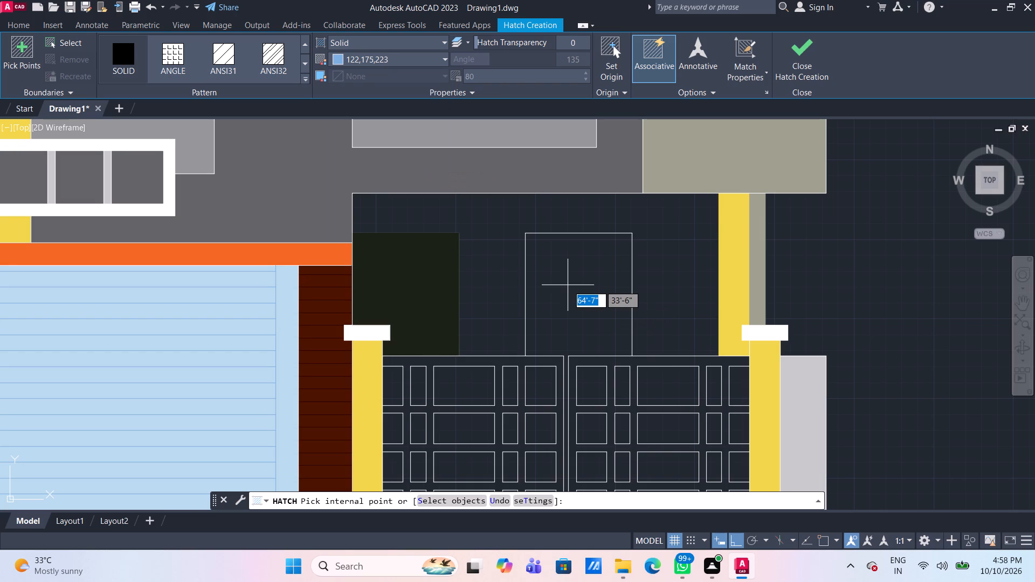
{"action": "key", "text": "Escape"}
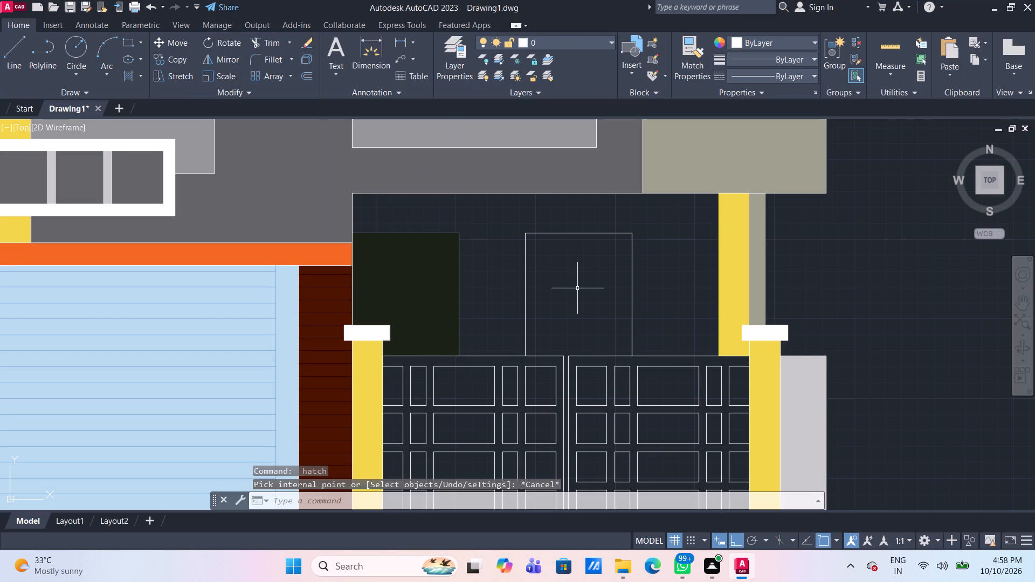
Draw a vertical line through the middle of the door outline, from its top edge down to the gate's top.
{"action": "type", "text": "l"}
{"action": "key", "text": "space"}
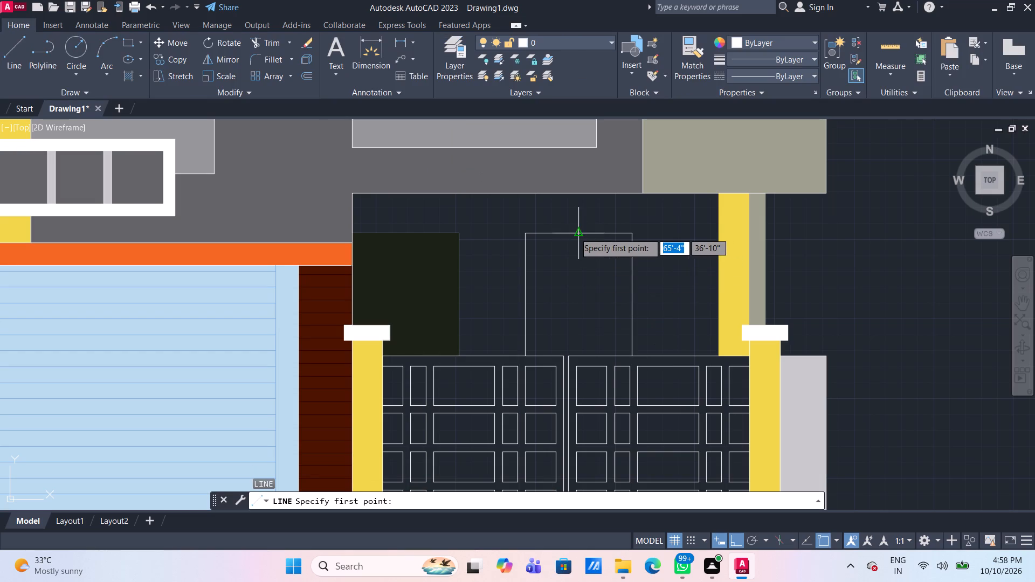
{"action": "left_click", "coordinate": [575, 233]}
{"action": "left_click", "coordinate": [577, 356]}
{"action": "key", "text": "space"}
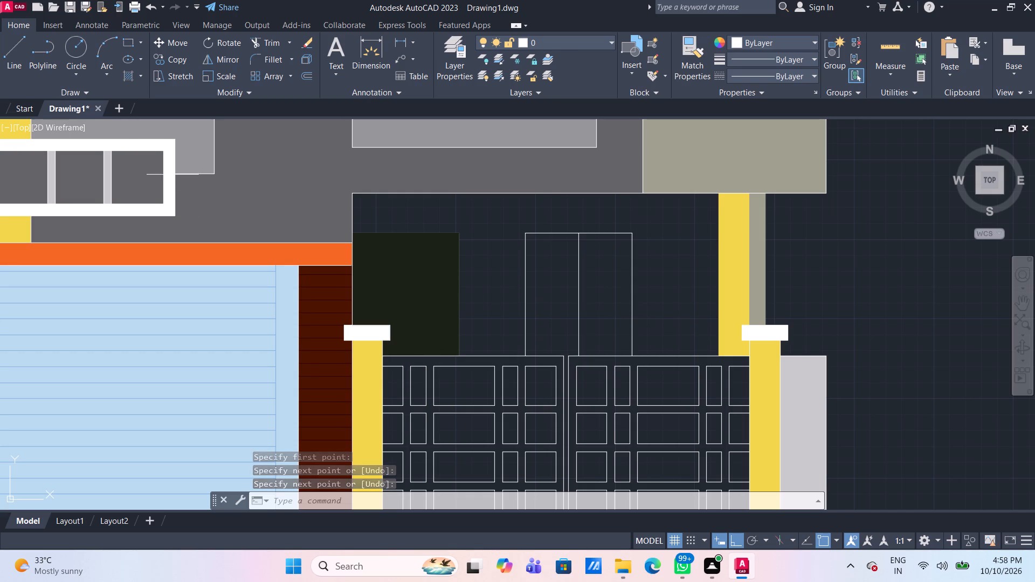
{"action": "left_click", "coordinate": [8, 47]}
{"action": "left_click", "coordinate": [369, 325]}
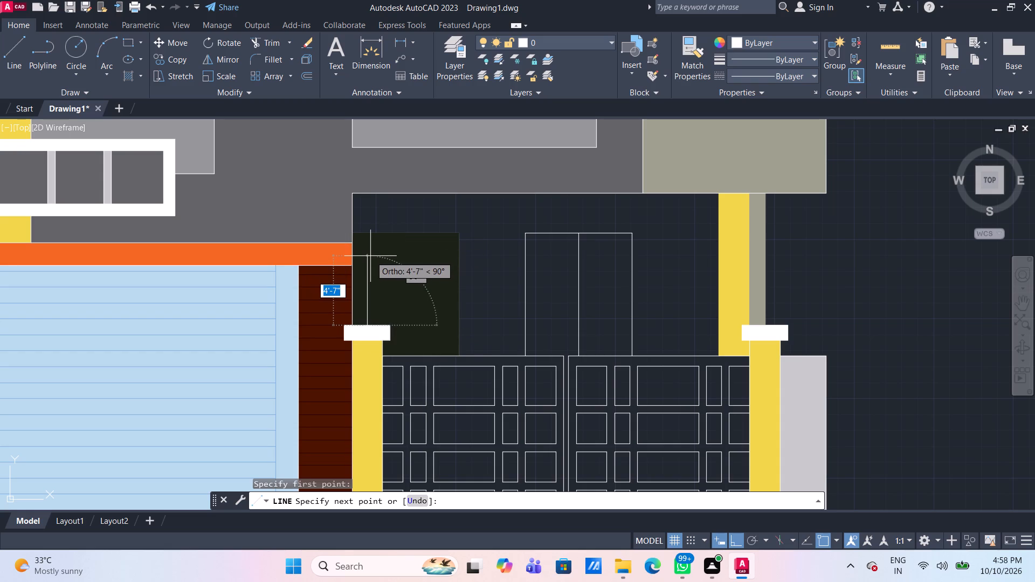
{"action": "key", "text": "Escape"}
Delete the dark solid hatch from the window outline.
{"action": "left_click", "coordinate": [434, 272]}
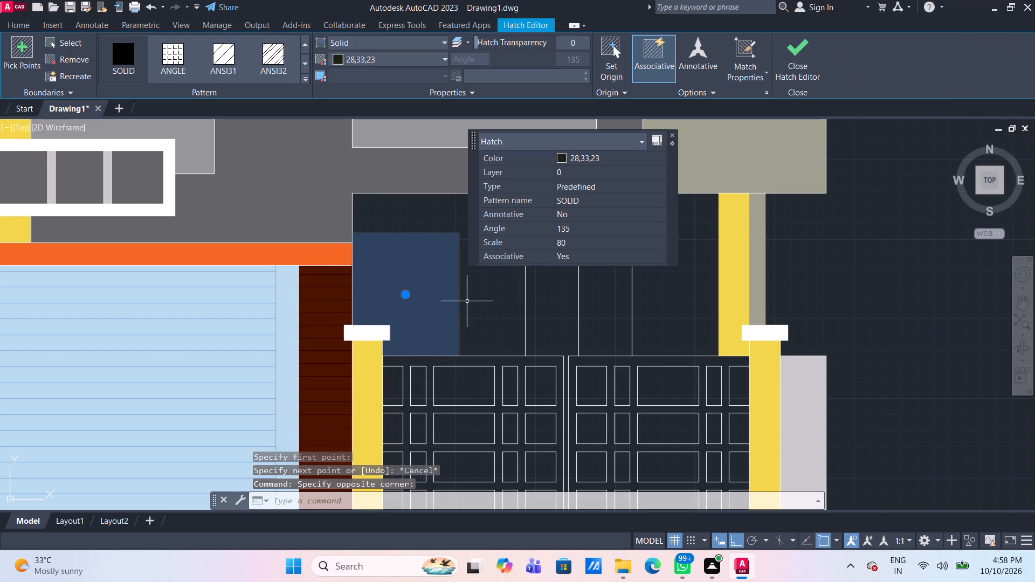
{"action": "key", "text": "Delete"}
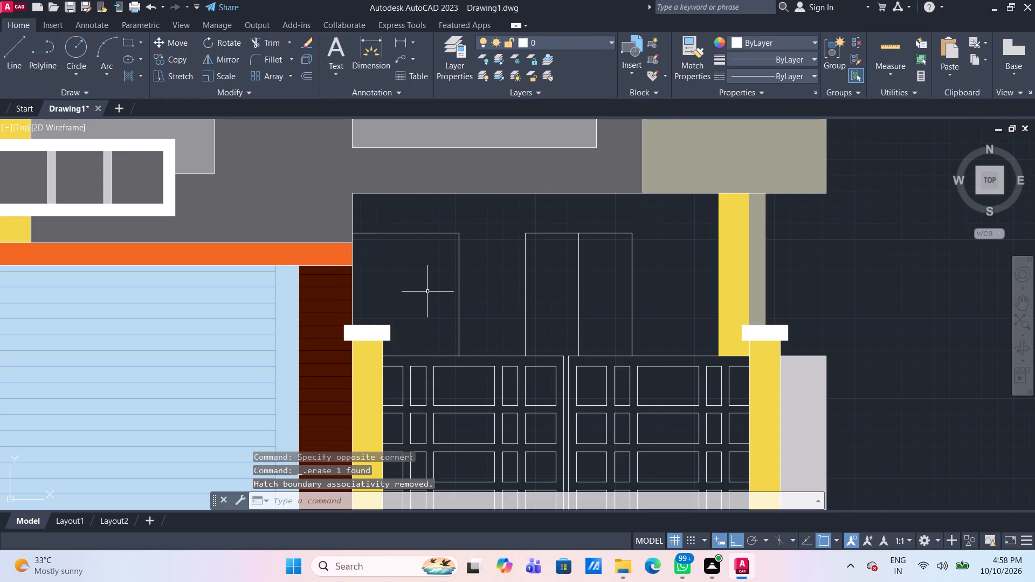
Offset the window outline's vertical edge inward successively by 1', 1', 3' and 1', each time from the newest line.
{"action": "type", "text": "o"}
{"action": "key", "text": "space"}
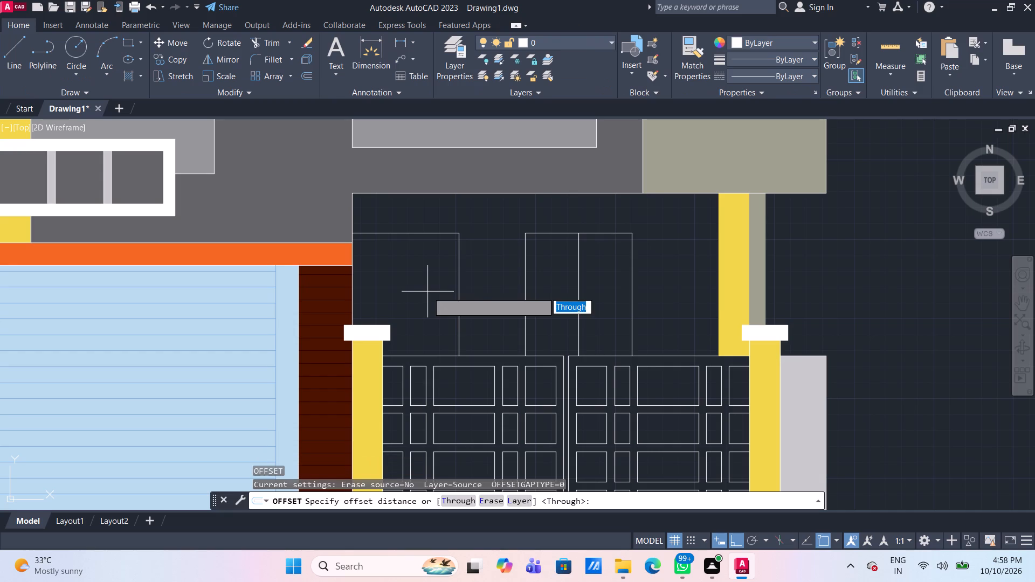
{"action": "key", "text": "space"}
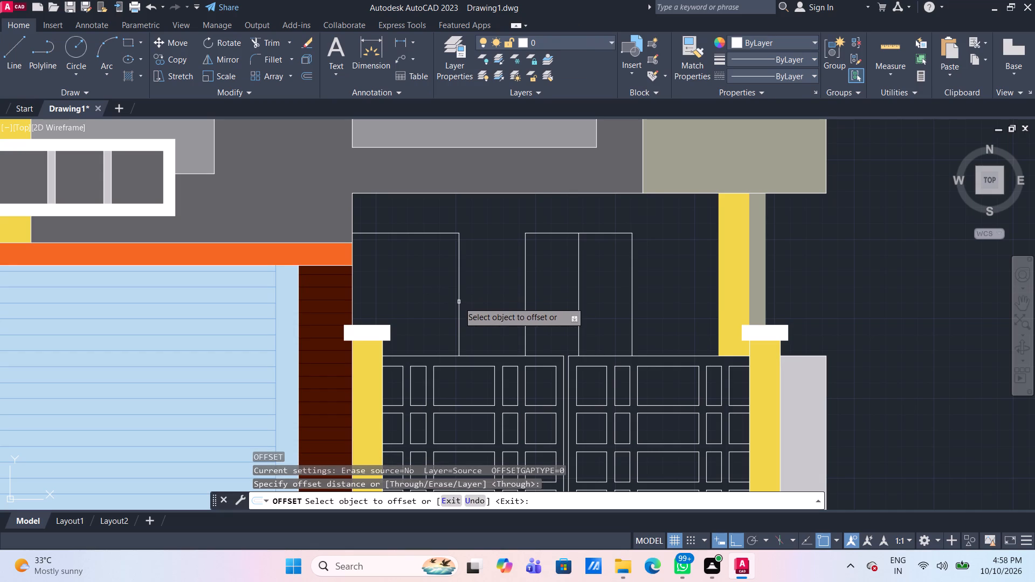
{"action": "left_click", "coordinate": [459, 302]}
{"action": "type", "text": "1'"}
{"action": "key", "text": "Return"}
{"action": "left_click", "coordinate": [444, 302]}
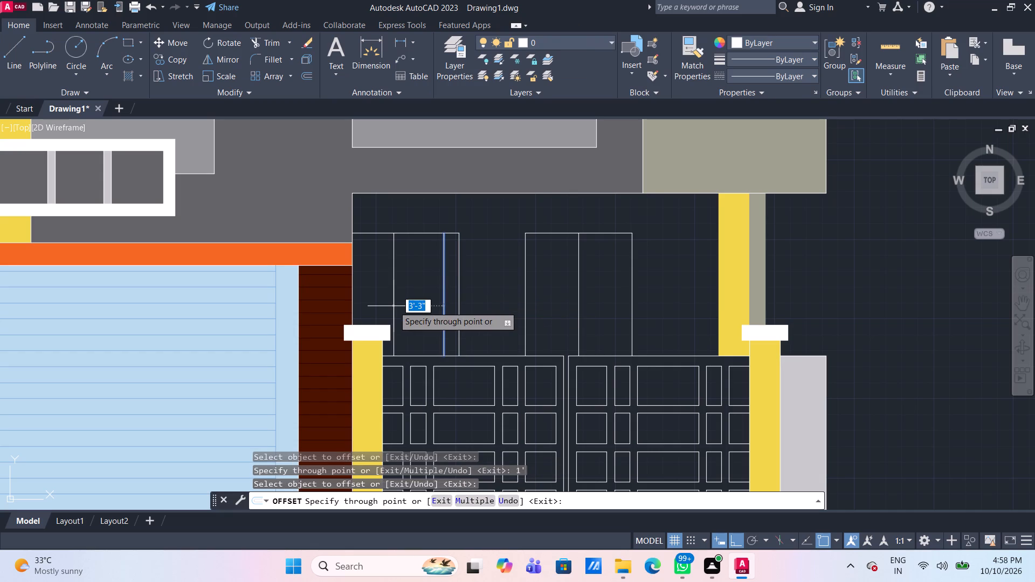
{"action": "type", "text": "1'"}
{"action": "key", "text": "Return"}
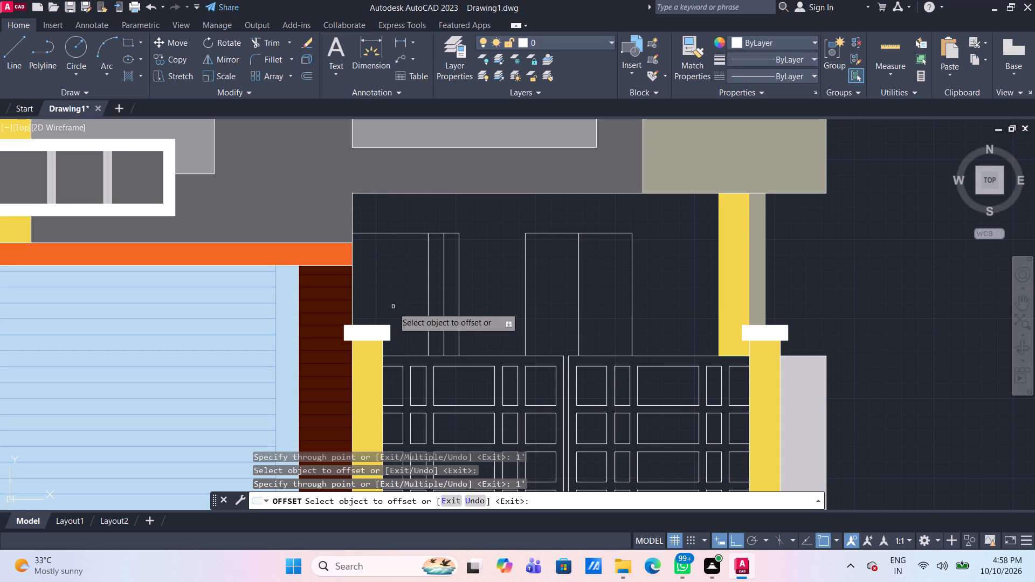
{"action": "left_click", "coordinate": [427, 302]}
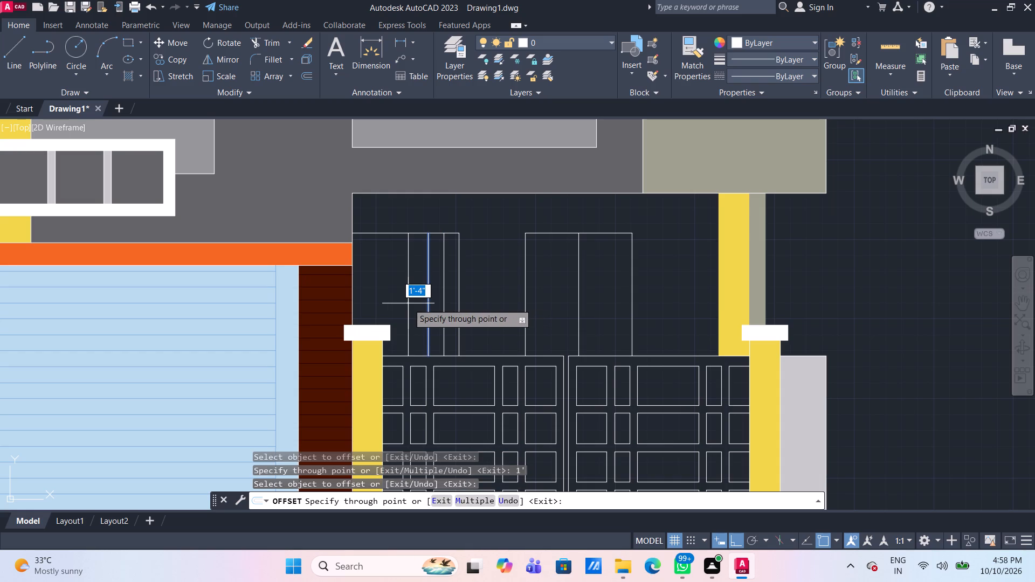
{"action": "type", "text": "3'"}
{"action": "key", "text": "Return"}
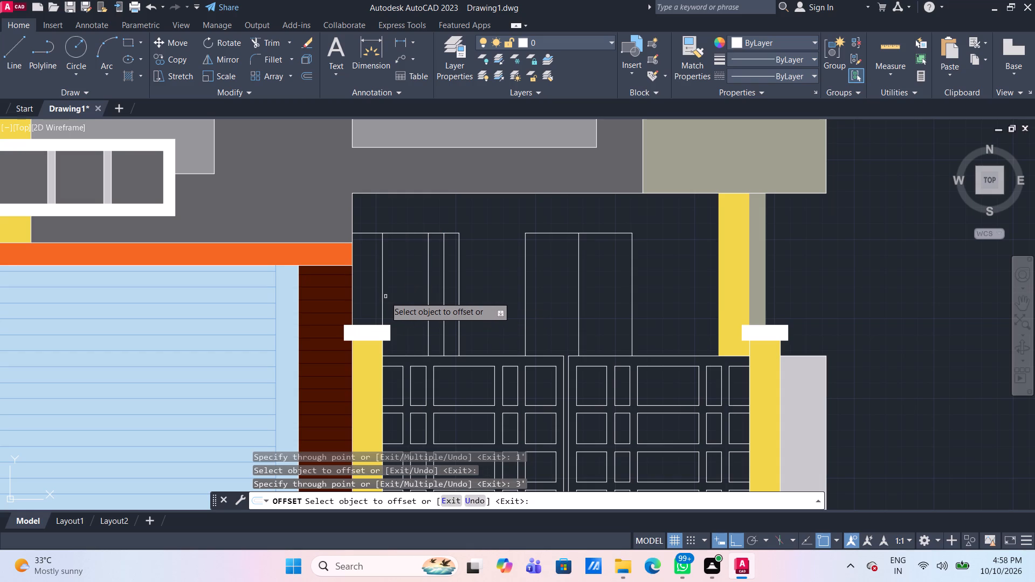
{"action": "left_click_drag", "start_coordinate": [382, 296], "coordinate": [376, 296]}
{"action": "type", "text": "1'"}
{"action": "key", "text": "Return"}
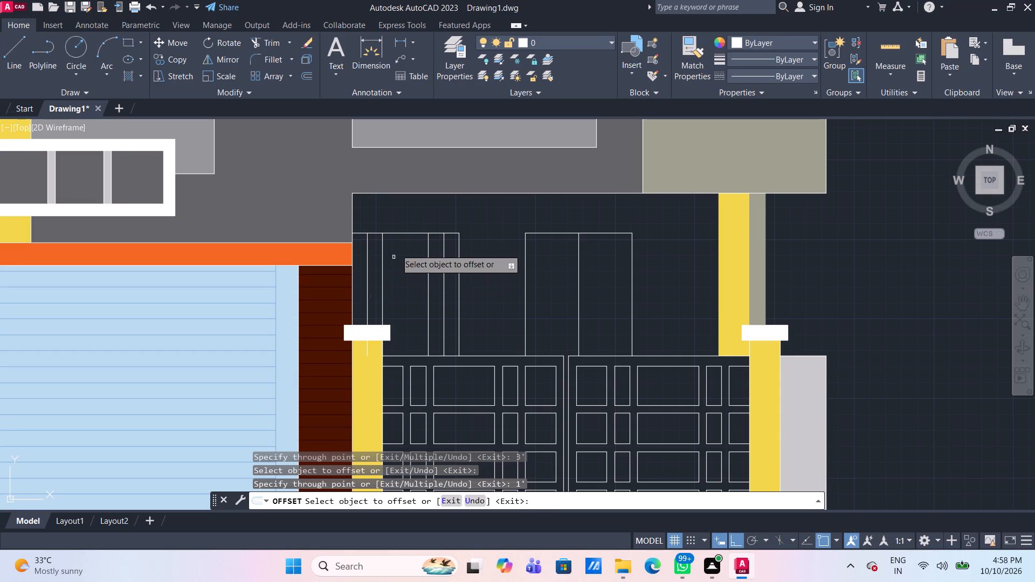
Offset the window outline's top edge downward successively by 1', 1' and 3', each time from the newest line.
{"action": "left_click", "coordinate": [403, 234]}
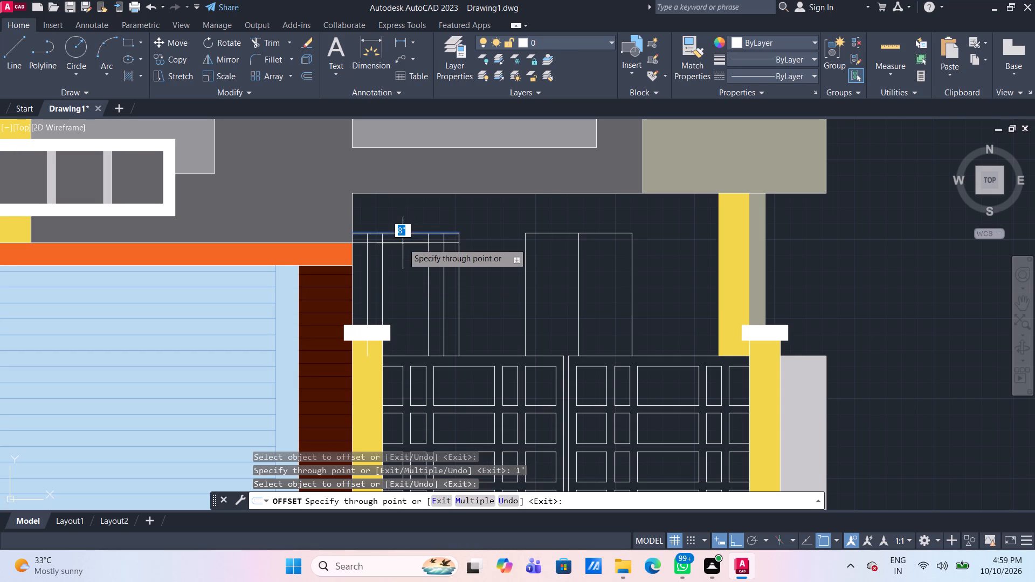
{"action": "type", "text": "1'"}
{"action": "key", "text": "Return"}
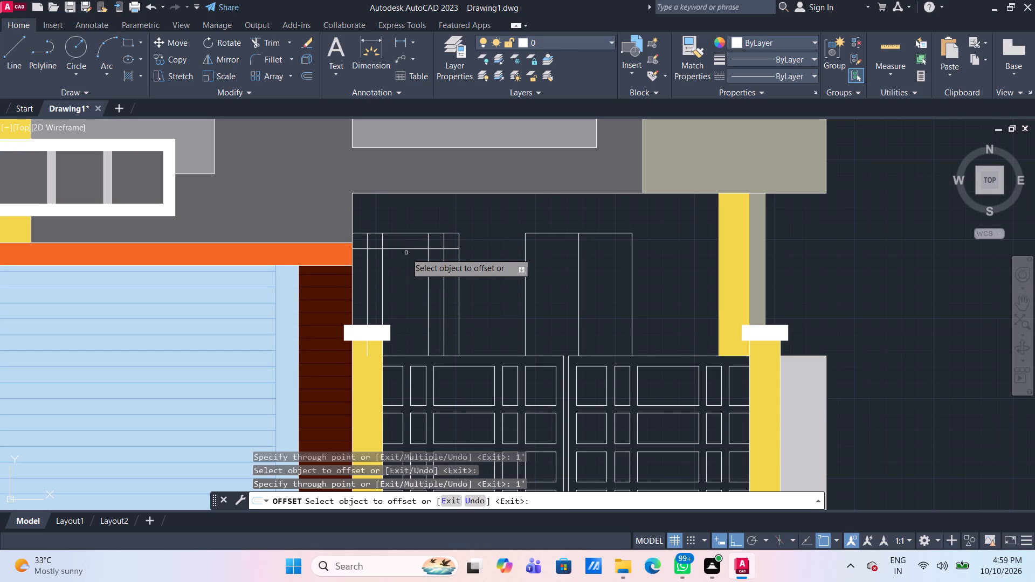
{"action": "left_click", "coordinate": [409, 248]}
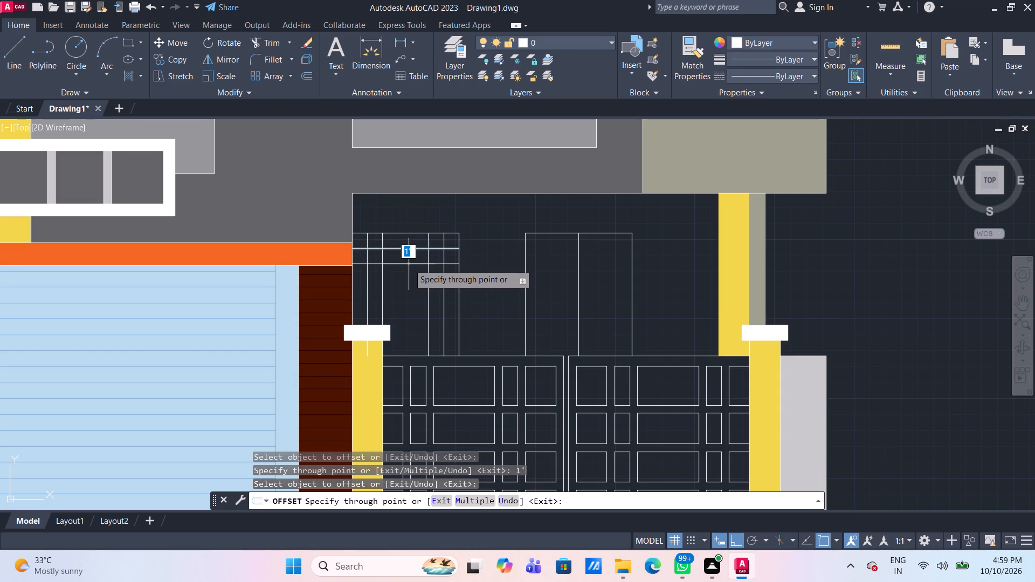
{"action": "type", "text": "1'"}
{"action": "key", "text": "Return"}
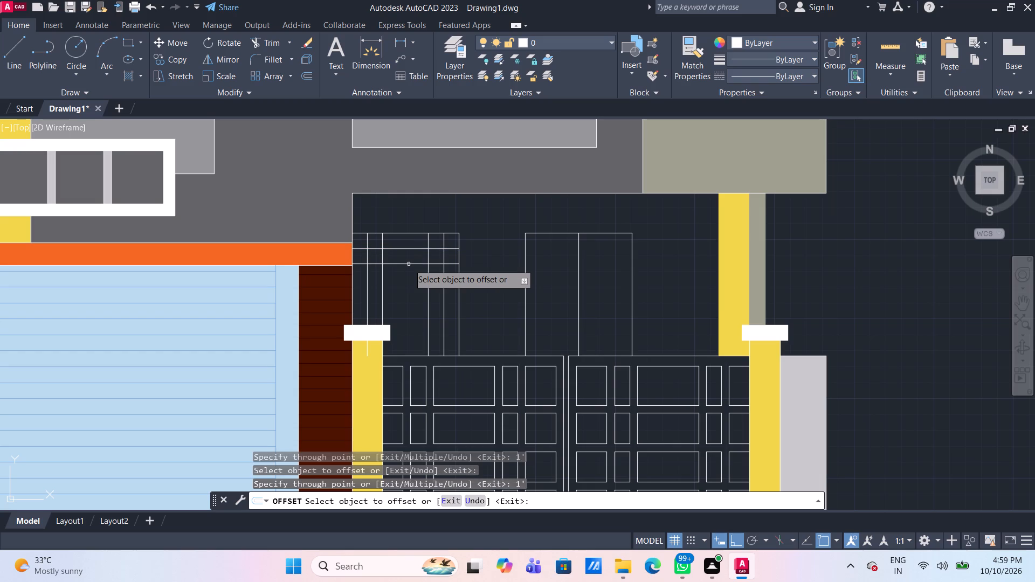
{"action": "left_click", "coordinate": [409, 264]}
{"action": "type", "text": "3'"}
{"action": "key", "text": "Return"}
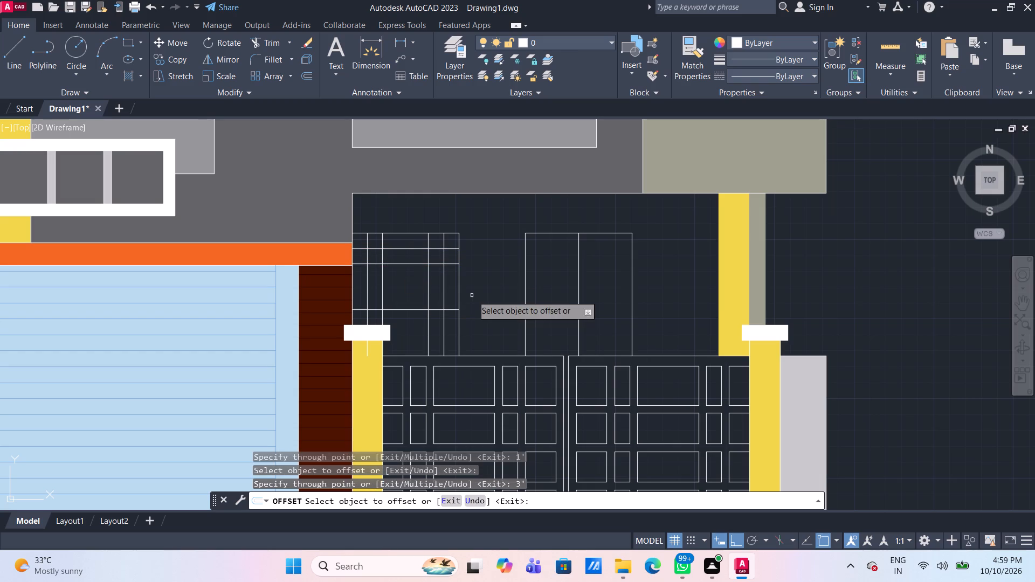
{"action": "key", "text": "space"}
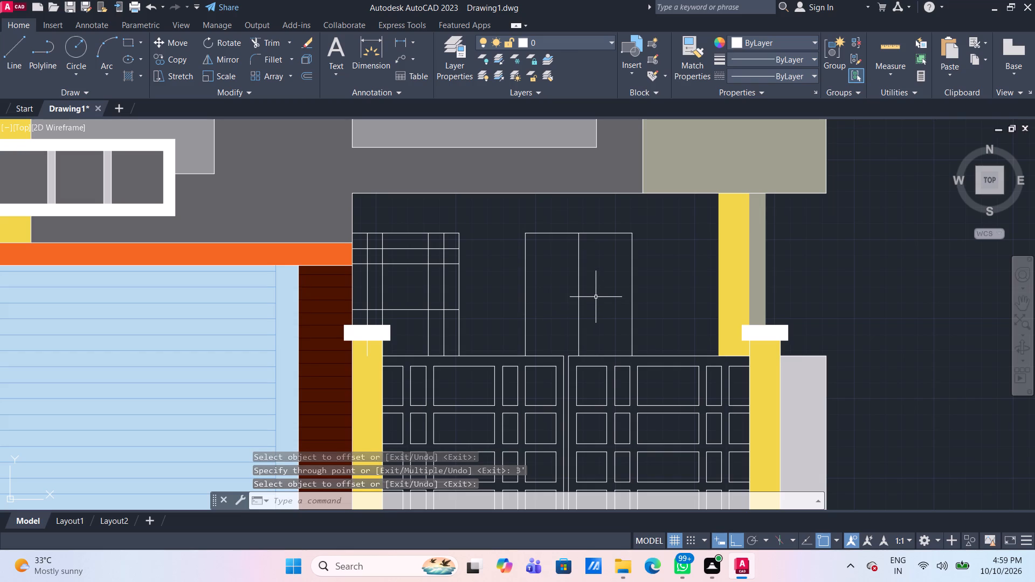
Offset both side edges and the top edge of the door outline 6" inward to form its frame.
{"action": "key", "text": "o"}
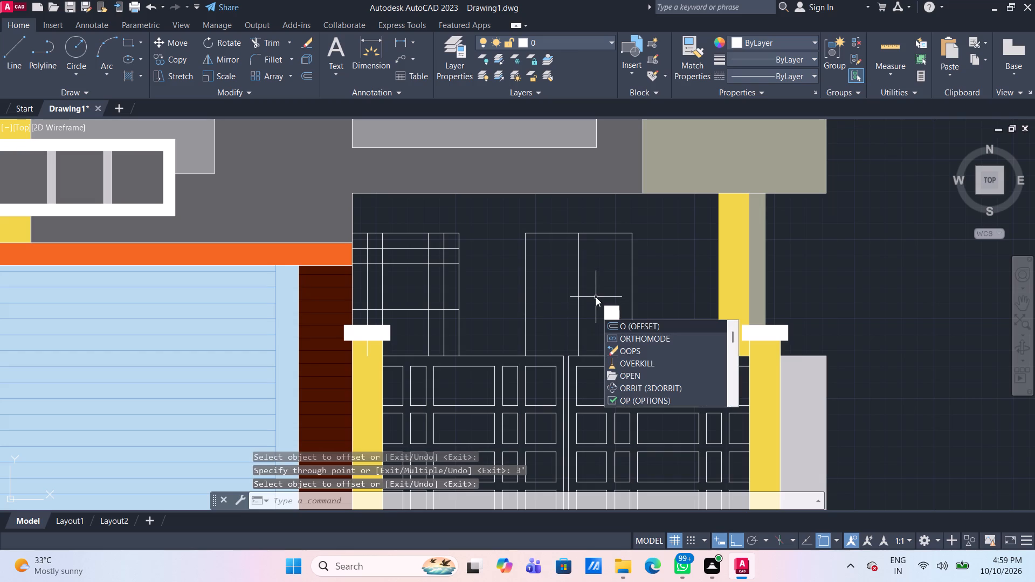
{"action": "key", "text": "Return"}
{"action": "key", "text": "Return"}
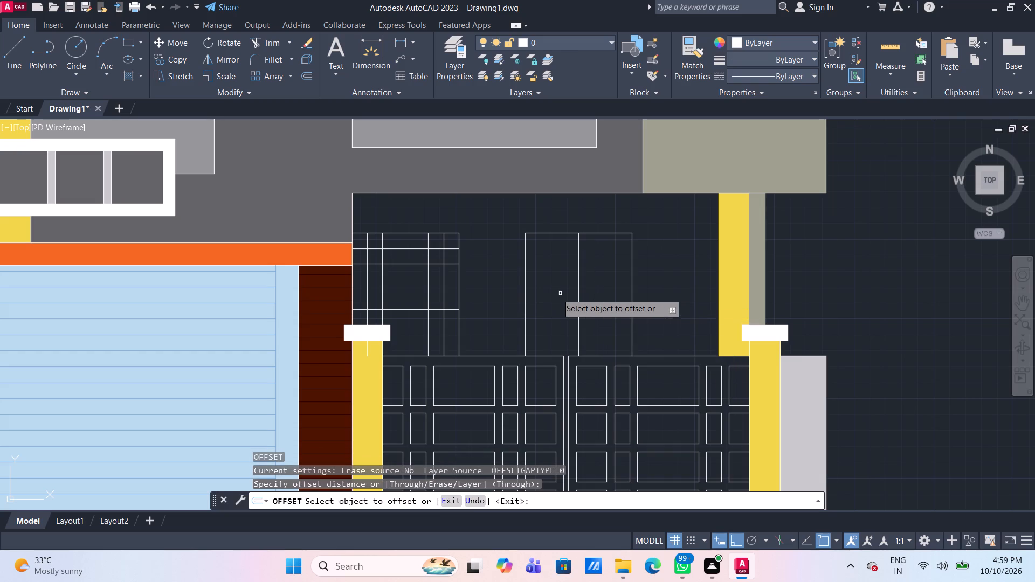
{"action": "left_click", "coordinate": [525, 296]}
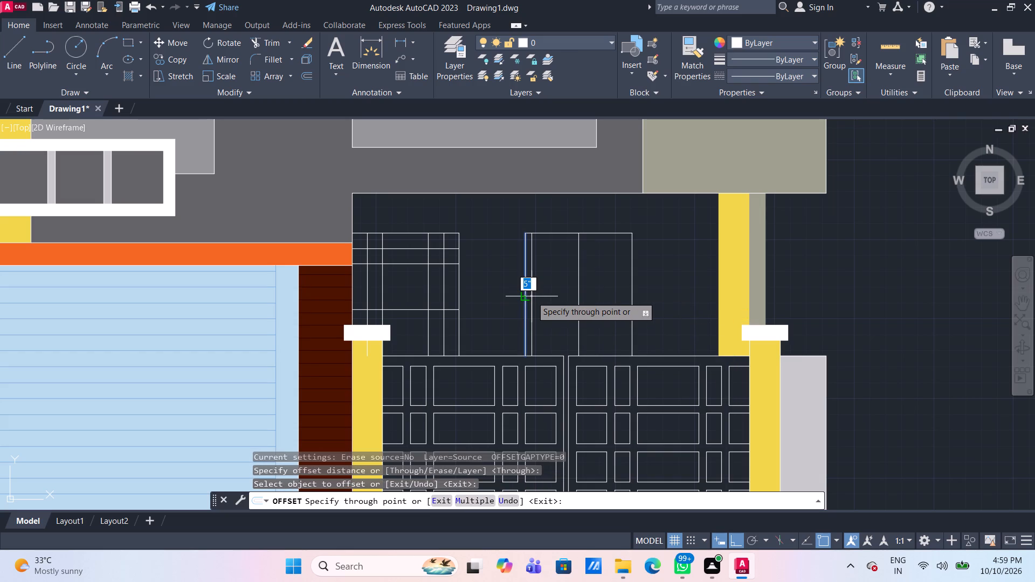
{"action": "type", "text": "6\""}
{"action": "key", "text": "Return"}
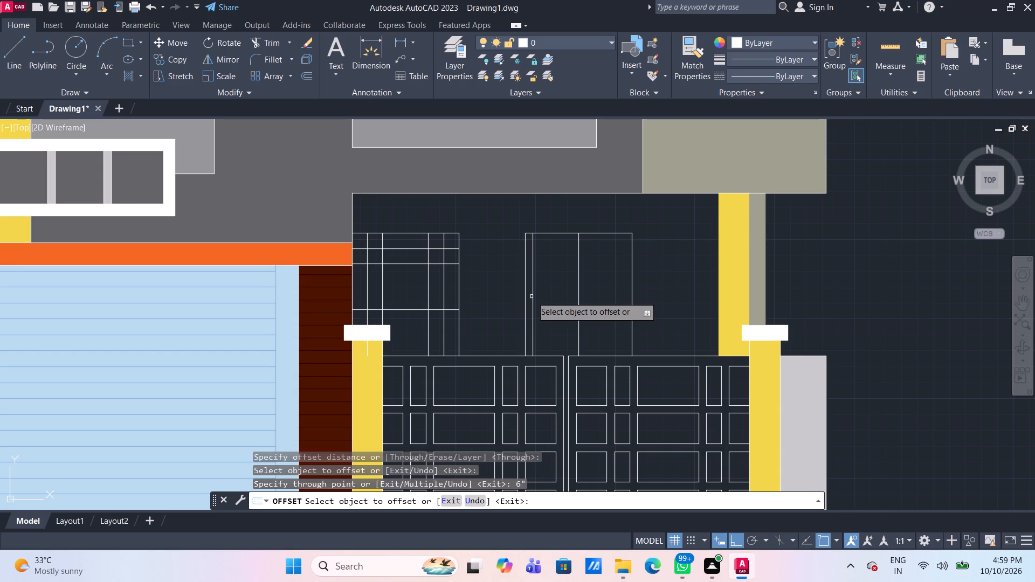
{"action": "left_click", "coordinate": [550, 235]}
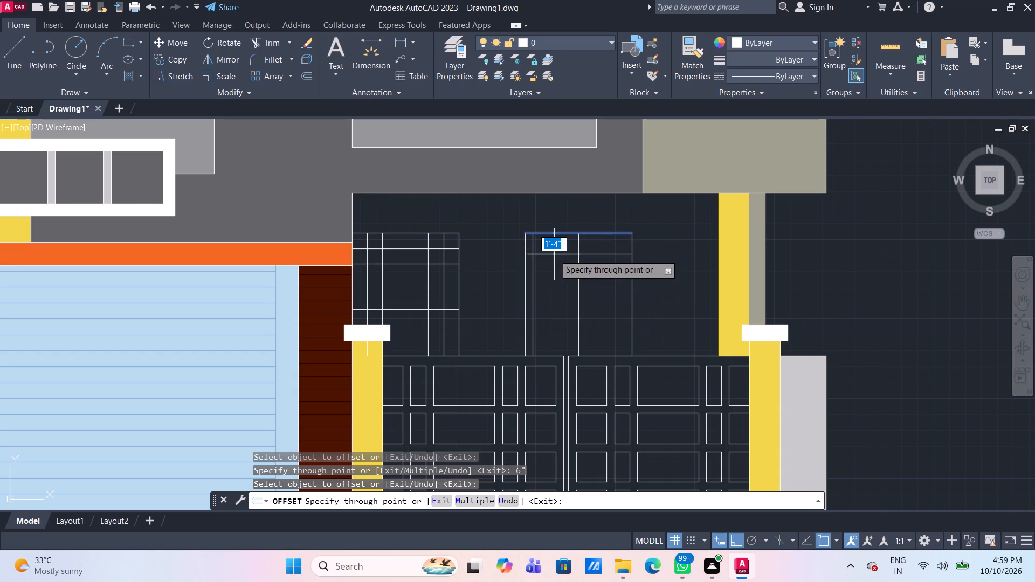
{"action": "type", "text": "6\""}
{"action": "key", "text": "Return"}
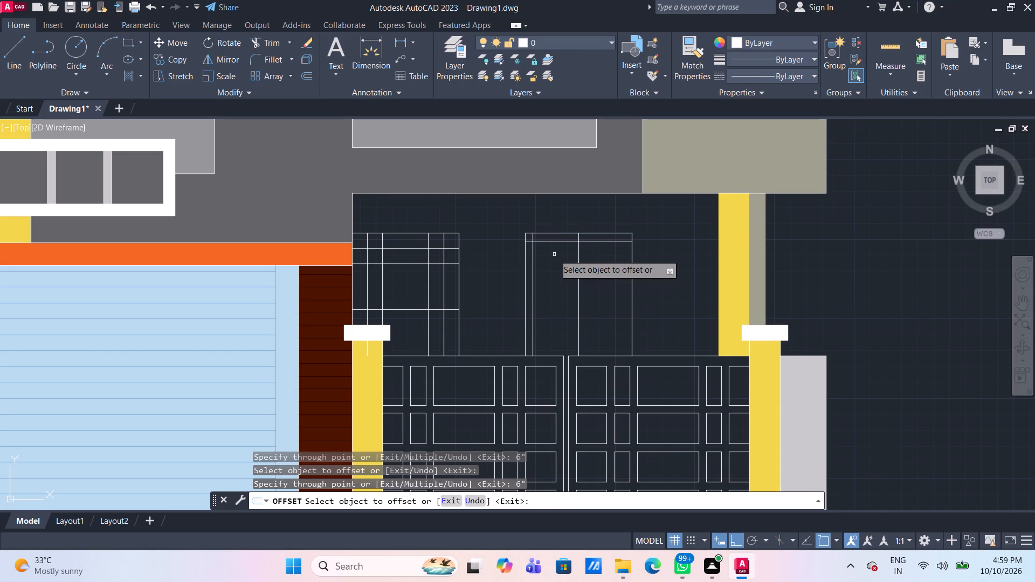
{"action": "left_click", "coordinate": [632, 294]}
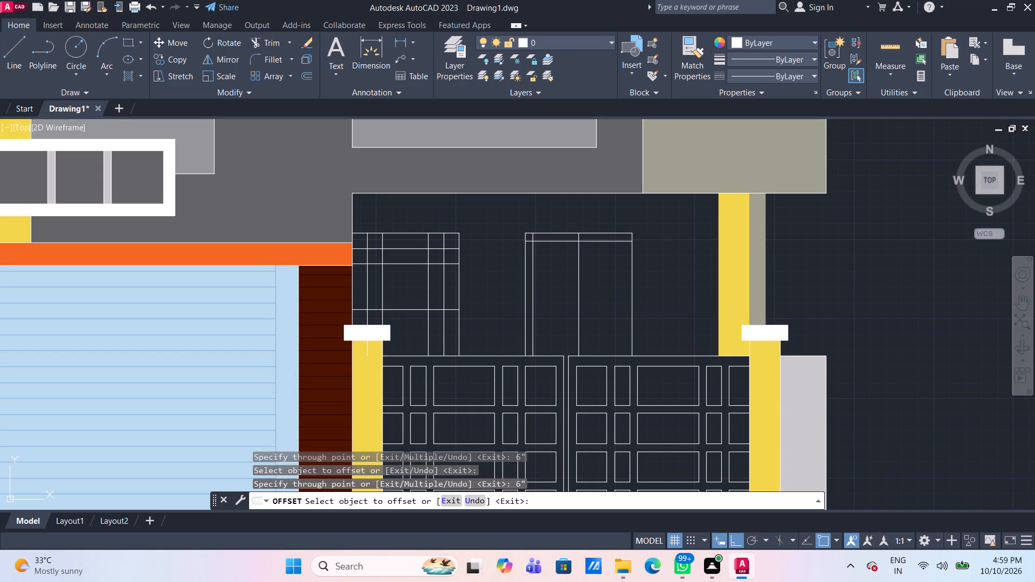
{"action": "type", "text": "6\""}
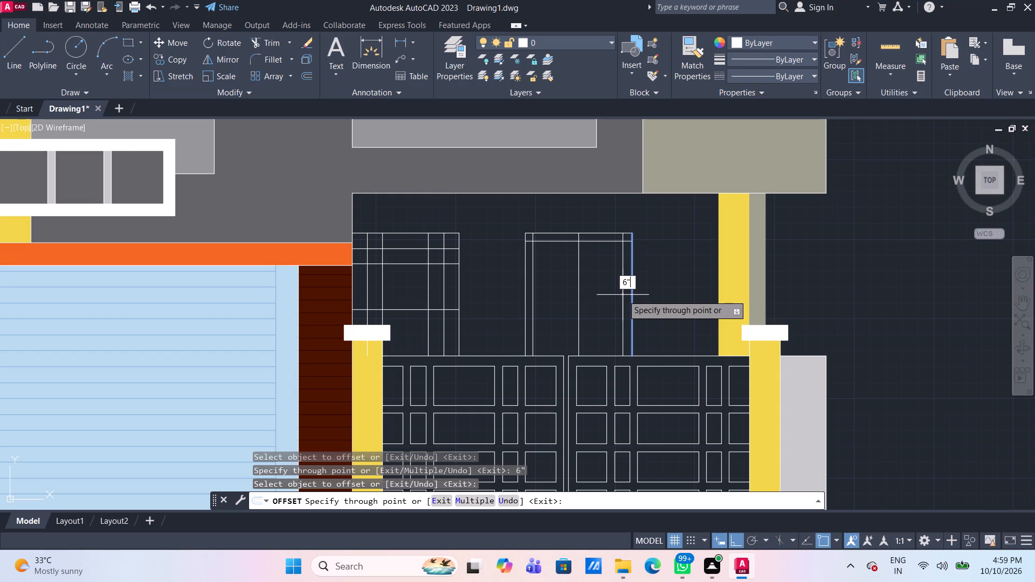
{"action": "key", "text": "Return"}
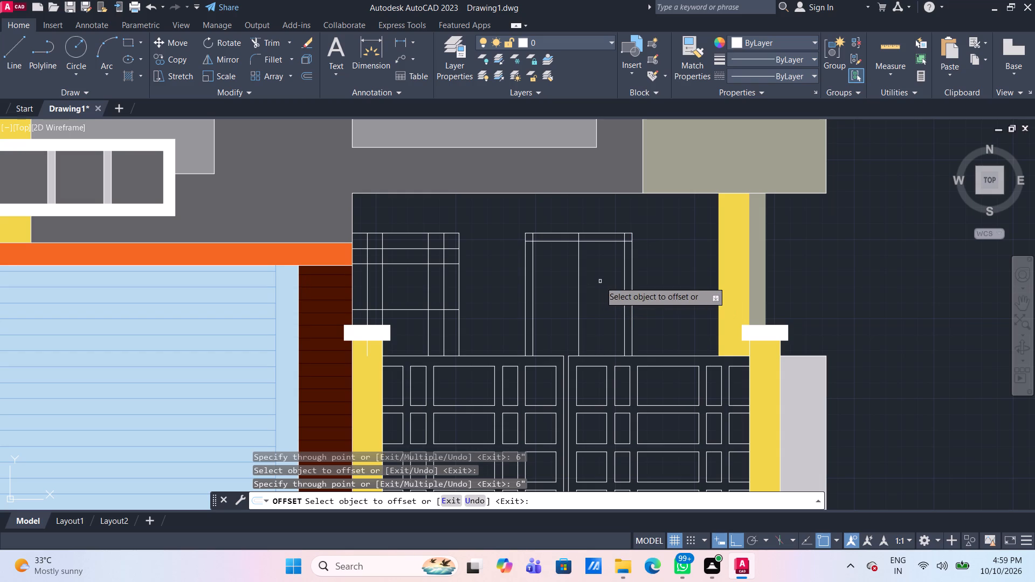
{"action": "key", "text": "Escape"}
Trim the horizontal offset lines out of the window's two outer 1' side bands.
{"action": "type", "text": "tr"}
{"action": "key", "text": "space"}
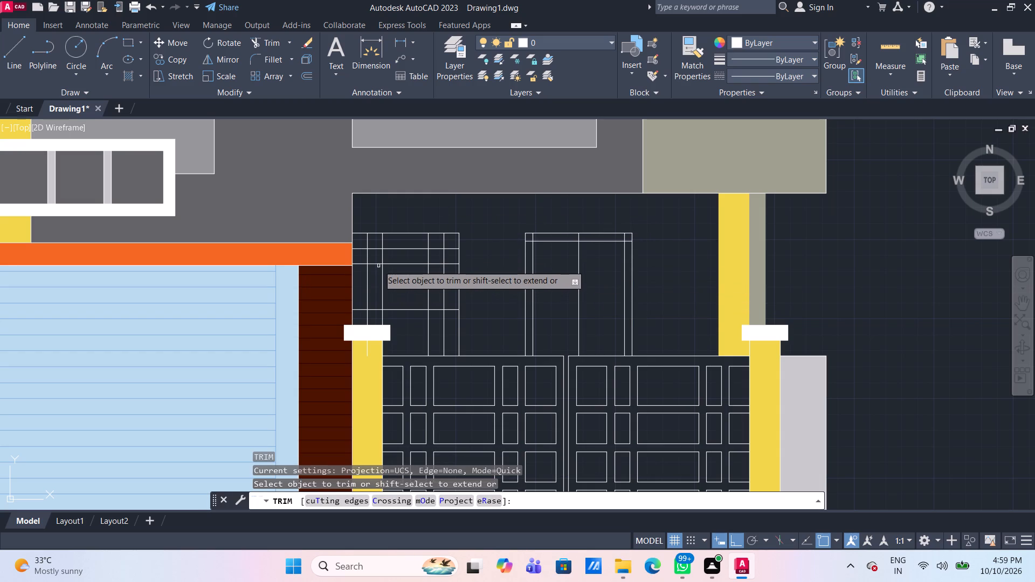
{"action": "left_click", "coordinate": [359, 241]}
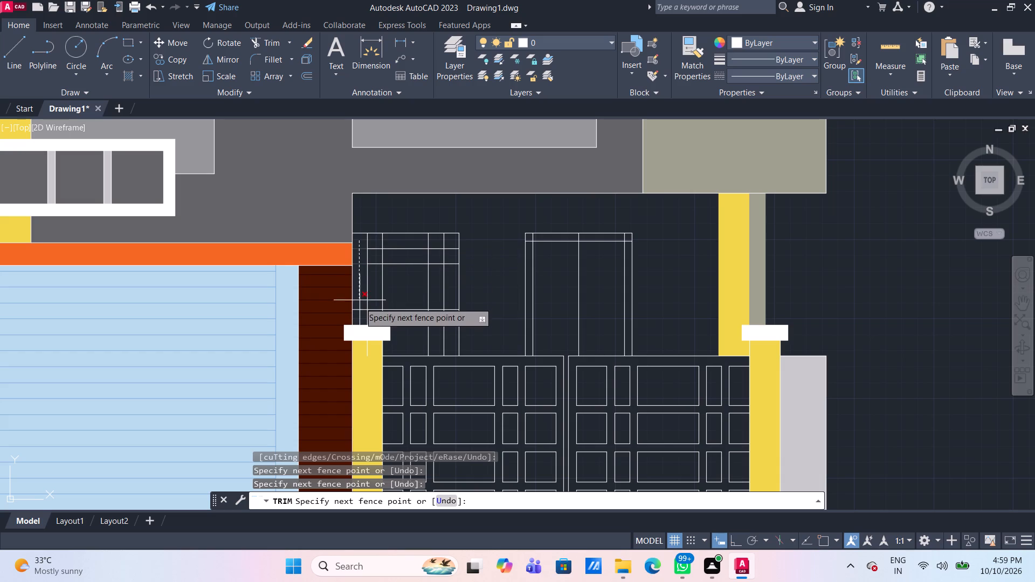
{"action": "left_click", "coordinate": [357, 321]}
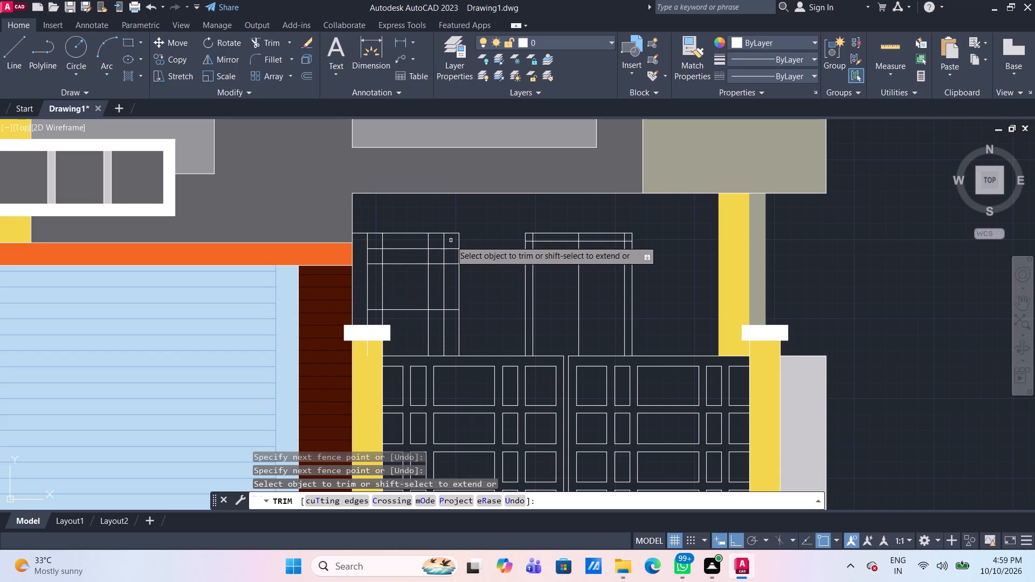
{"action": "left_click", "coordinate": [451, 240]}
{"action": "left_click", "coordinate": [452, 332]}
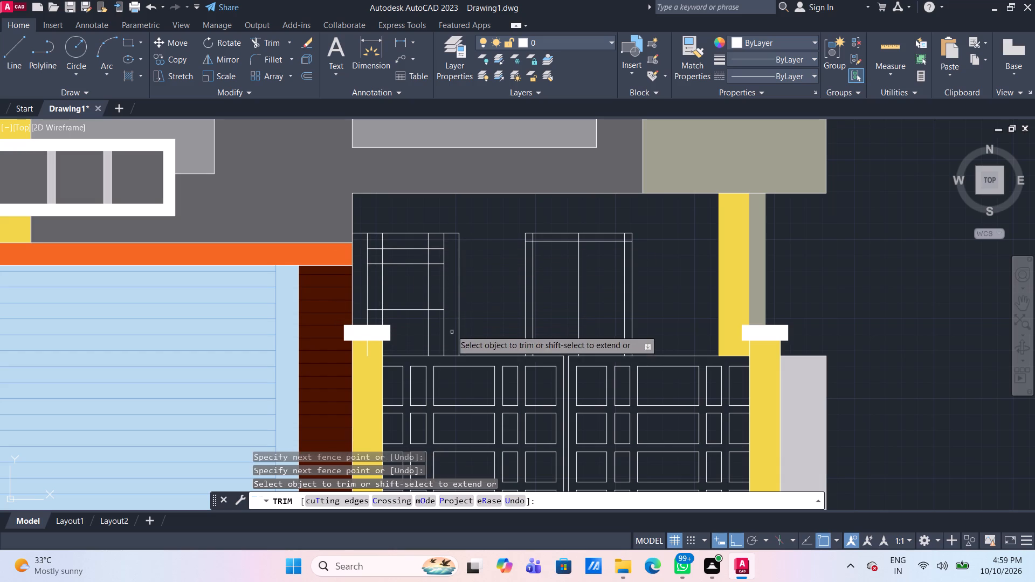
Trim the lines crossing the window's second 1' band at the top and both sides, leaving a nested inner frame.
{"action": "left_click", "coordinate": [378, 244]}
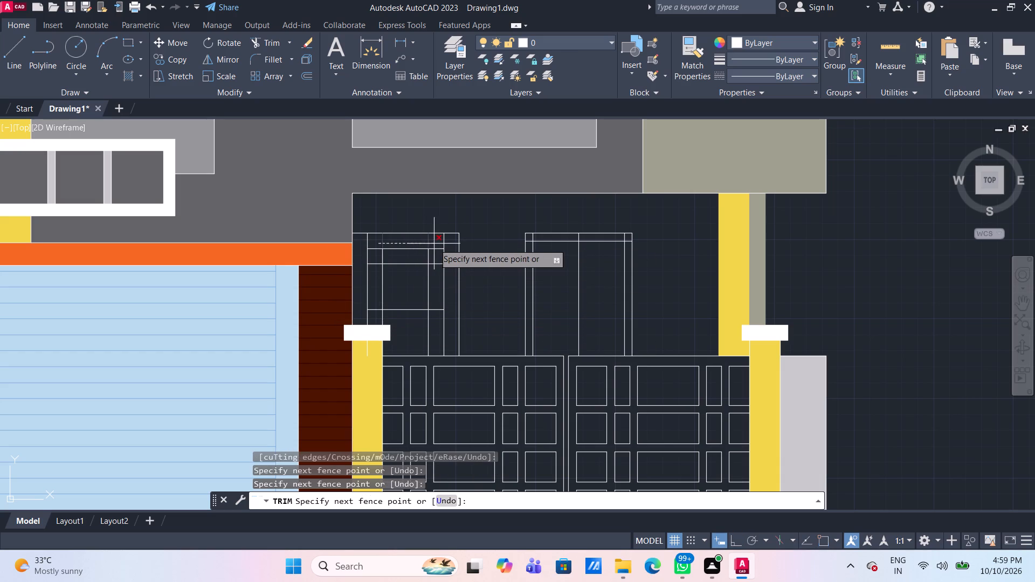
{"action": "left_click", "coordinate": [434, 244]}
{"action": "left_click", "coordinate": [434, 244]}
{"action": "left_click", "coordinate": [437, 242]}
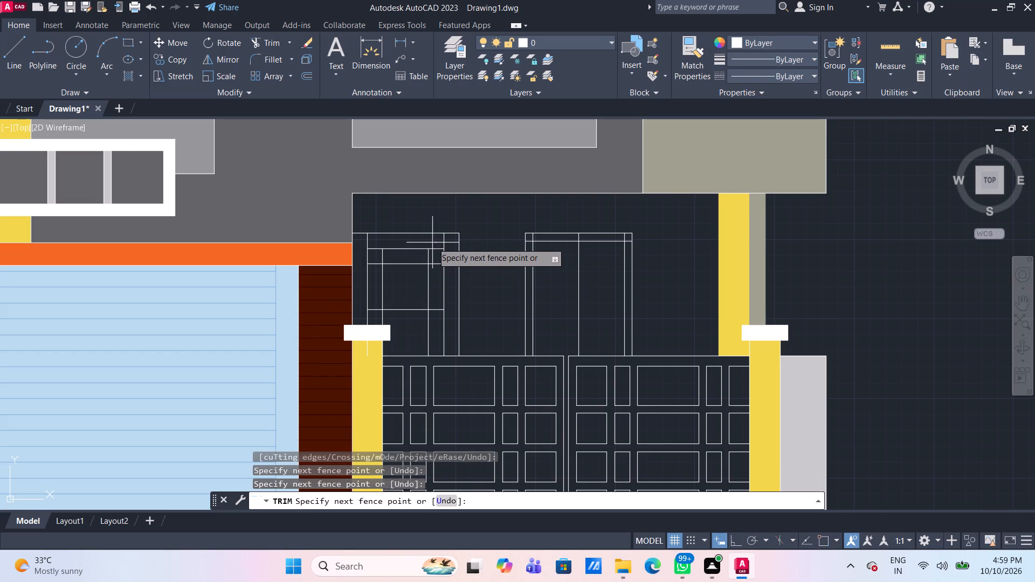
{"action": "left_click", "coordinate": [432, 242]}
{"action": "left_click", "coordinate": [436, 260]}
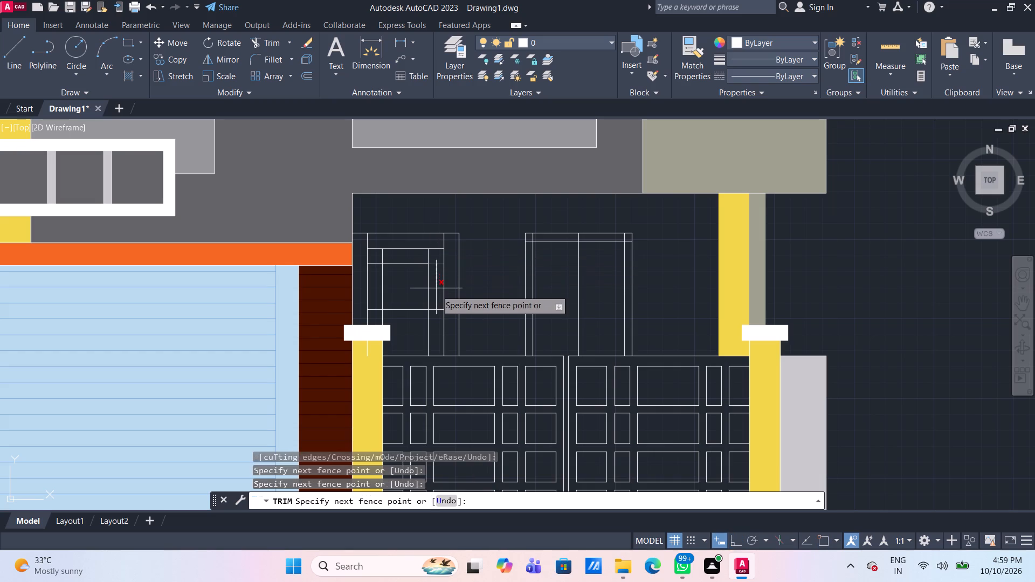
{"action": "left_click", "coordinate": [437, 297]}
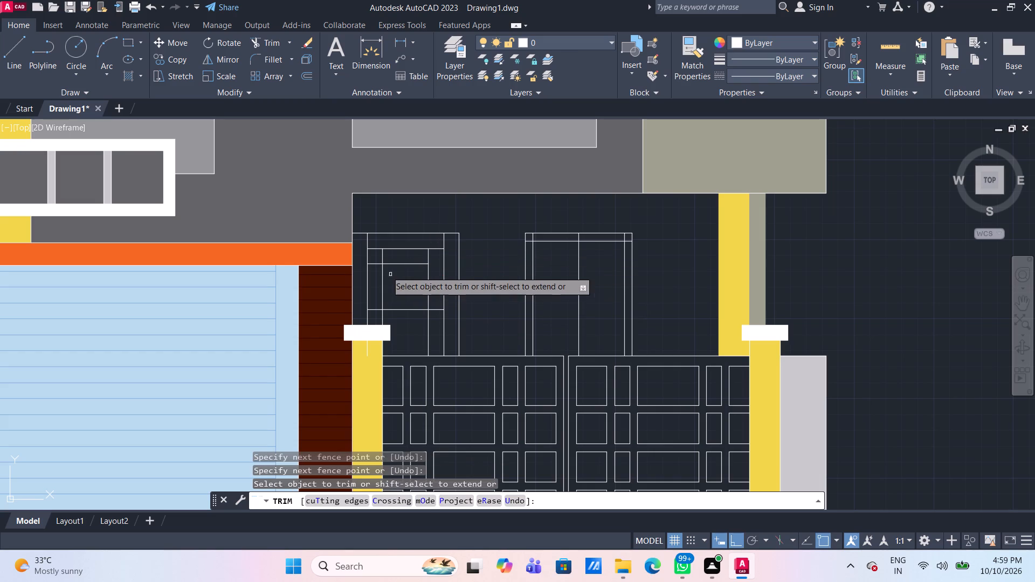
{"action": "left_click", "coordinate": [376, 261]}
{"action": "left_click", "coordinate": [373, 301]}
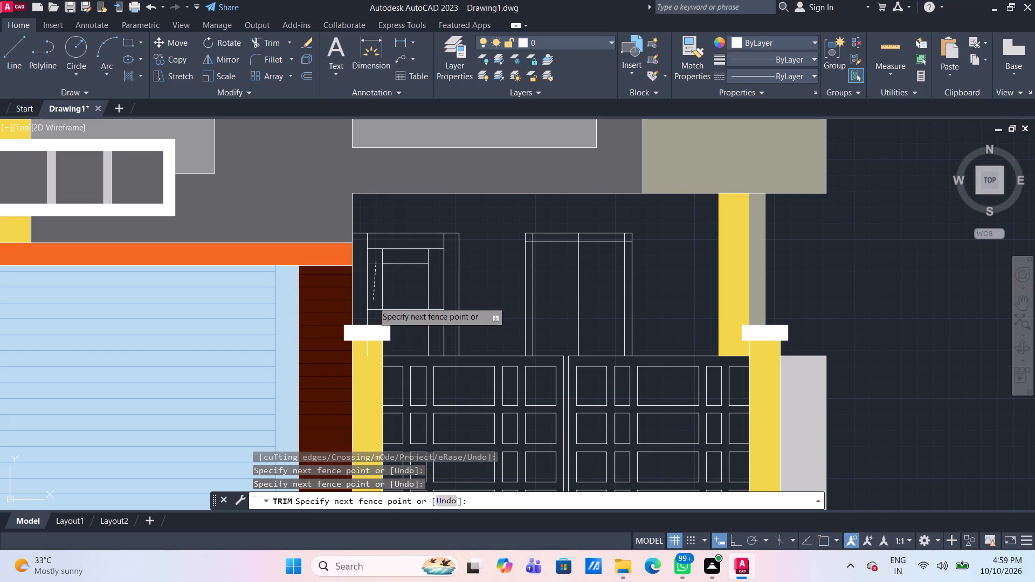
Trim away the remaining segments of the window's lowest horizontal line, in the central pane and both inner side bands.
{"action": "left_click", "coordinate": [408, 308]}
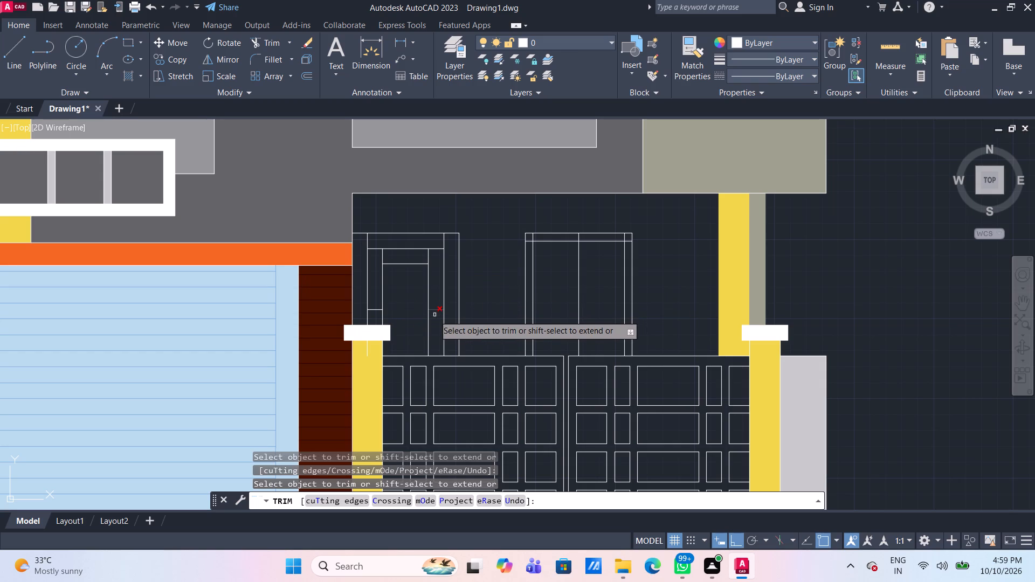
{"action": "left_click", "coordinate": [437, 310]}
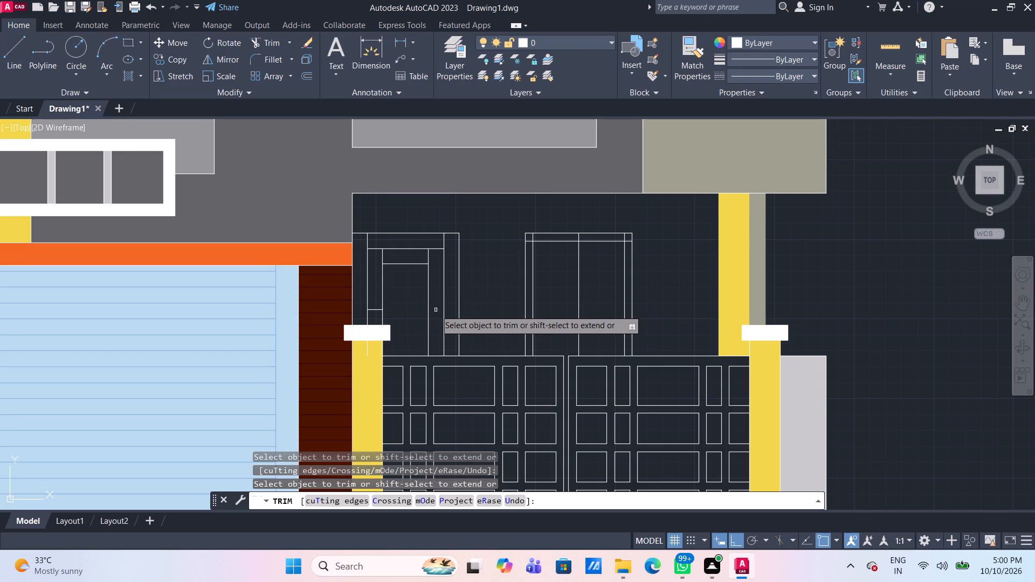
{"action": "left_click", "coordinate": [376, 311]}
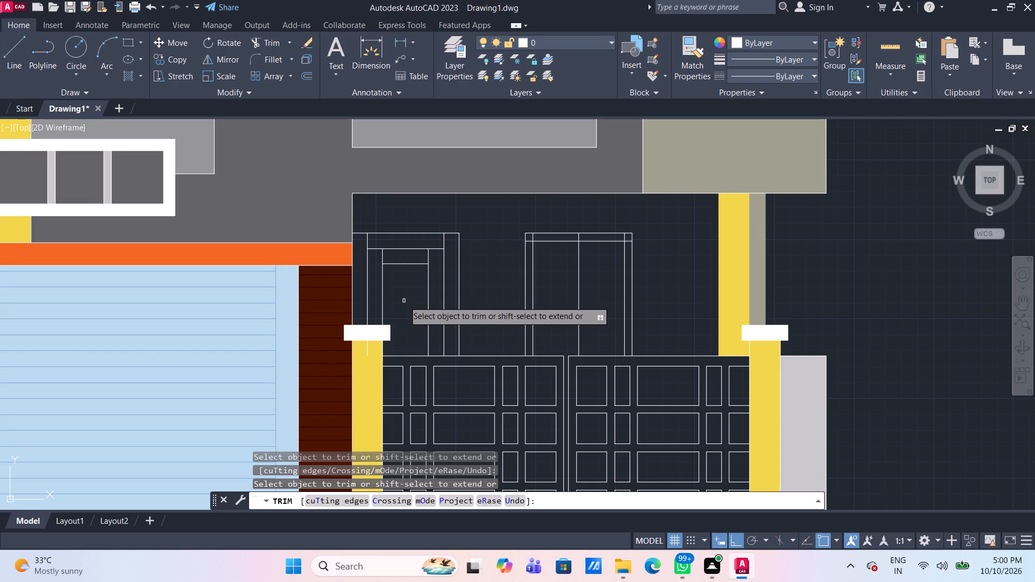
{"action": "key", "text": "Escape"}
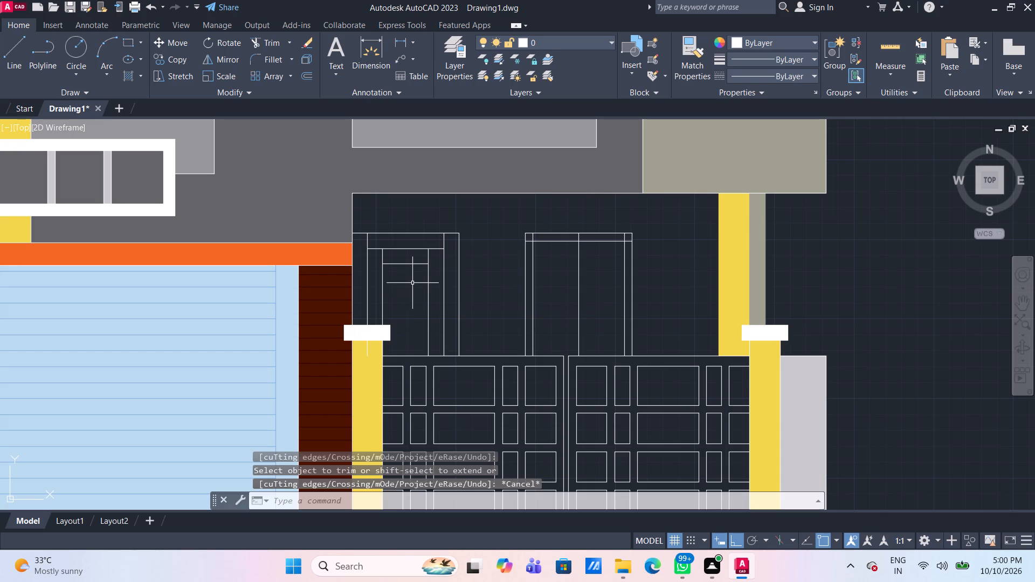
Shorten the window's two leftmost inner vertical lines so they end at the top of the gate pillar's white cap.
{"action": "left_click", "coordinate": [367, 351]}
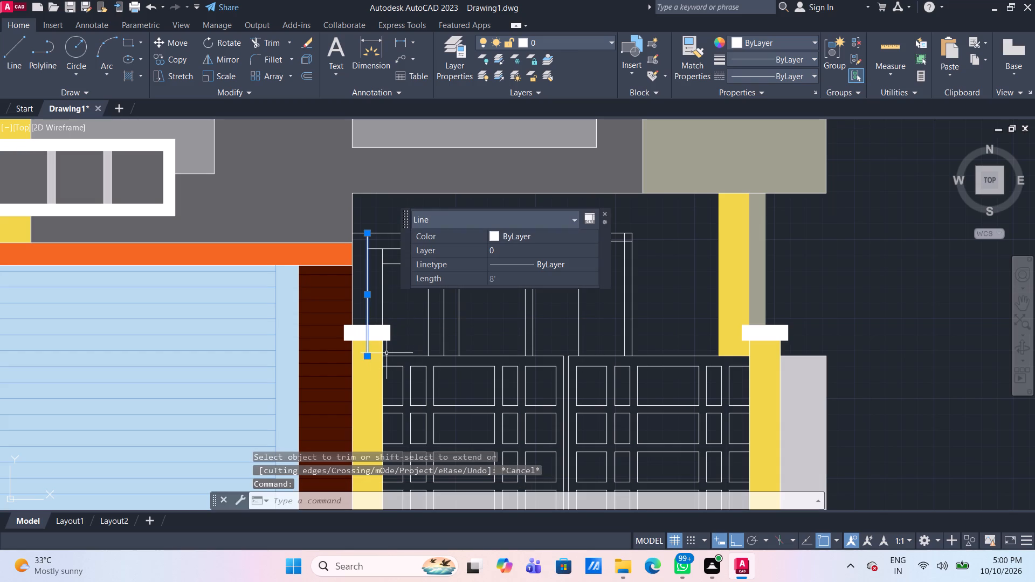
{"action": "left_click", "coordinate": [367, 358]}
{"action": "left_click", "coordinate": [368, 326]}
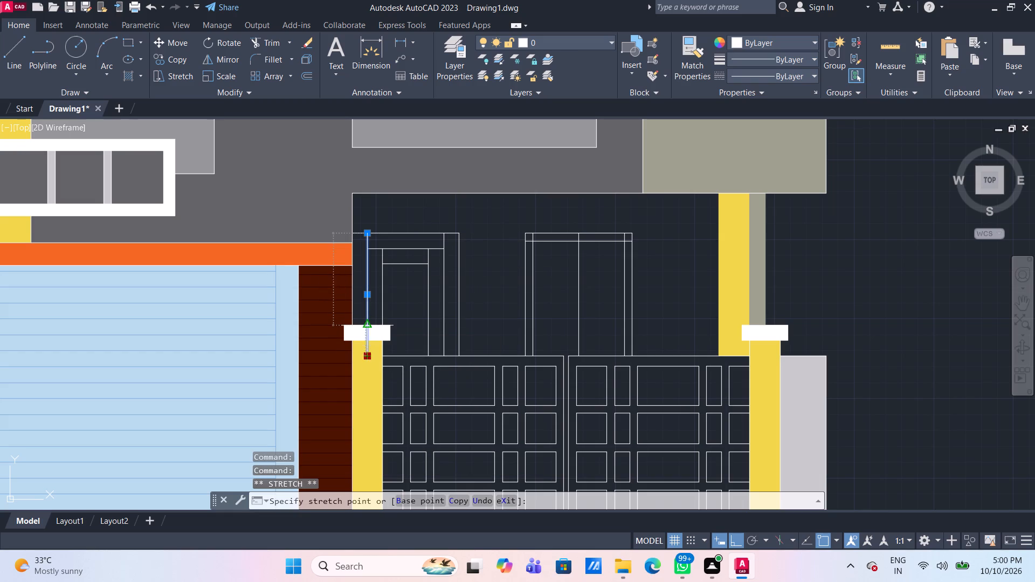
{"action": "key", "text": "Escape"}
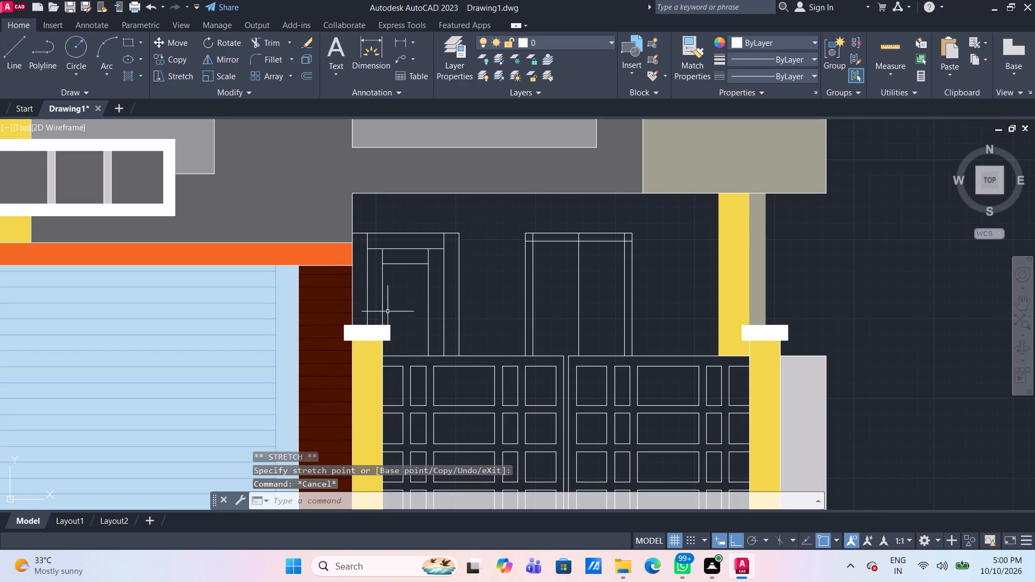
{"action": "left_click", "coordinate": [382, 308]}
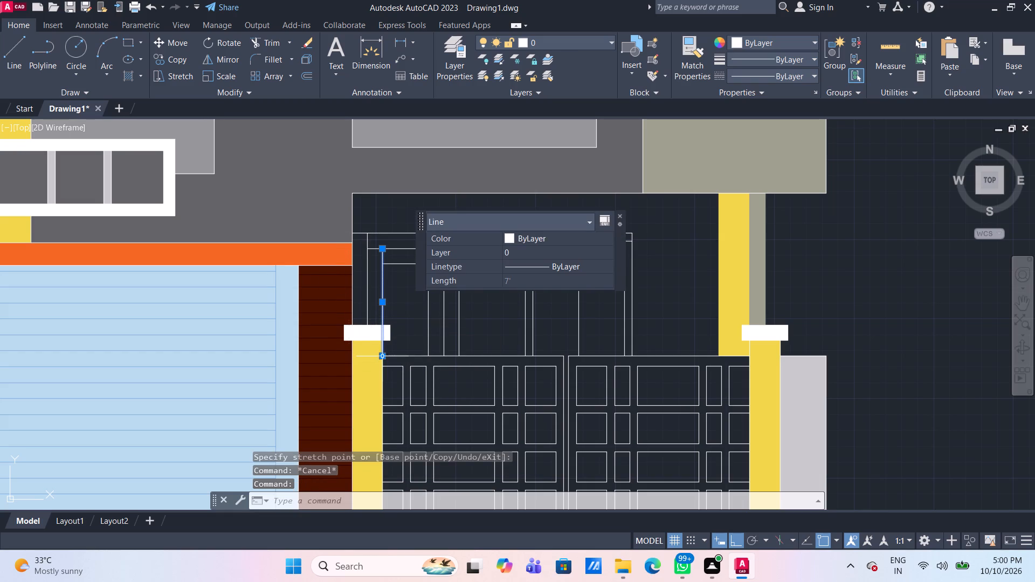
{"action": "left_click", "coordinate": [384, 357]}
{"action": "left_click", "coordinate": [383, 323]}
{"action": "key", "text": "Escape"}
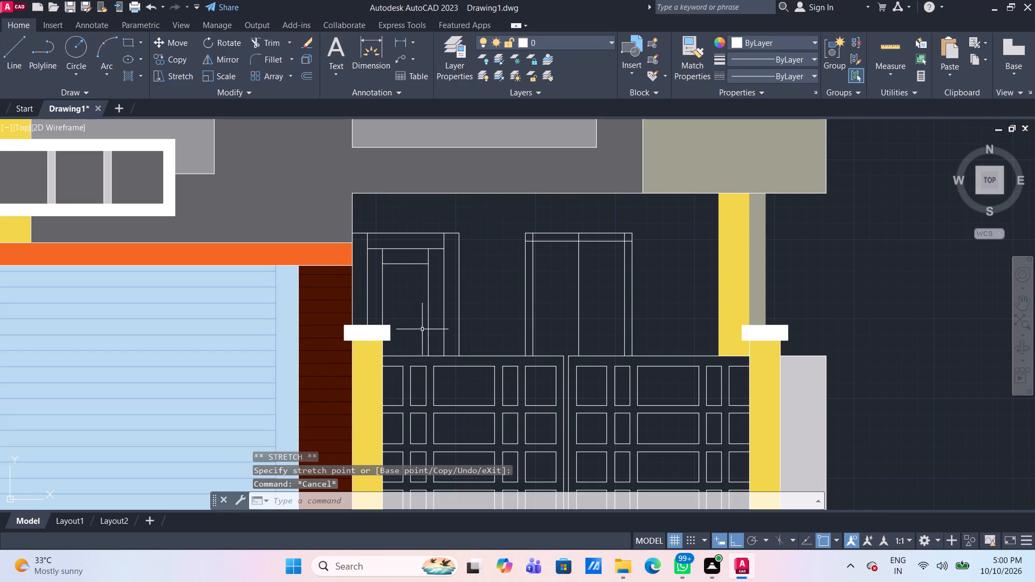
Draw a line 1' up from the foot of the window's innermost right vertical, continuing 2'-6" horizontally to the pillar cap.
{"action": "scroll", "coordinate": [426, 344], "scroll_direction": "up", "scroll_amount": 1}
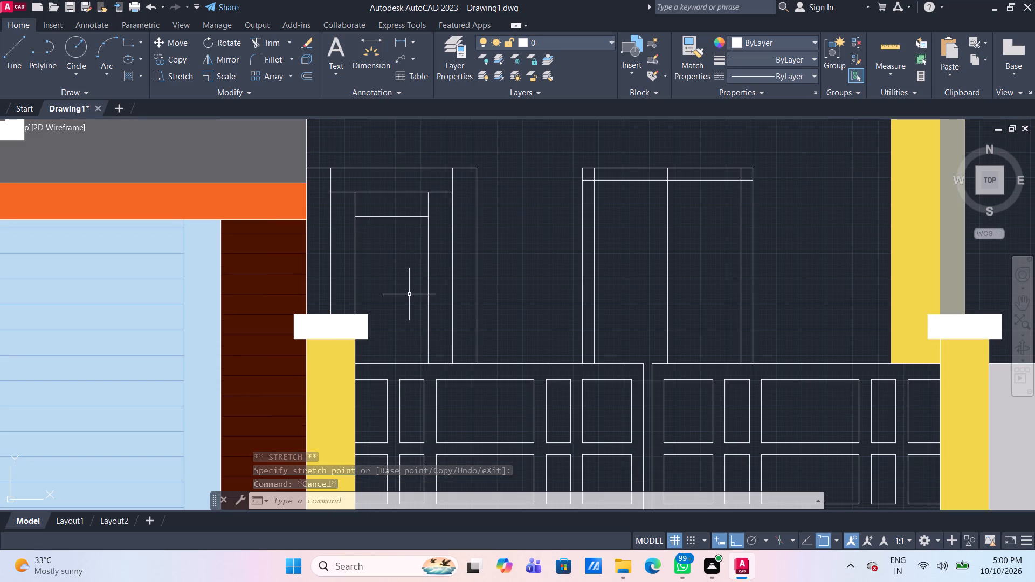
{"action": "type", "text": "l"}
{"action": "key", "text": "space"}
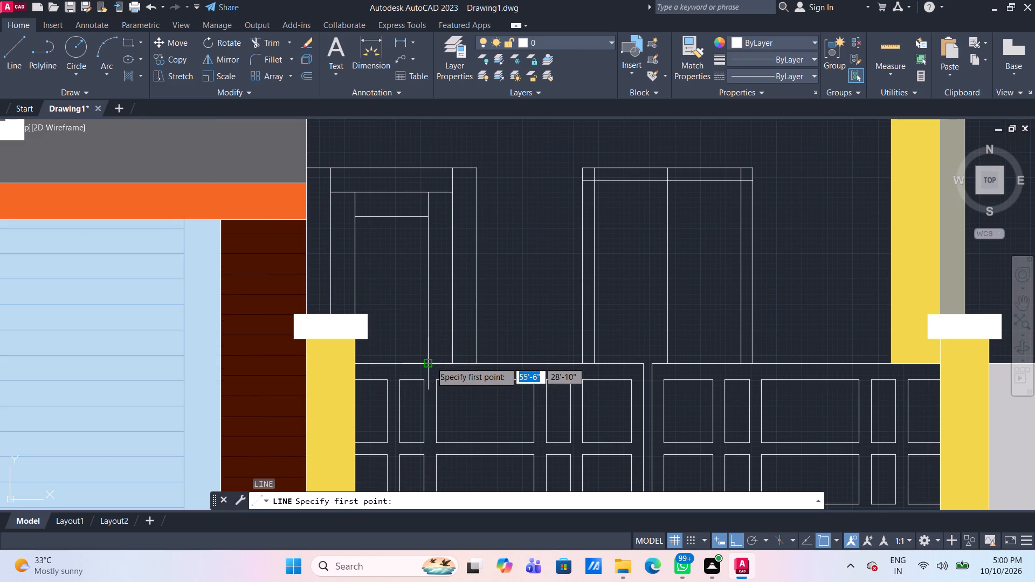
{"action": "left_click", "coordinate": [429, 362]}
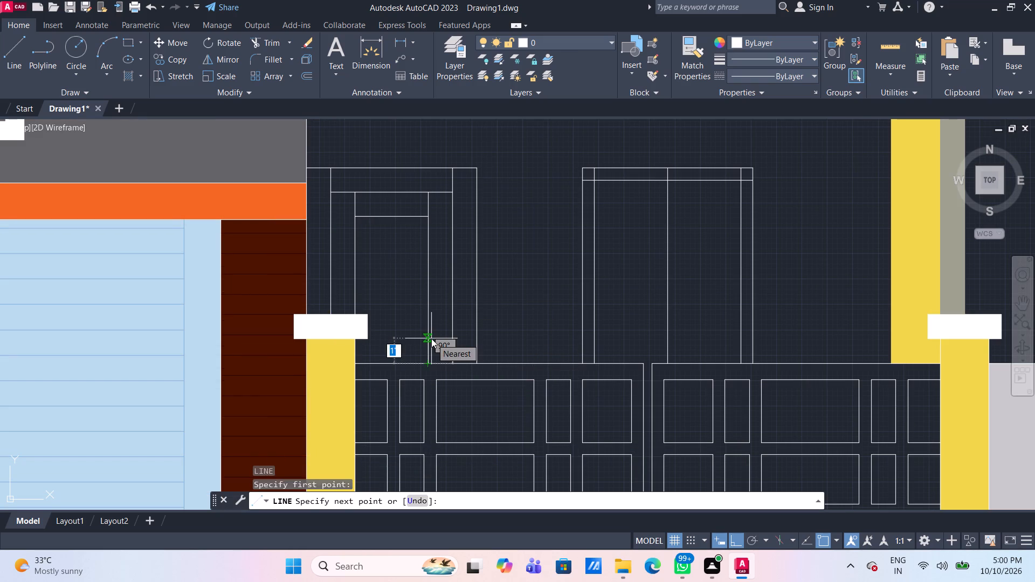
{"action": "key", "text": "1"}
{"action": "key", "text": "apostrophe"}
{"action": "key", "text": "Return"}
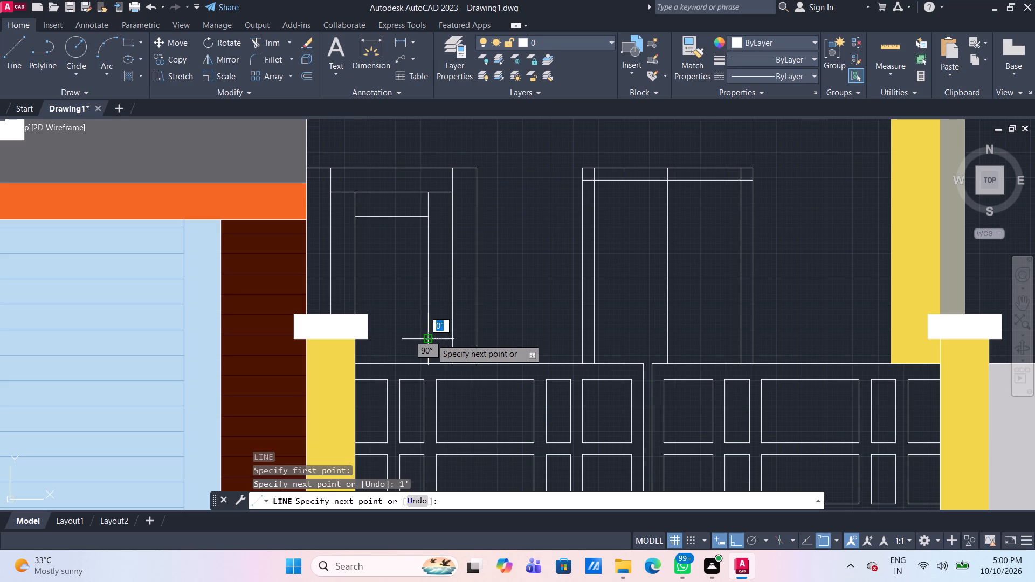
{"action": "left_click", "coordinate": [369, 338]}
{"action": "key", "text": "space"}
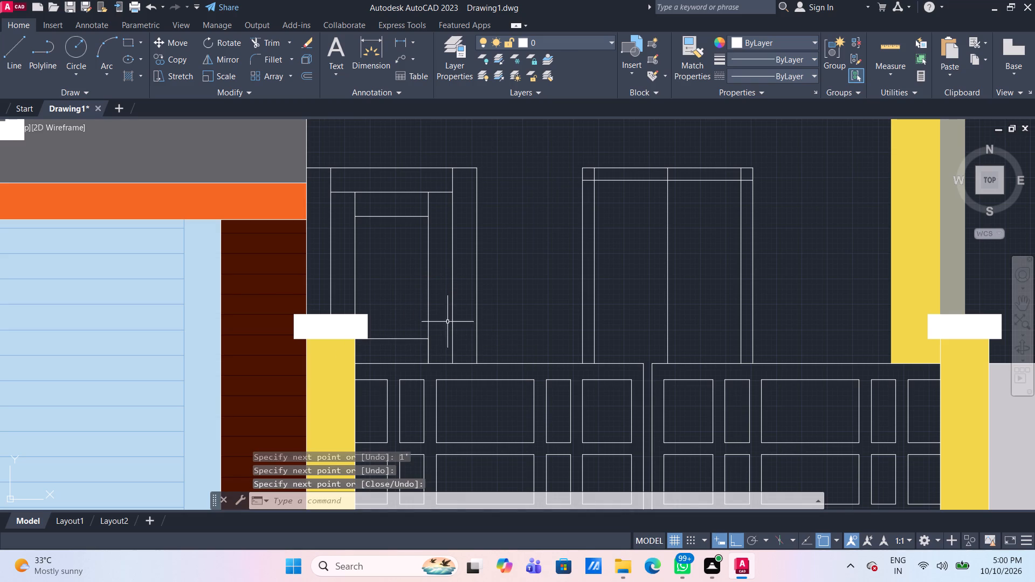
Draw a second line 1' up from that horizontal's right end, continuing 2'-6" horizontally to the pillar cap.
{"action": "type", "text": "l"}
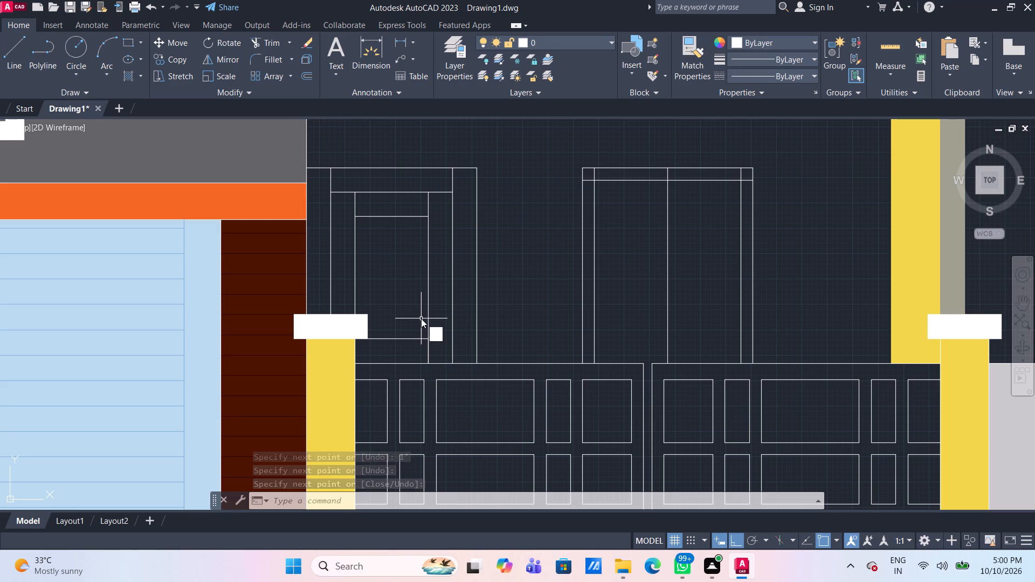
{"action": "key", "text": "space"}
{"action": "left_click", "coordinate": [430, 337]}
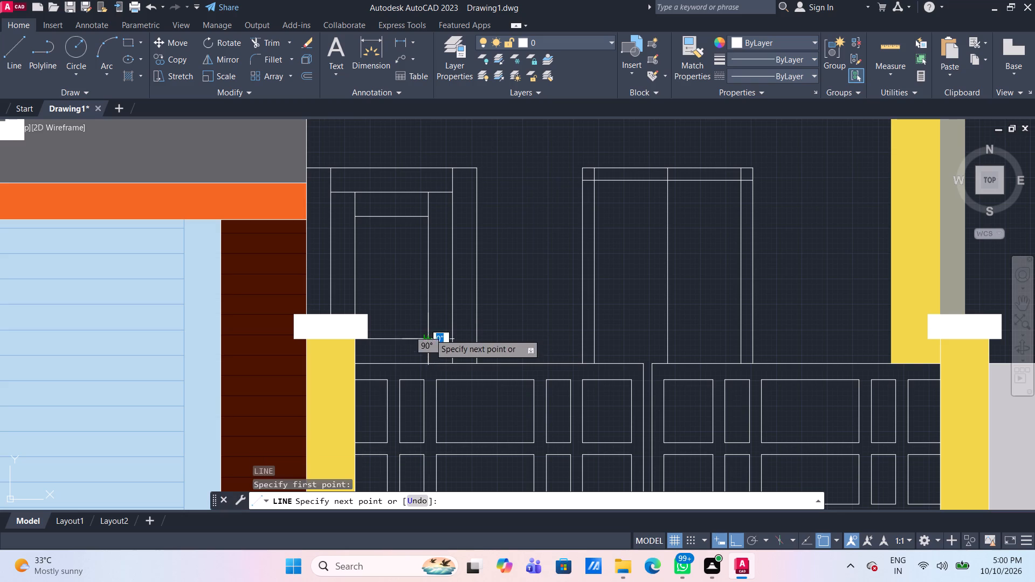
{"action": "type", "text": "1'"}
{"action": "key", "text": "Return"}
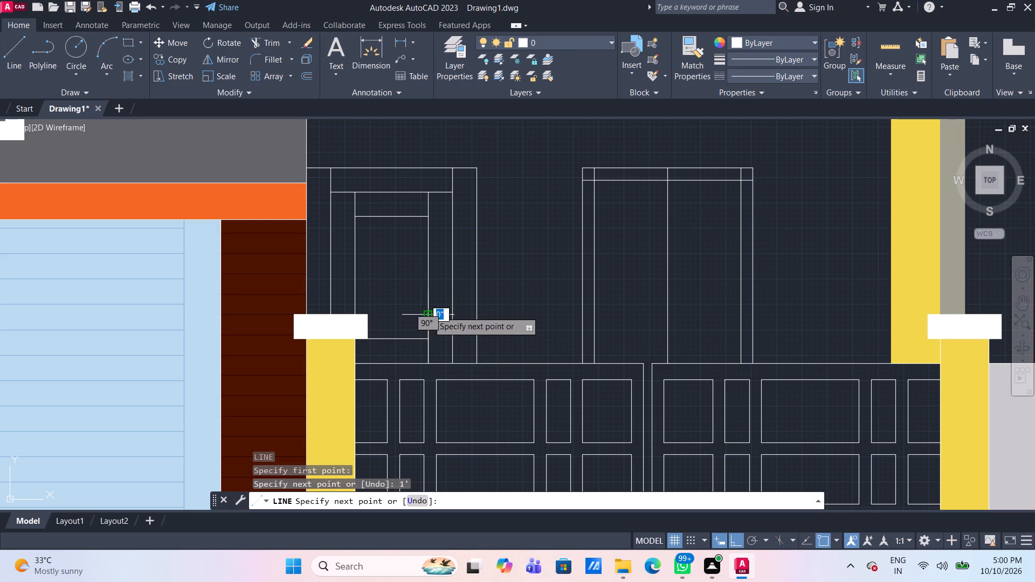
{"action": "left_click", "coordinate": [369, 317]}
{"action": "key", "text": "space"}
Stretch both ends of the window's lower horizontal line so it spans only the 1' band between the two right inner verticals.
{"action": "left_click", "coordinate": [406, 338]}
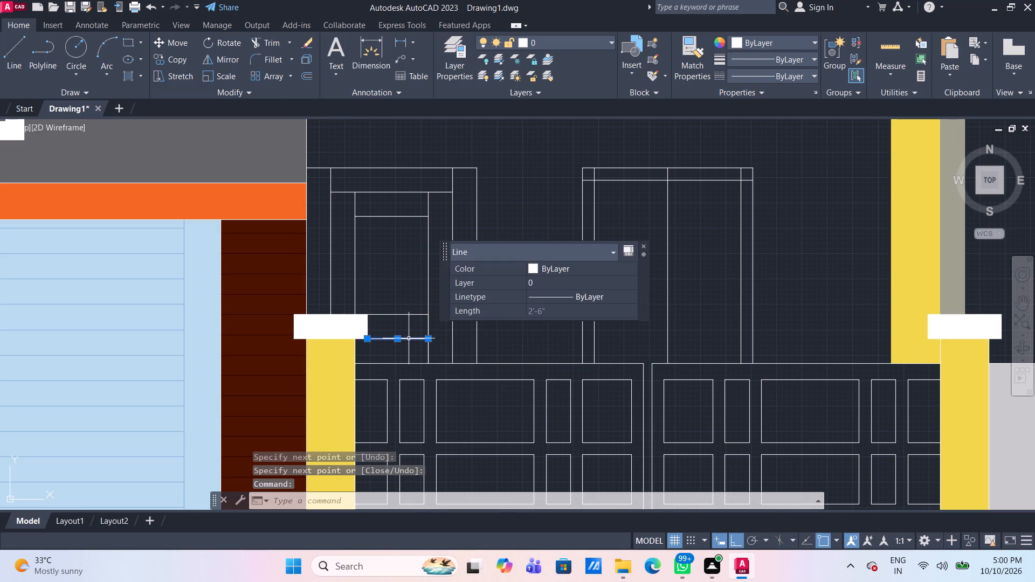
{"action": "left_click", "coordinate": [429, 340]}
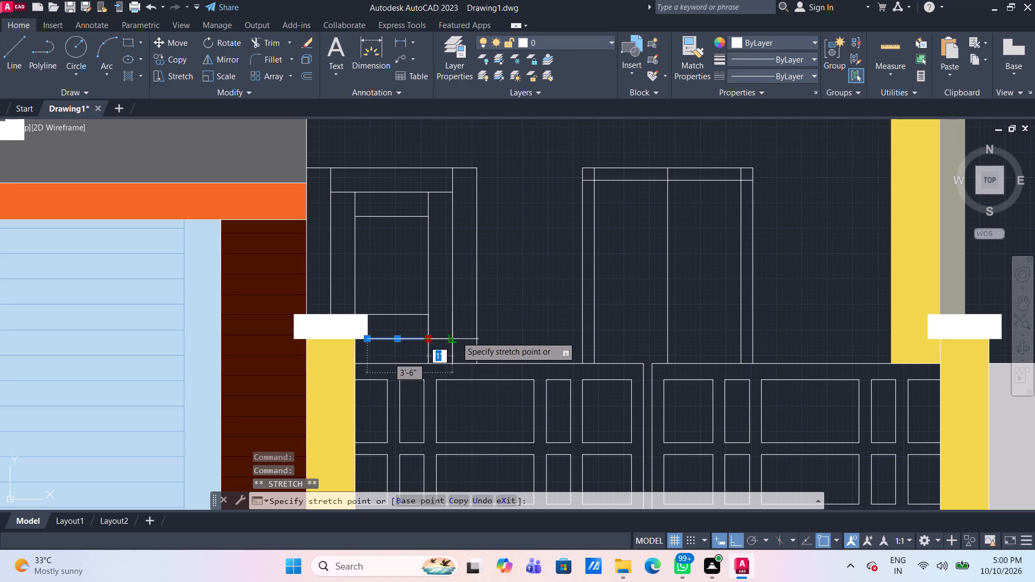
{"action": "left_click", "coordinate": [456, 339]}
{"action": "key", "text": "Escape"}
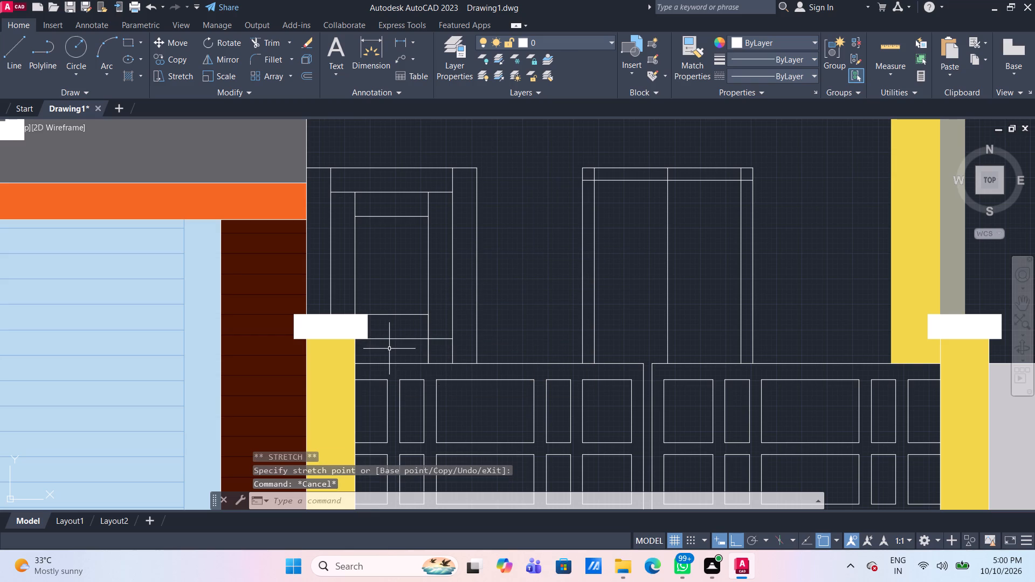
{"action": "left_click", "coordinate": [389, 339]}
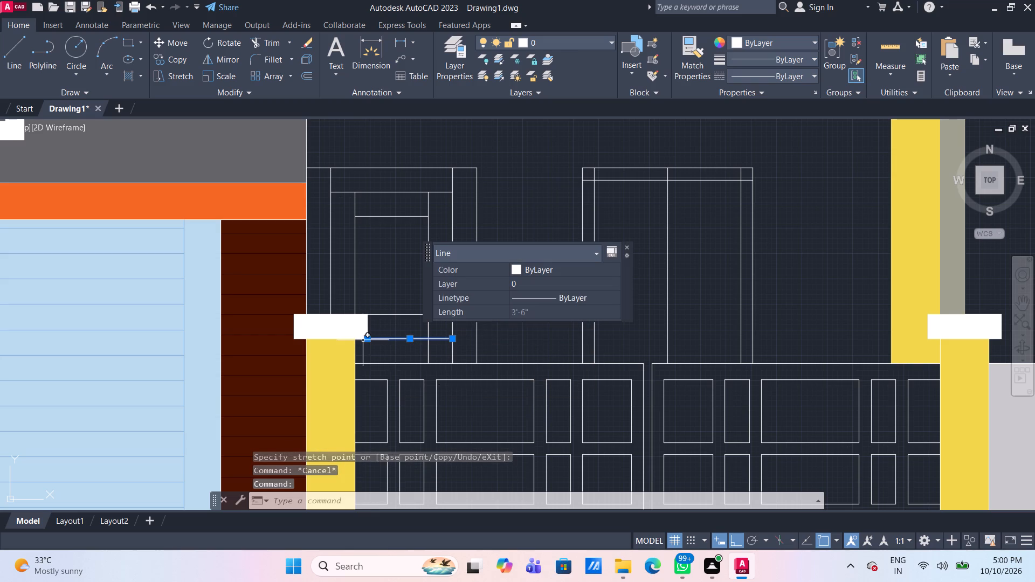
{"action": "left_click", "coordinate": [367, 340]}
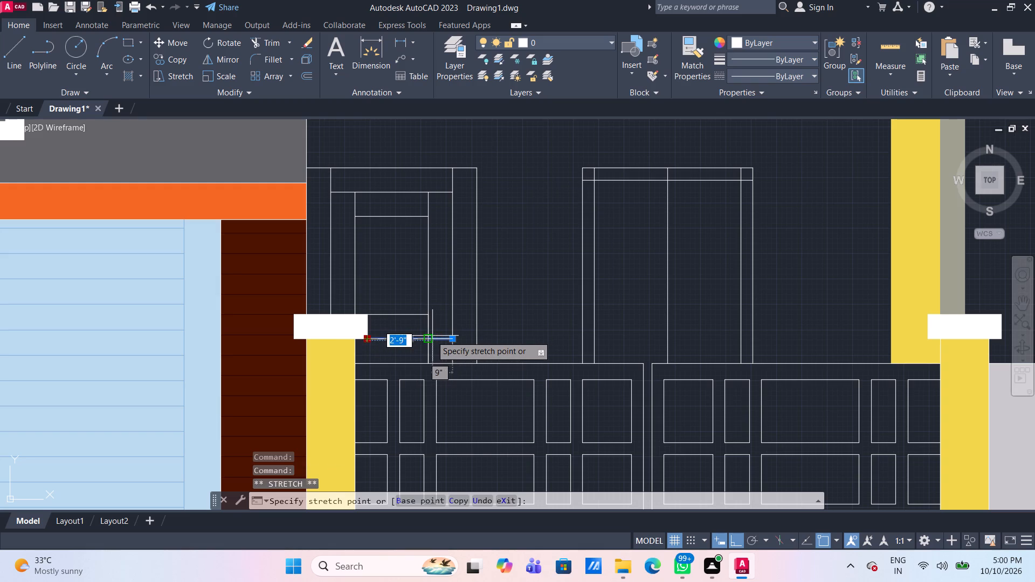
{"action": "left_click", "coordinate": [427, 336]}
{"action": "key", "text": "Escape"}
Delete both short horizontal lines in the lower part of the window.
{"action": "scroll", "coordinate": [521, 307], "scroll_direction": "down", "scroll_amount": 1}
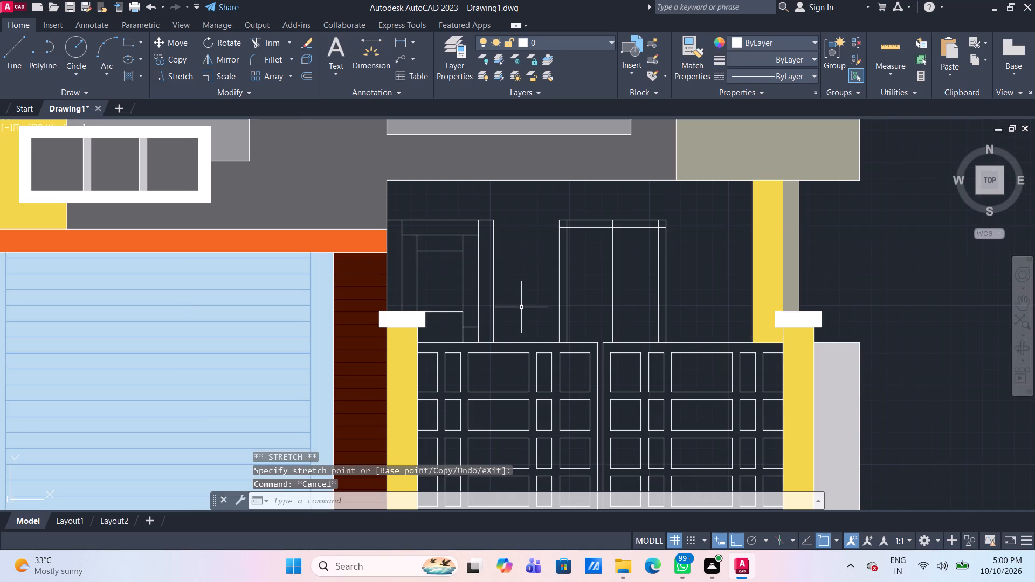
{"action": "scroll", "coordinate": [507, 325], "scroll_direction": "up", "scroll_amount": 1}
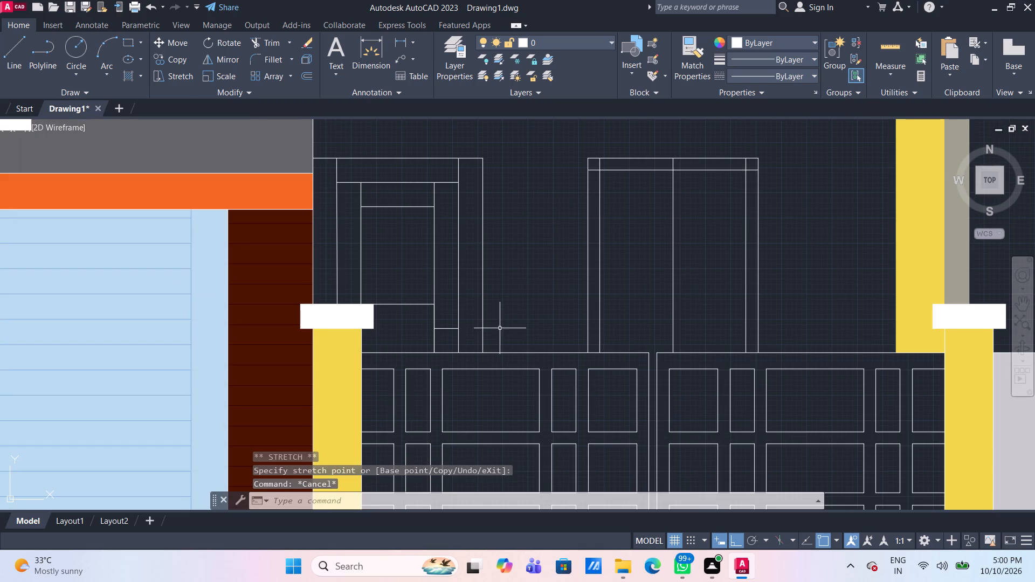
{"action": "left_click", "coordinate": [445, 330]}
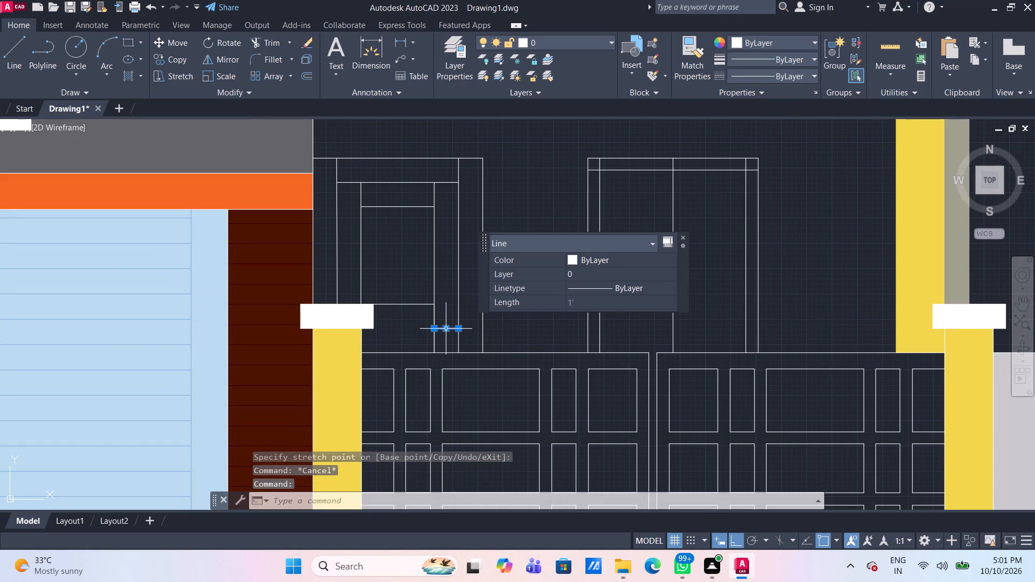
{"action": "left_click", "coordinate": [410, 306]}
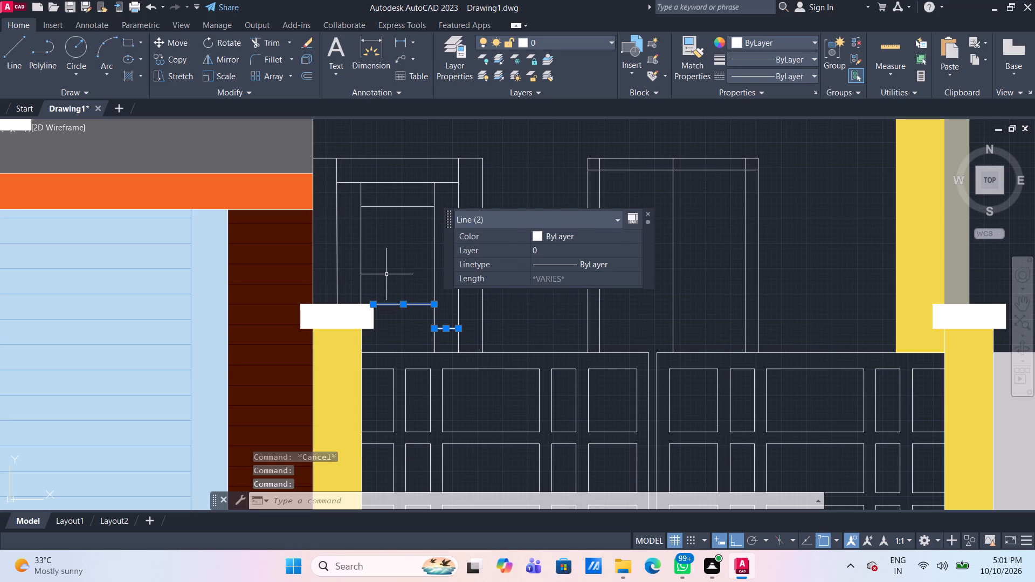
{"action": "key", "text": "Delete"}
Trim the overlapping line ends at the door frame's top corners and the centre line crossing its top band.
{"action": "scroll", "coordinate": [386, 274], "scroll_direction": "down", "scroll_amount": 1}
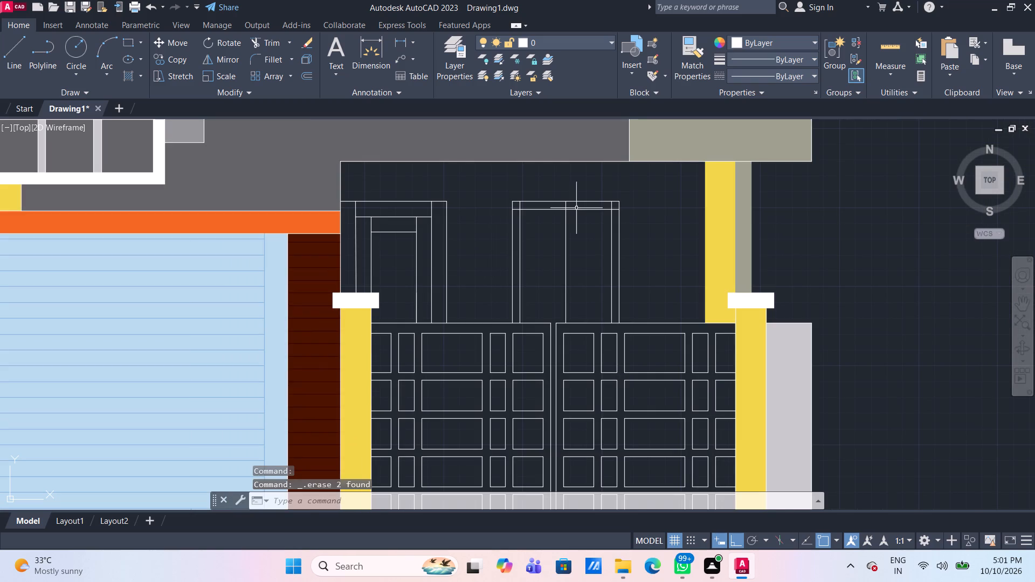
{"action": "scroll", "coordinate": [537, 235], "scroll_direction": "up", "scroll_amount": 1}
{"action": "middle_click", "coordinate": [537, 249]}
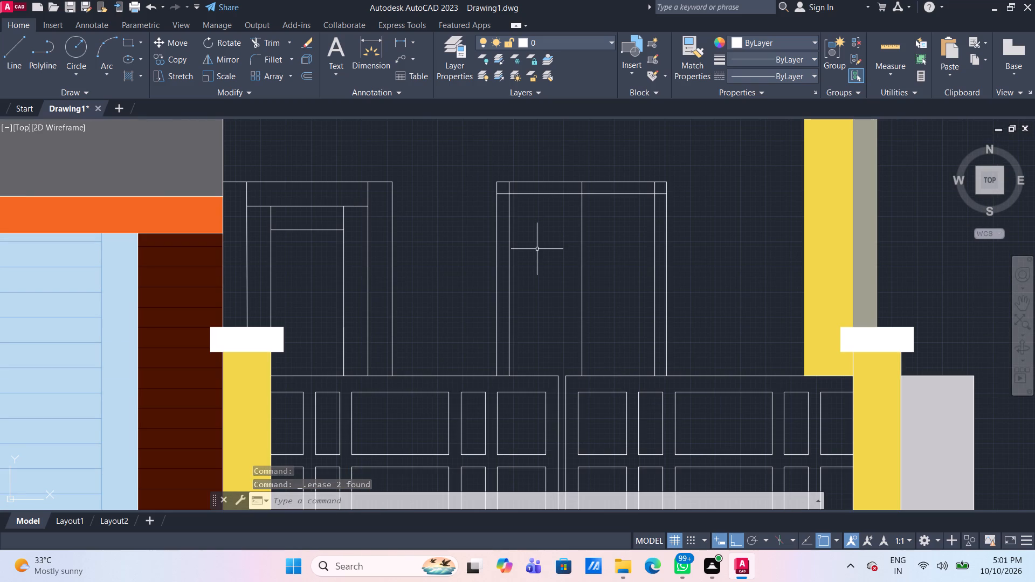
{"action": "type", "text": "tr"}
{"action": "key", "text": "space"}
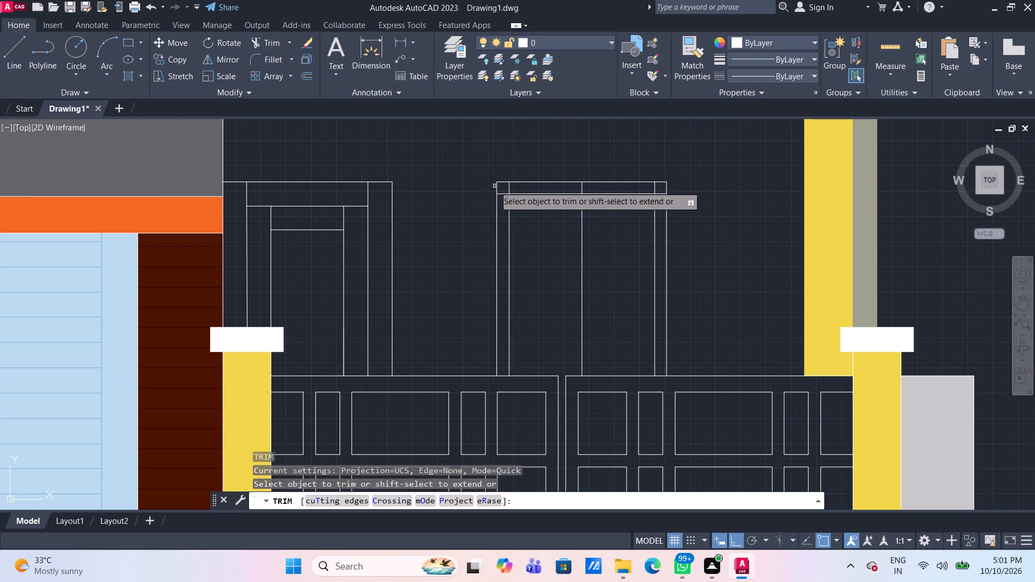
{"action": "left_click", "coordinate": [504, 195]}
{"action": "left_click", "coordinate": [509, 187]}
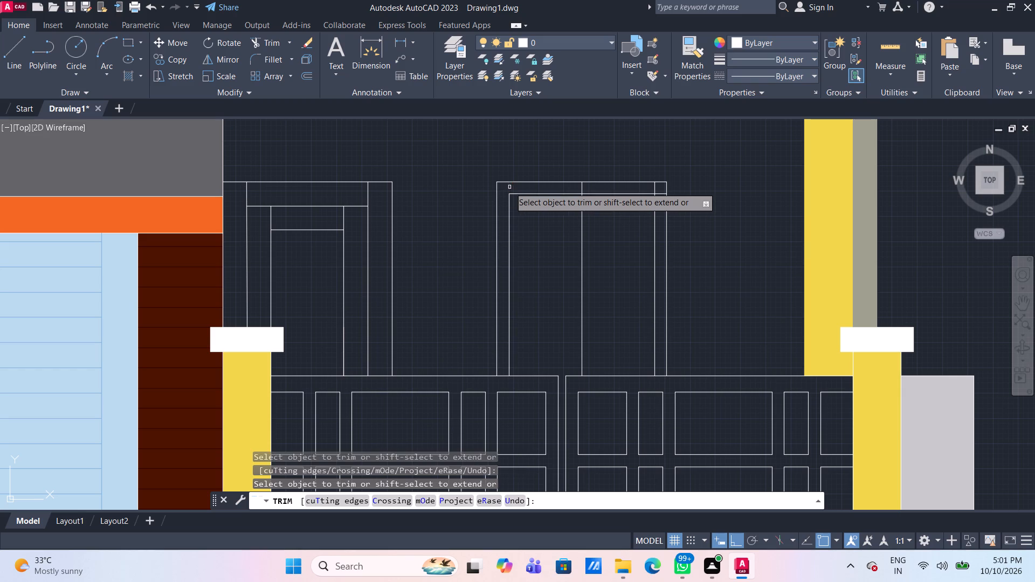
{"action": "left_click", "coordinate": [582, 189]}
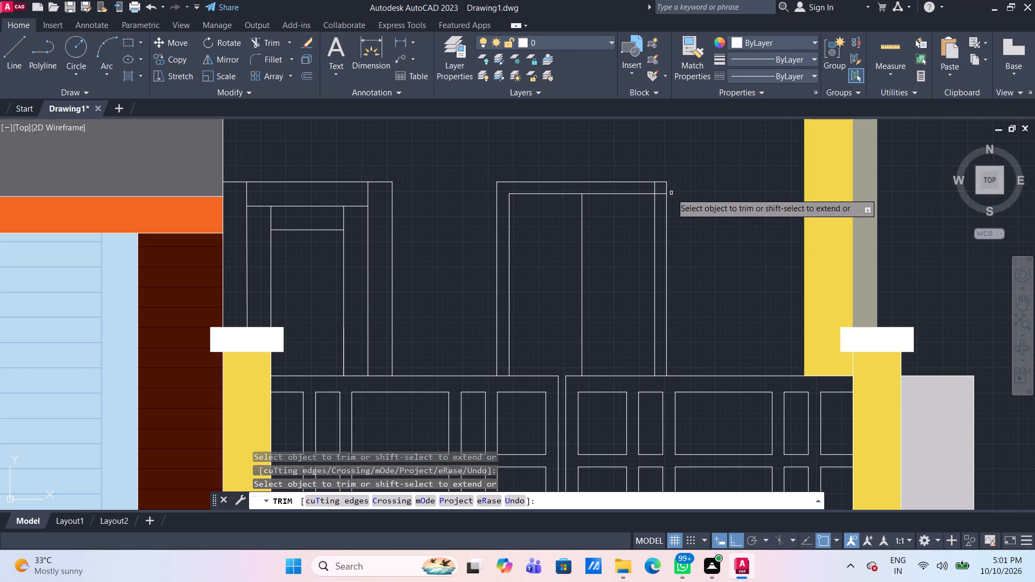
{"action": "left_click", "coordinate": [654, 188]}
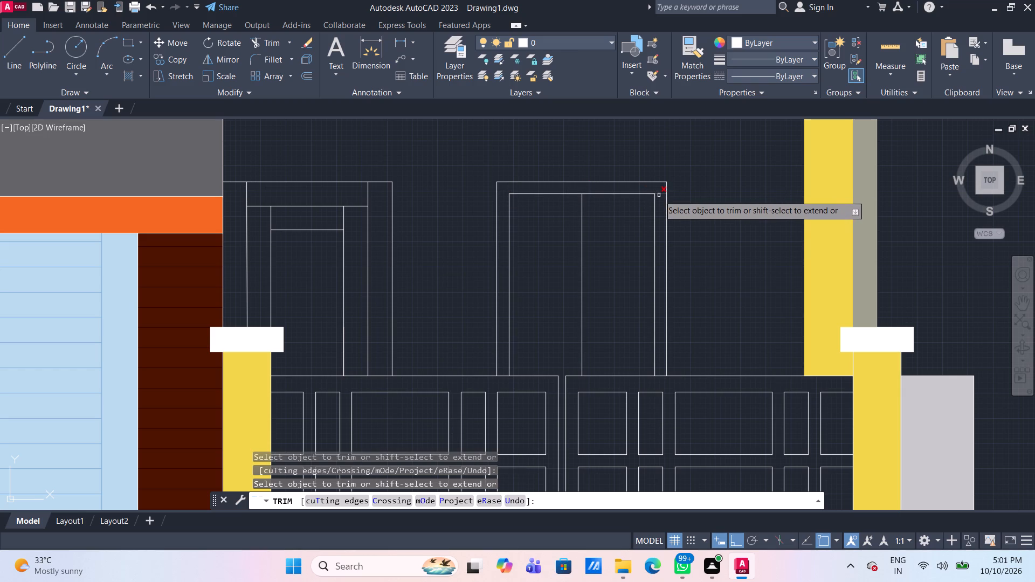
{"action": "left_click", "coordinate": [659, 195]}
{"action": "key", "text": "Escape"}
{"action": "scroll", "coordinate": [728, 207], "scroll_direction": "down", "scroll_amount": 2}
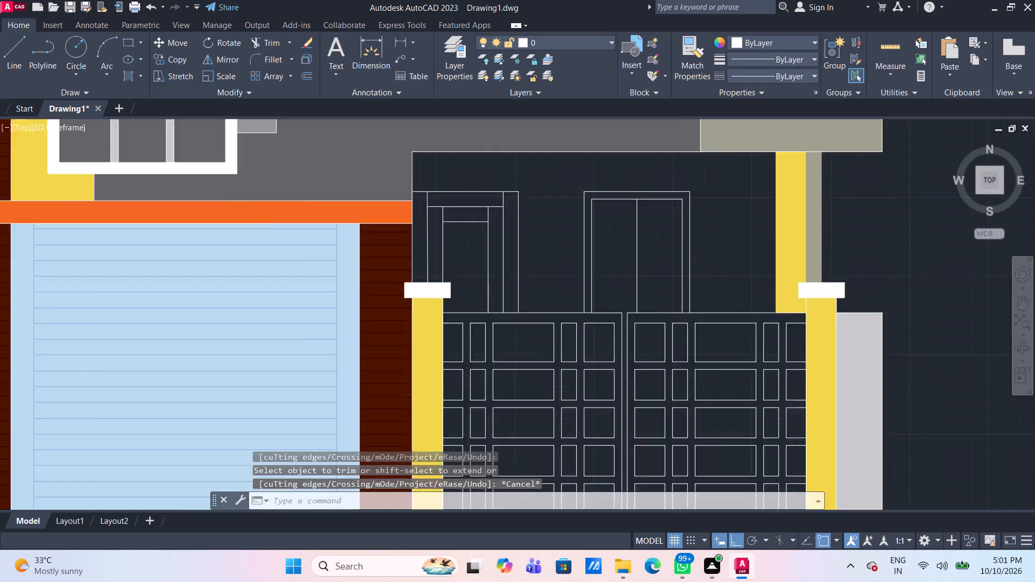
{"action": "middle_click_drag", "start_coordinate": [735, 203], "coordinate": [695, 251]}
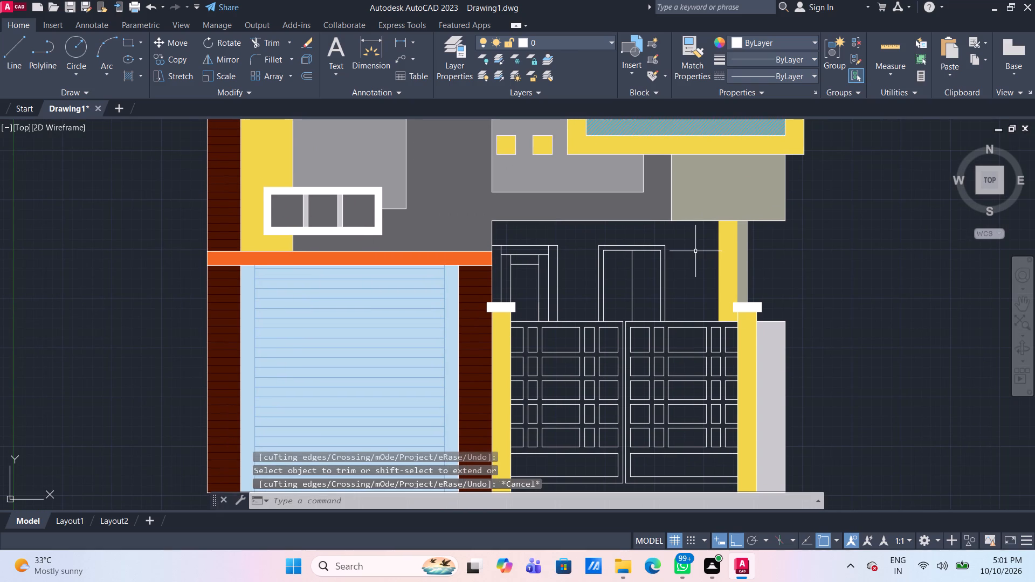
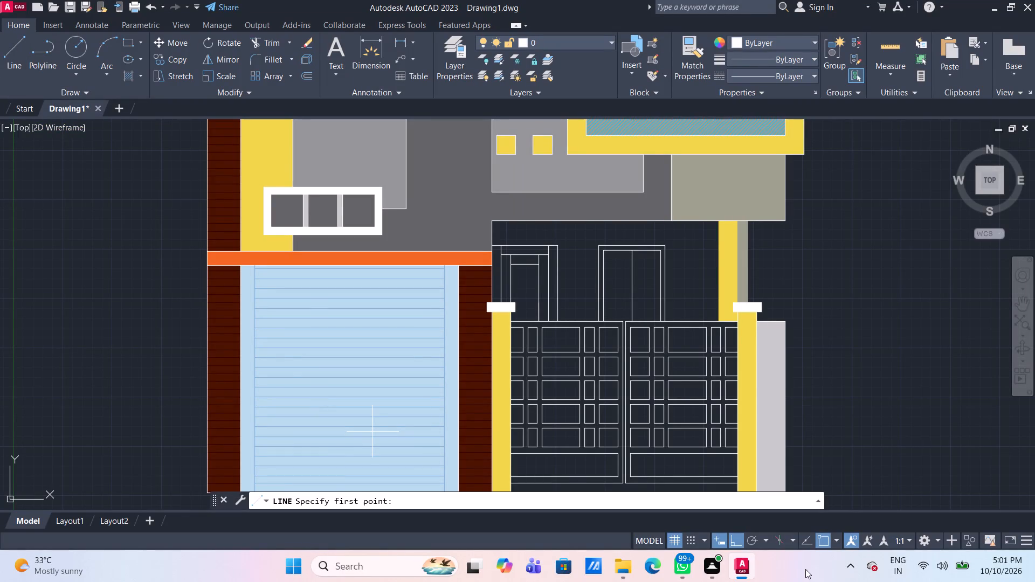
Draw a diagonal line, with Ortho off, from the upper yellow column's top-left corner down to the midpoint of the door frame's outer right edge.
{"action": "left_click", "coordinate": [739, 542]}
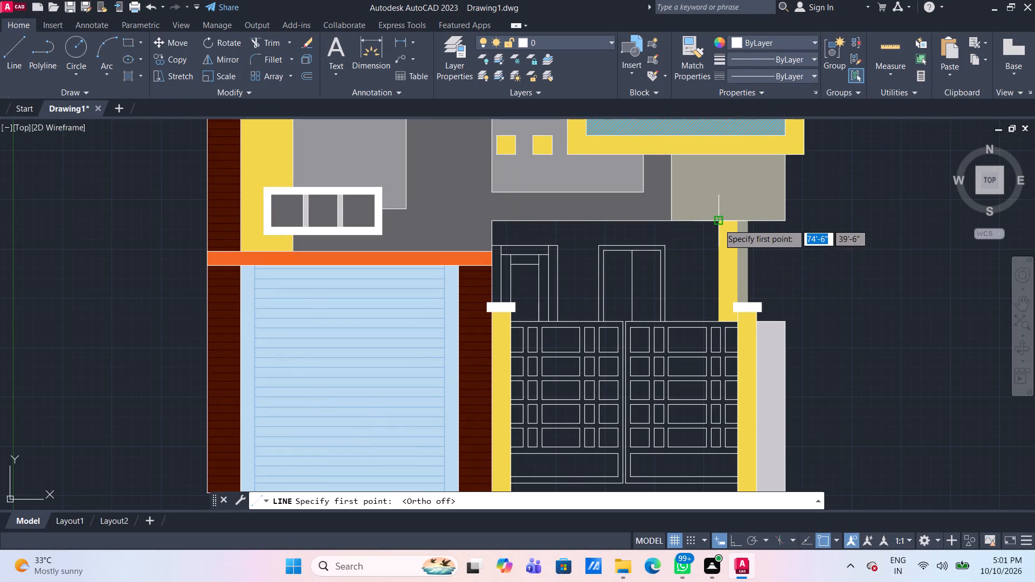
{"action": "left_click", "coordinate": [719, 224]}
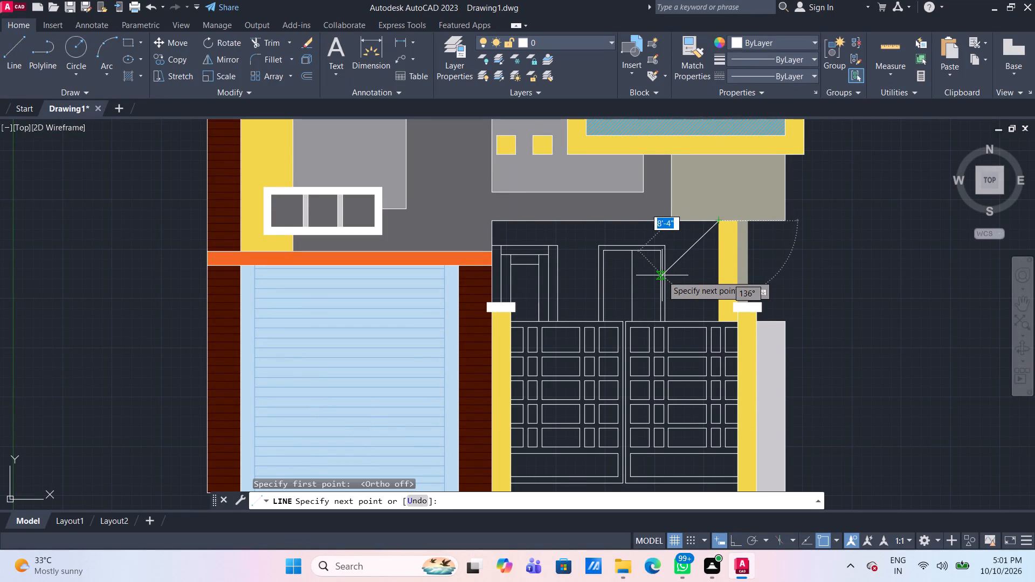
{"action": "left_click", "coordinate": [664, 286]}
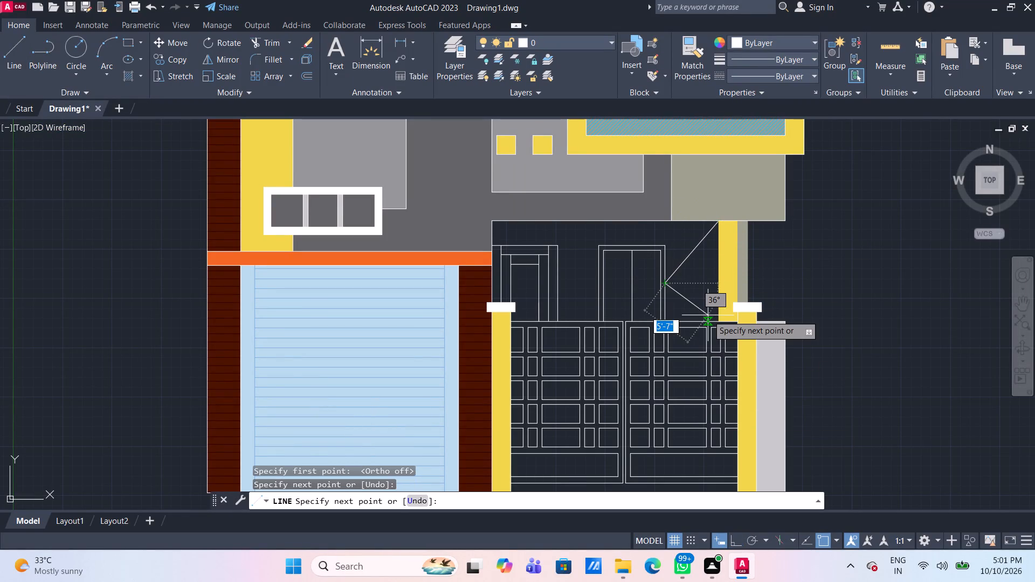
{"action": "key", "text": "Return"}
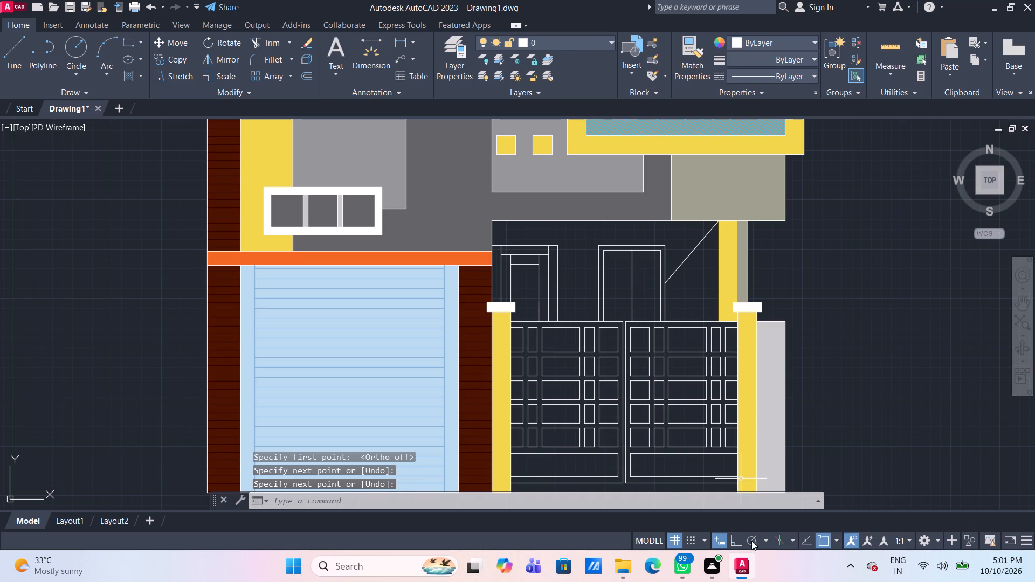
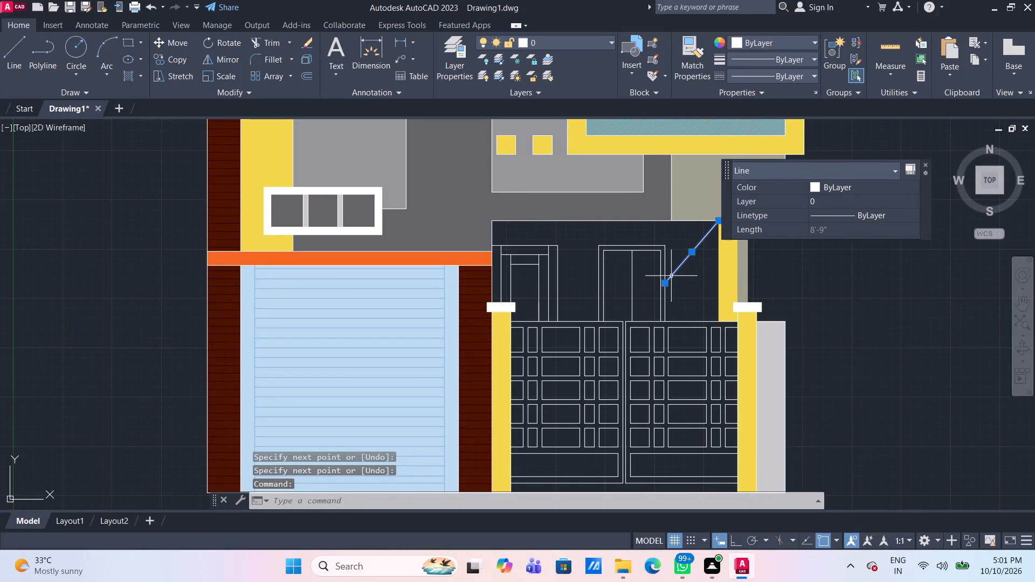
Stretch the diagonal line's lower endpoint farther down the door frame's outer right edge, making the line about 10'-9" long.
{"action": "left_click", "coordinate": [665, 282]}
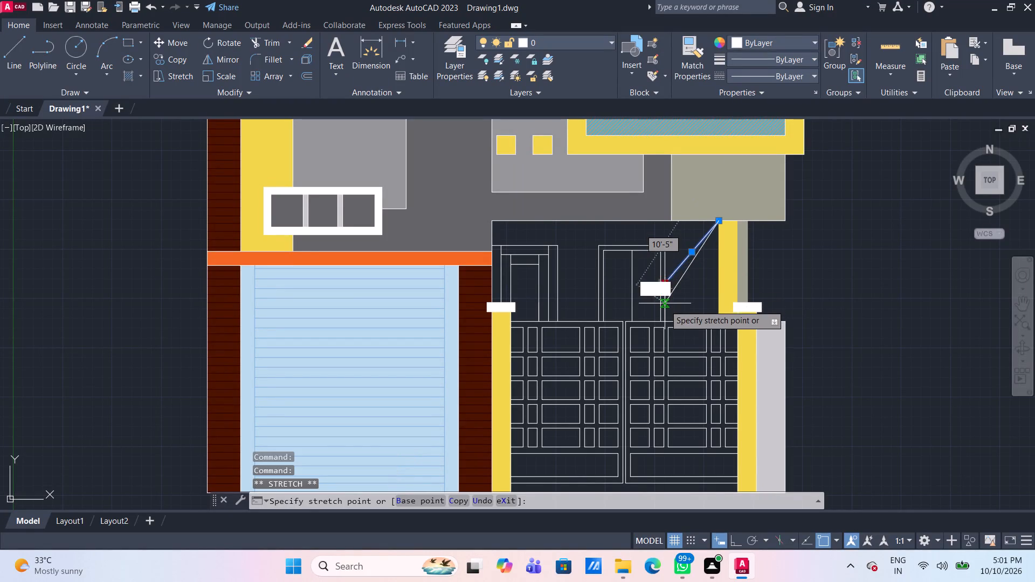
{"action": "left_click", "coordinate": [665, 307]}
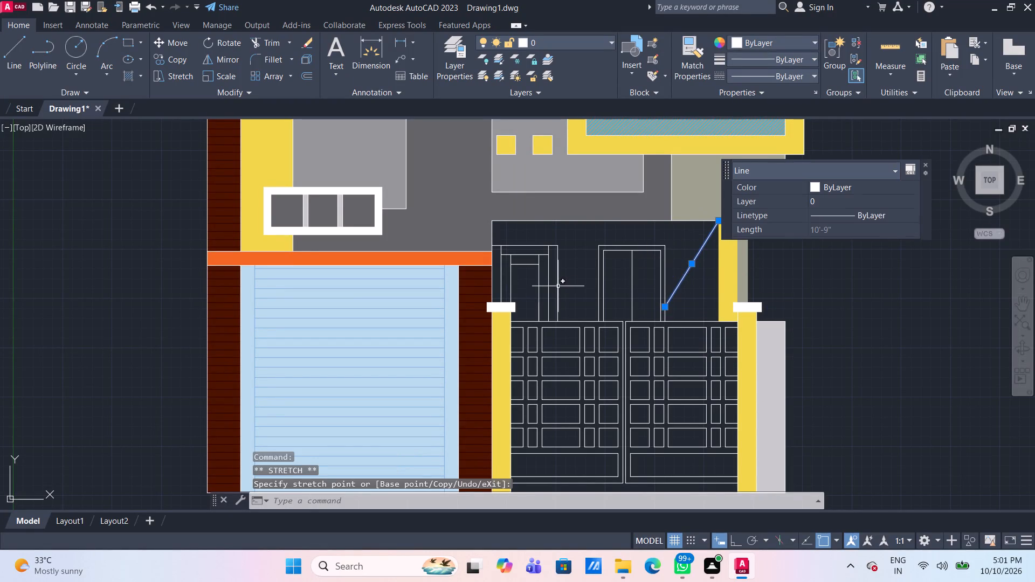
{"action": "key", "text": "Escape"}
{"action": "middle_click_drag", "start_coordinate": [595, 229], "coordinate": [551, 261]}
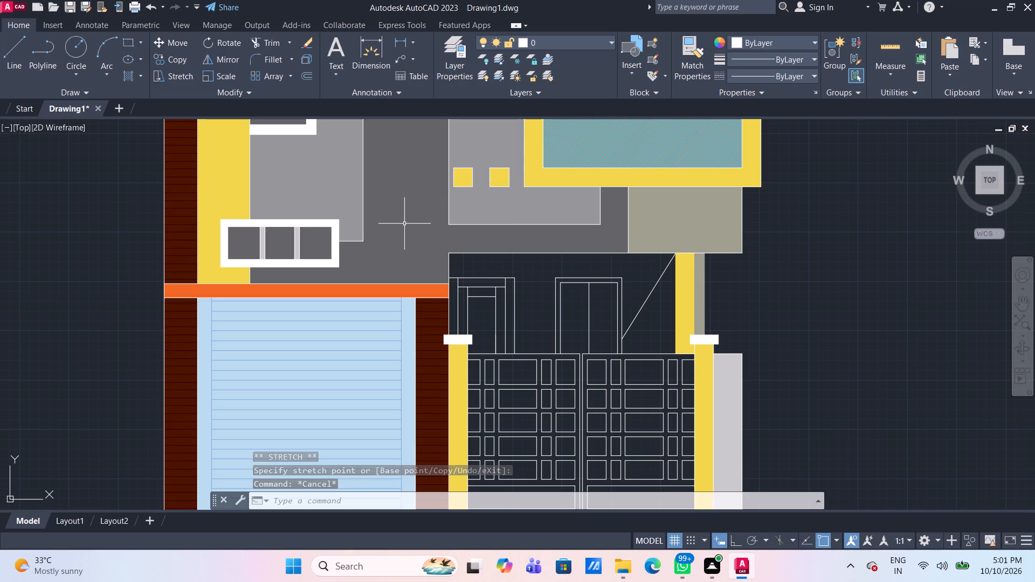
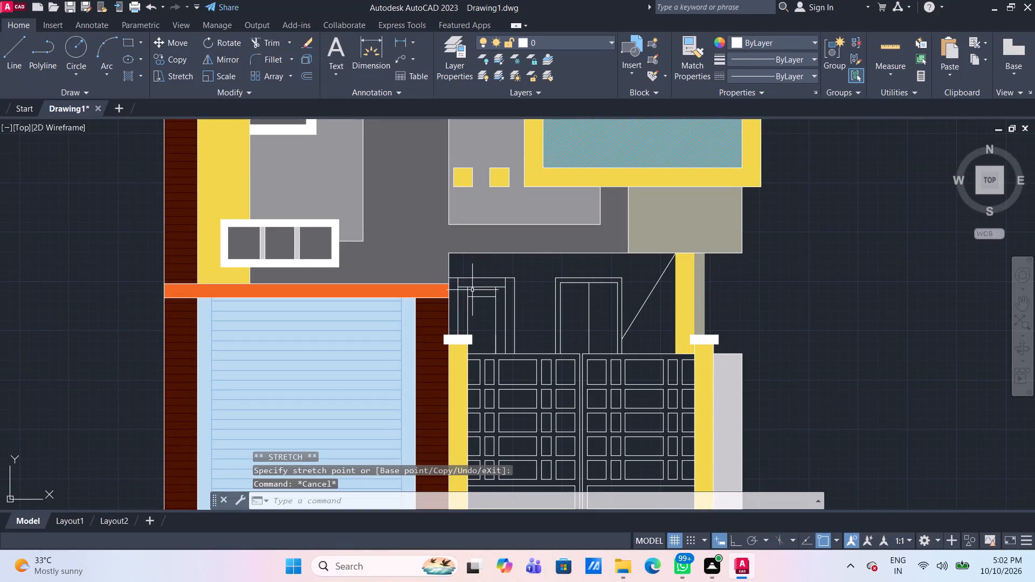
Set up a solid hatch in colour 159,159,142 for the area between the diagonal line and the yellow column behind the gate.
{"action": "left_click", "coordinate": [129, 78]}
{"action": "left_click", "coordinate": [432, 60]}
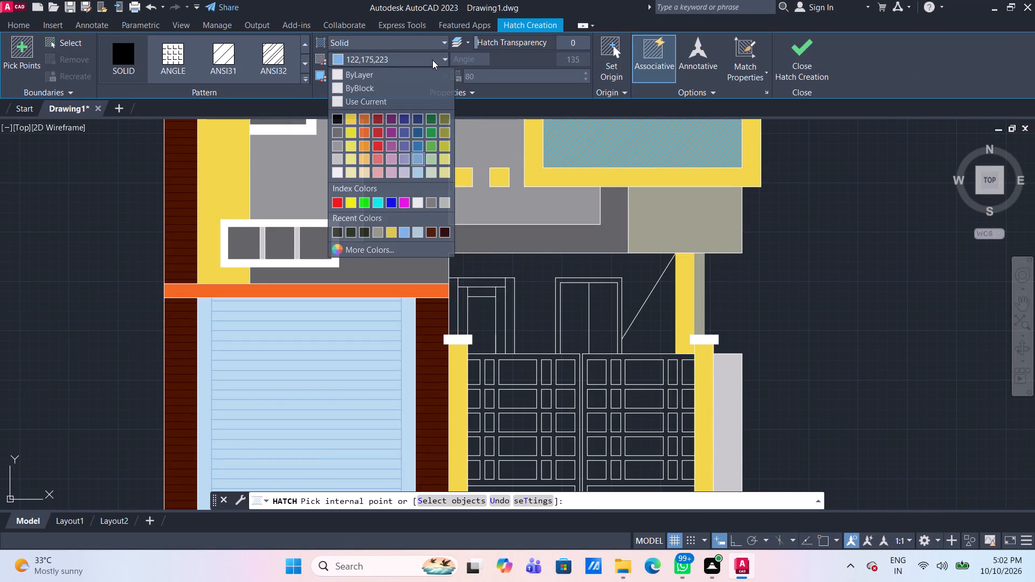
{"action": "left_click", "coordinate": [377, 231]}
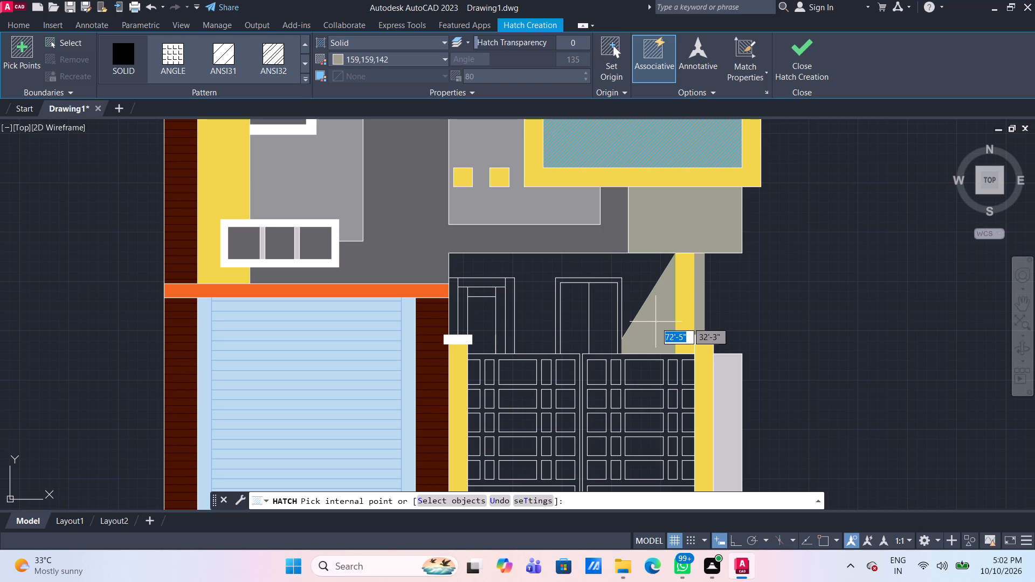
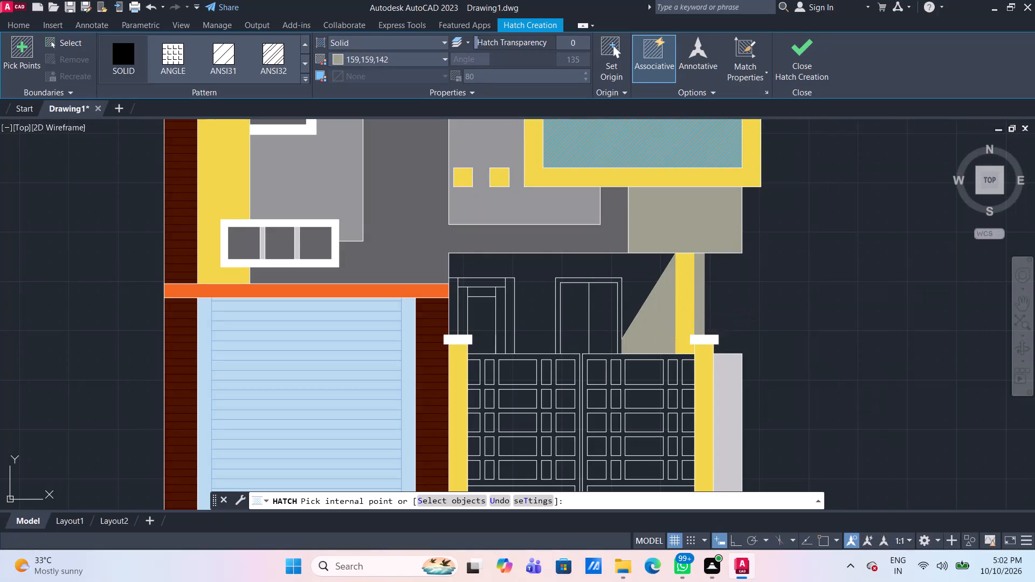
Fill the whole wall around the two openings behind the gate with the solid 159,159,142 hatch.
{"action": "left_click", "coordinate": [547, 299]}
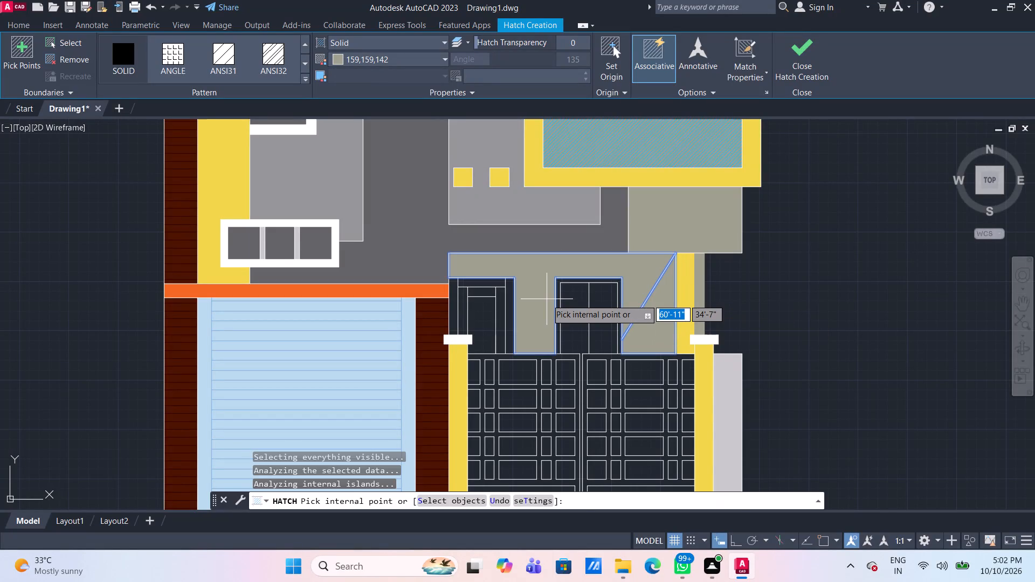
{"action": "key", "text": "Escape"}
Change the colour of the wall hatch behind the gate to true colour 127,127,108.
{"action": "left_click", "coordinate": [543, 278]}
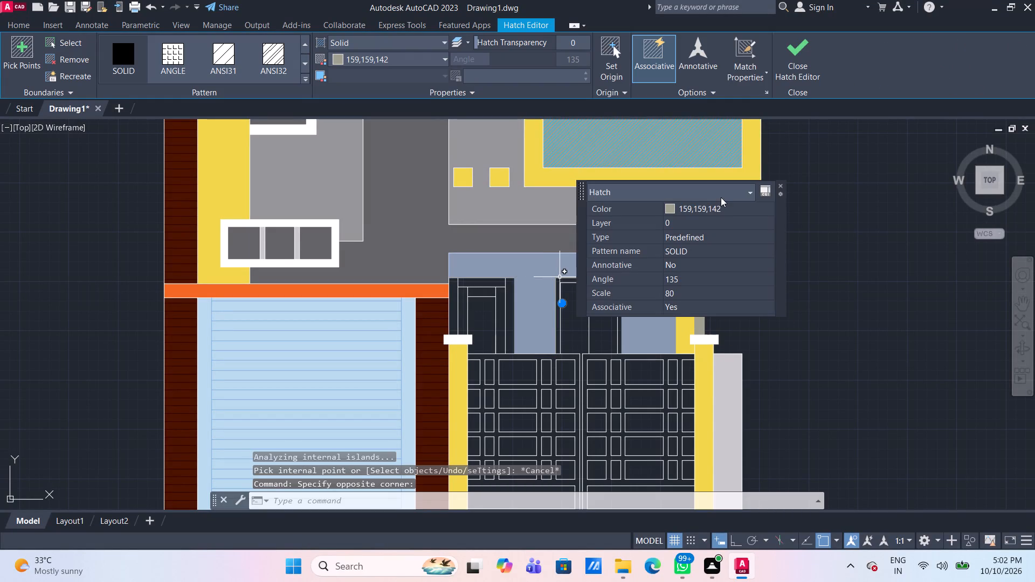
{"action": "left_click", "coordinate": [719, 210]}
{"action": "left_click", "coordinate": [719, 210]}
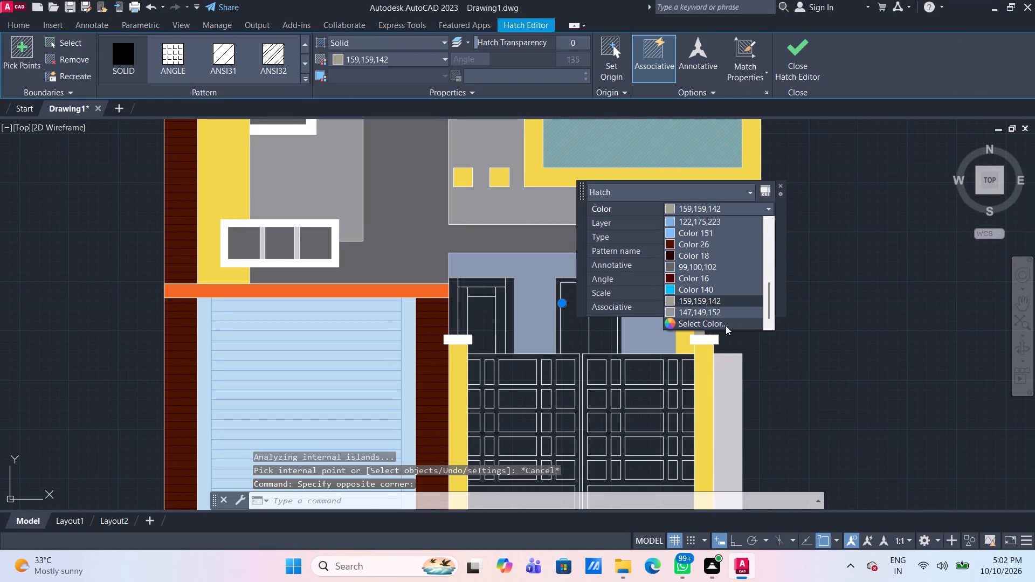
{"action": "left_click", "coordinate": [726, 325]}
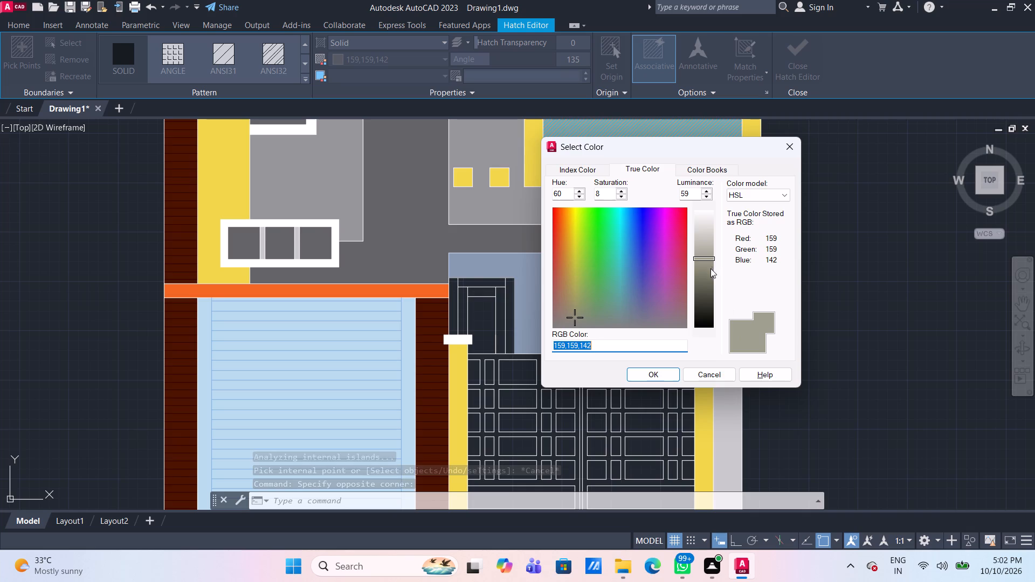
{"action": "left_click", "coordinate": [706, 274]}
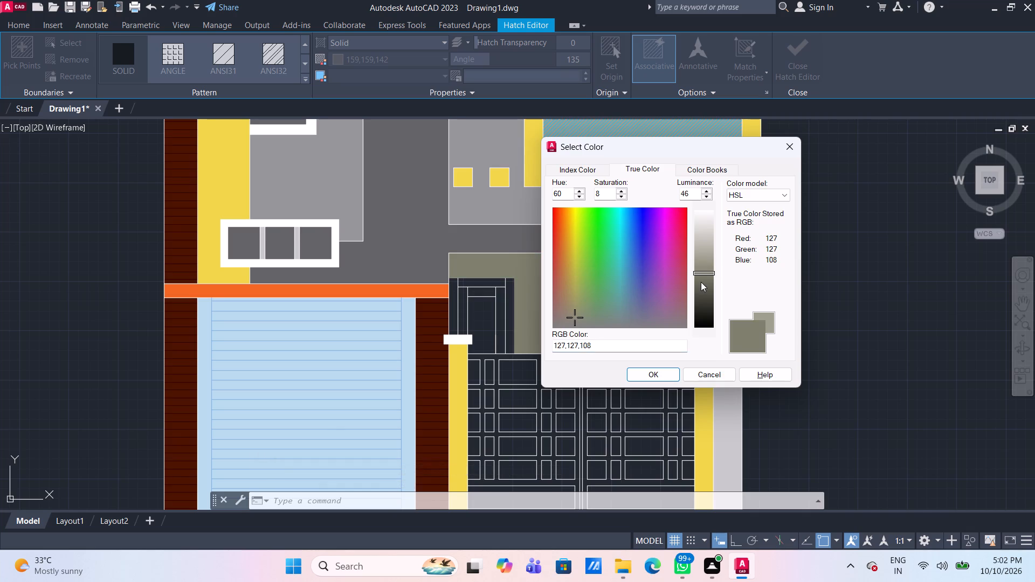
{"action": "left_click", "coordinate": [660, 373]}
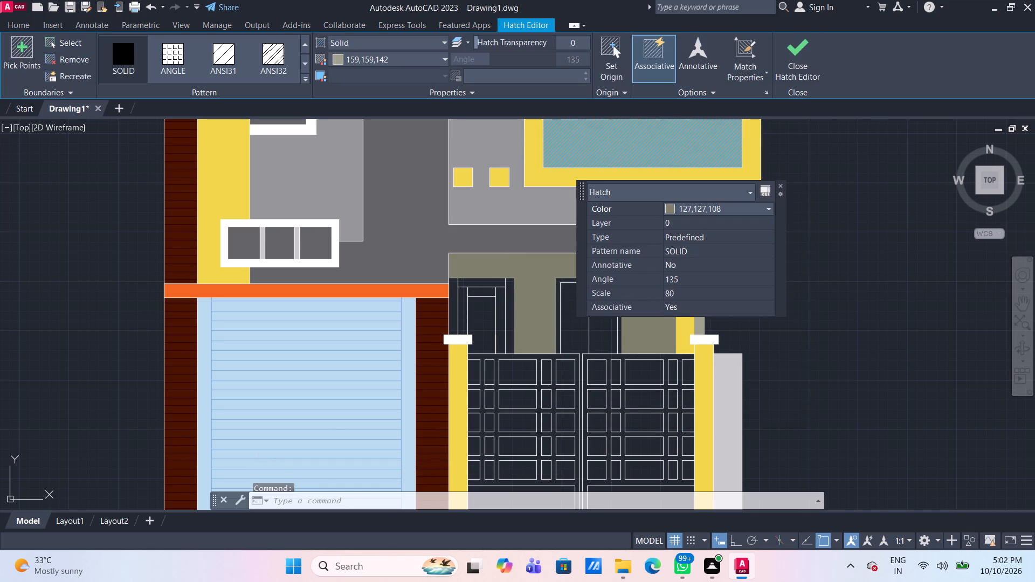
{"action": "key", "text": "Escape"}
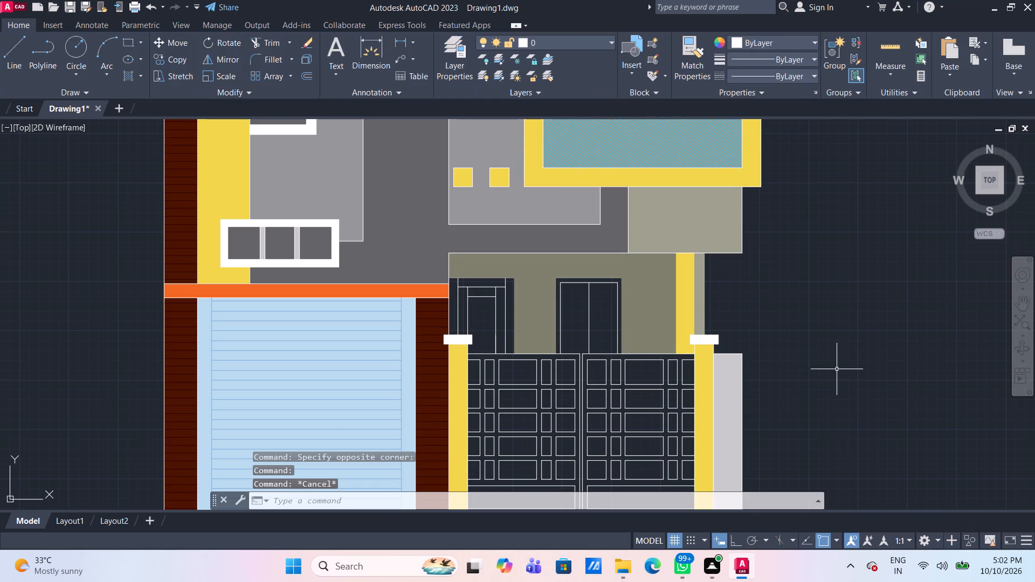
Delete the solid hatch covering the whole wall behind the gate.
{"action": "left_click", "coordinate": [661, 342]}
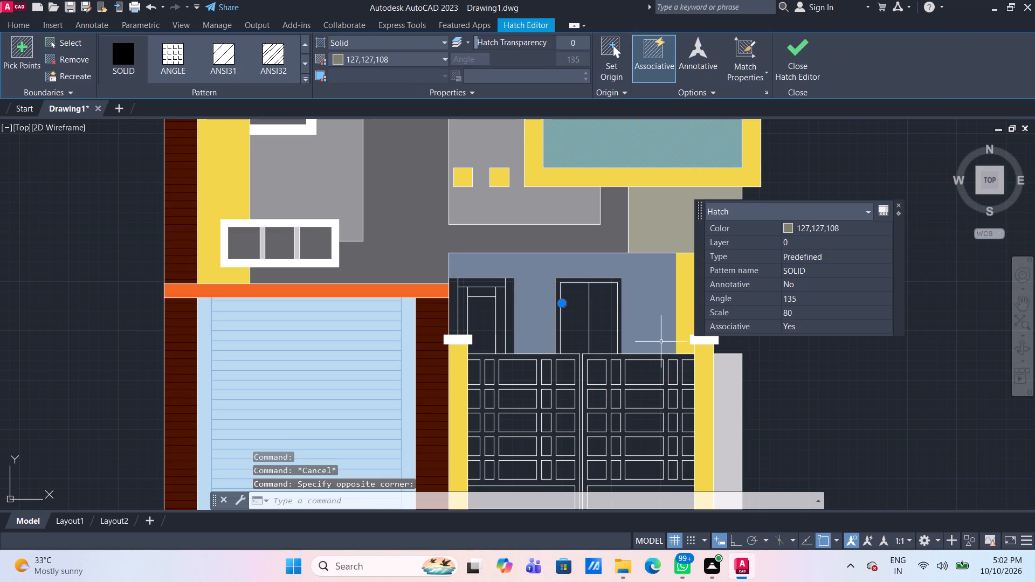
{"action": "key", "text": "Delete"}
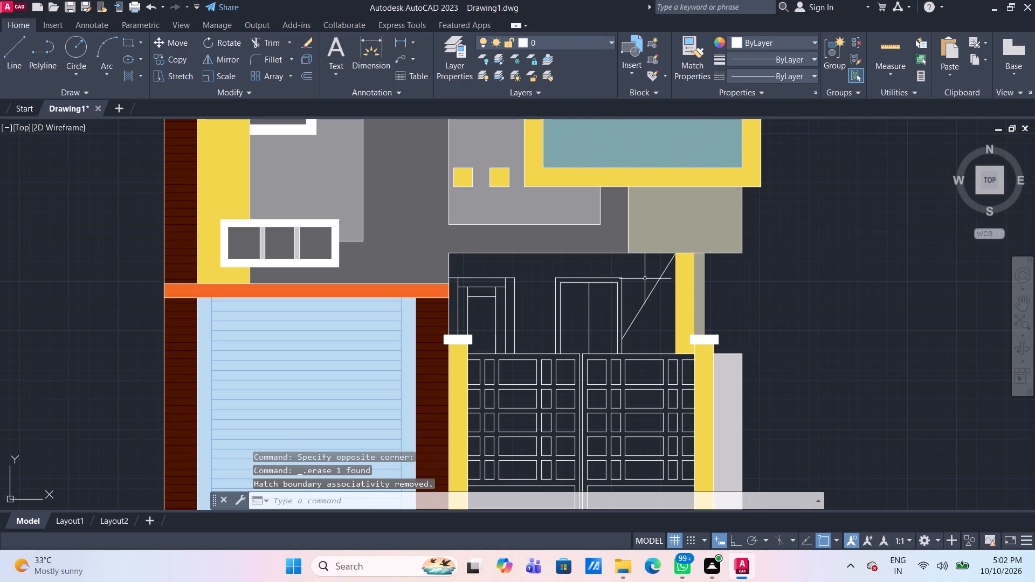
Fill only the area between the diagonal line and the yellow column behind the gate with a solid 159,159,142 hatch.
{"action": "left_click", "coordinate": [126, 79]}
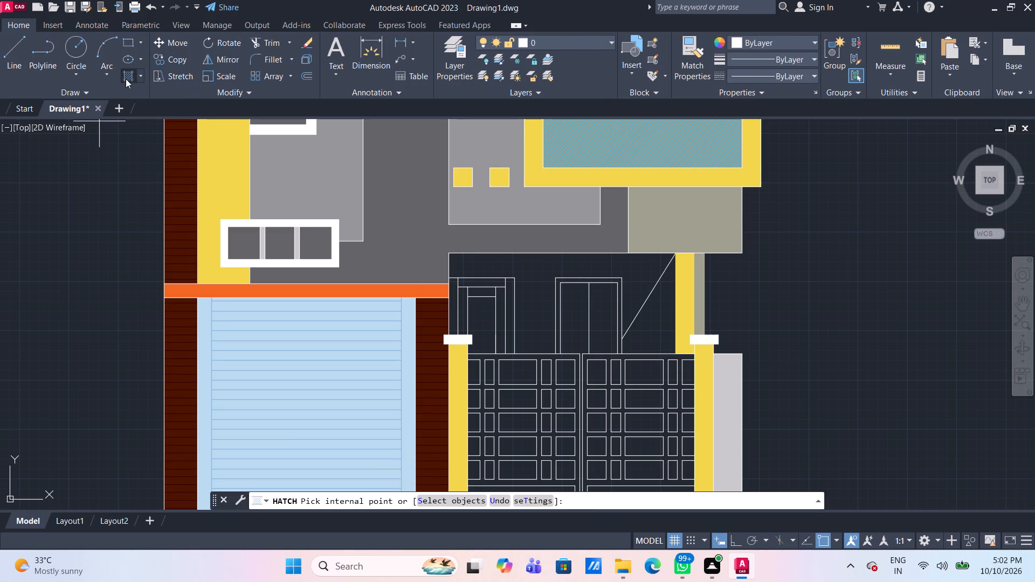
{"action": "left_click", "coordinate": [396, 56]}
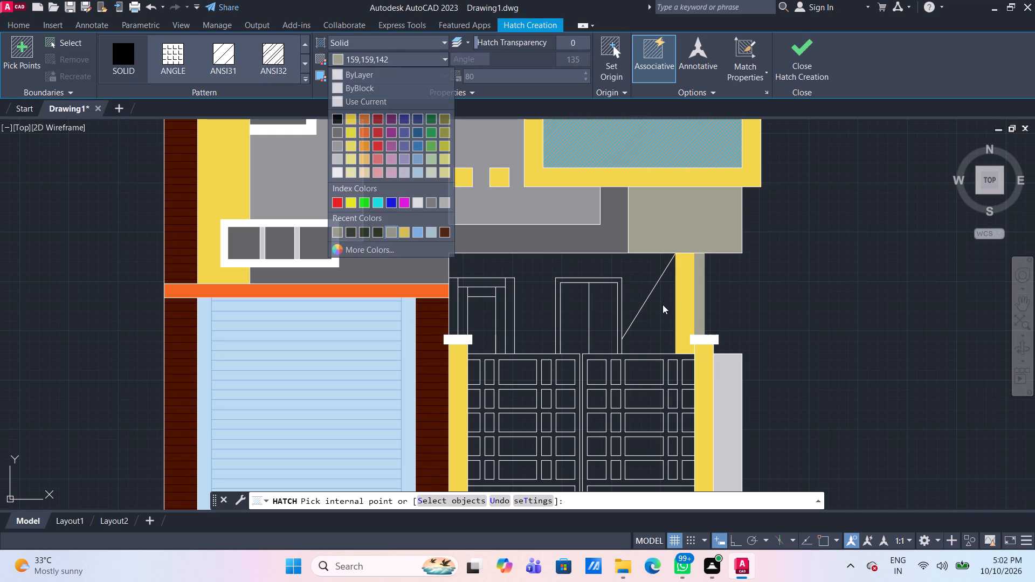
{"action": "left_click", "coordinate": [384, 59]}
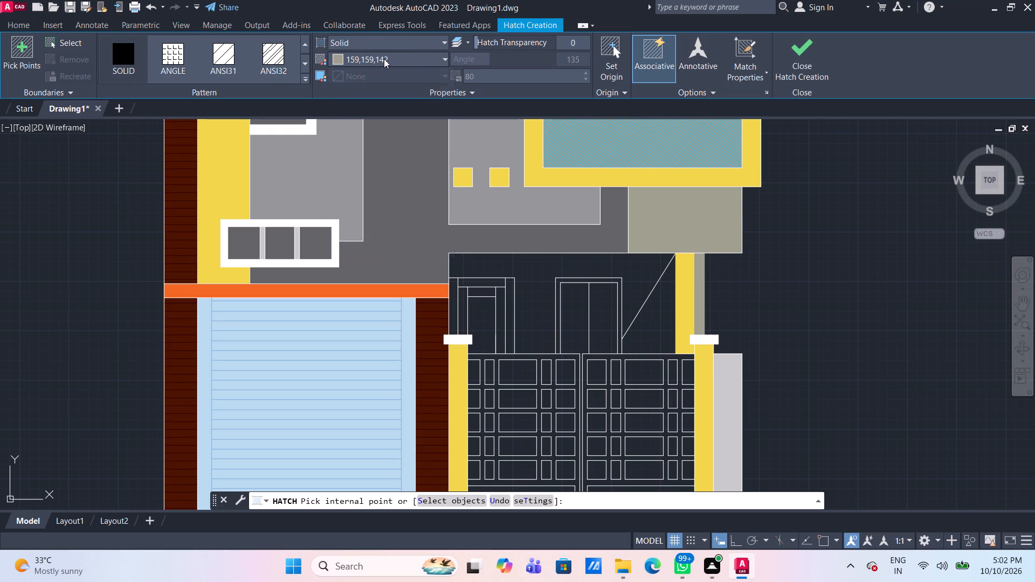
{"action": "left_click", "coordinate": [645, 334]}
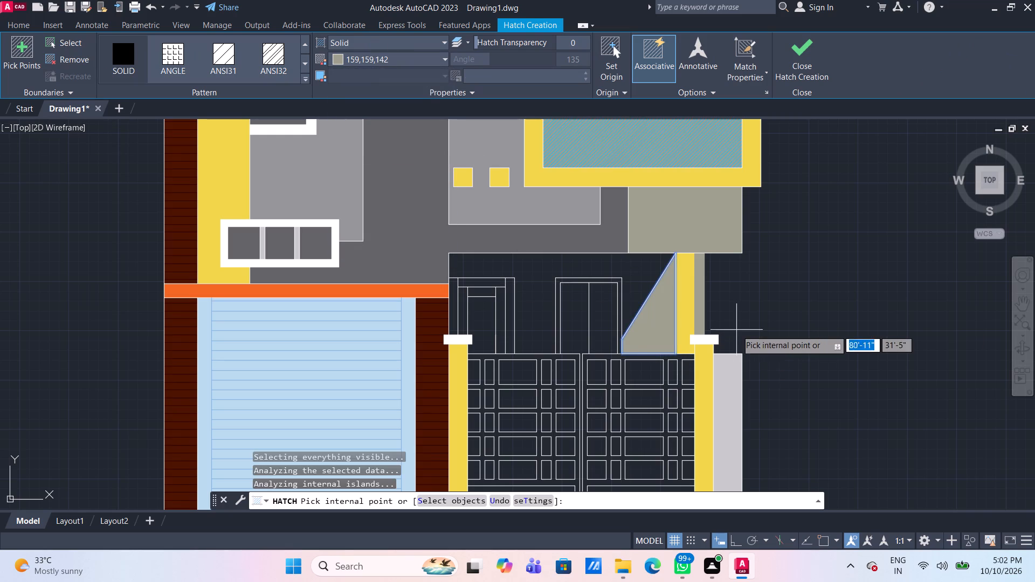
{"action": "key", "text": "Return"}
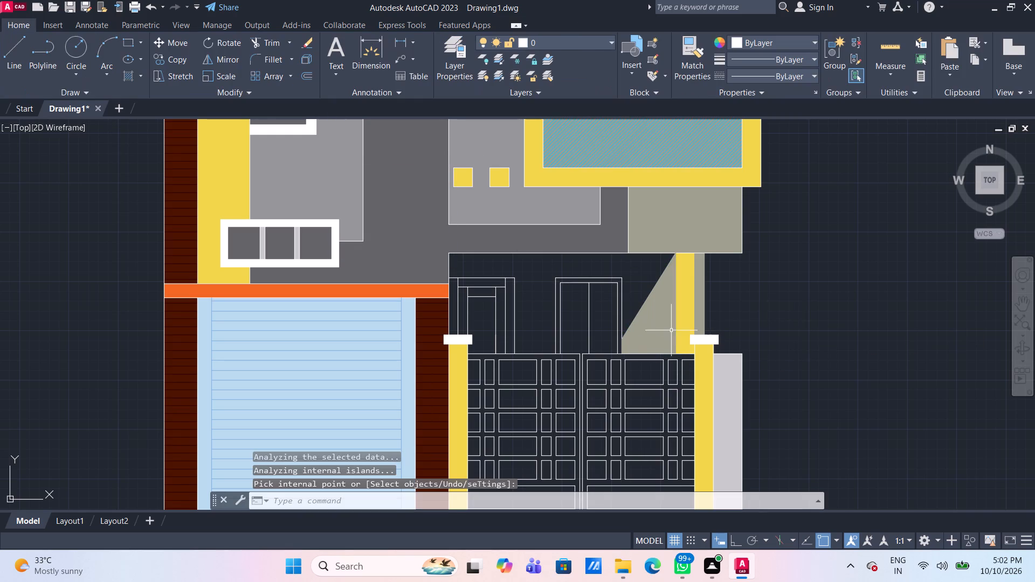
Add a separate solid 159,159,142 hatch to the wall around the two openings, up to the diagonal line.
{"action": "left_click", "coordinate": [122, 79]}
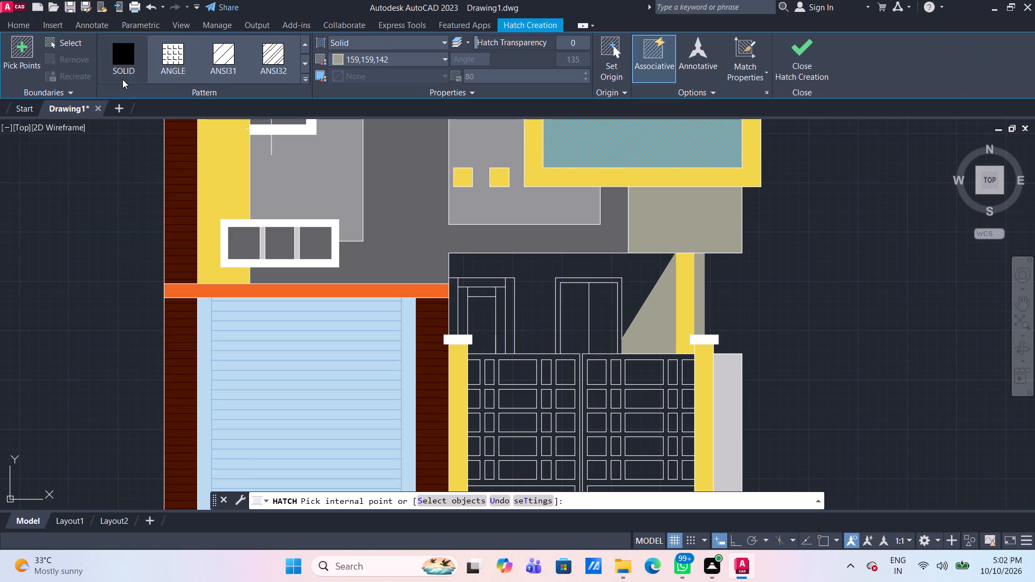
{"action": "left_click", "coordinate": [379, 60]}
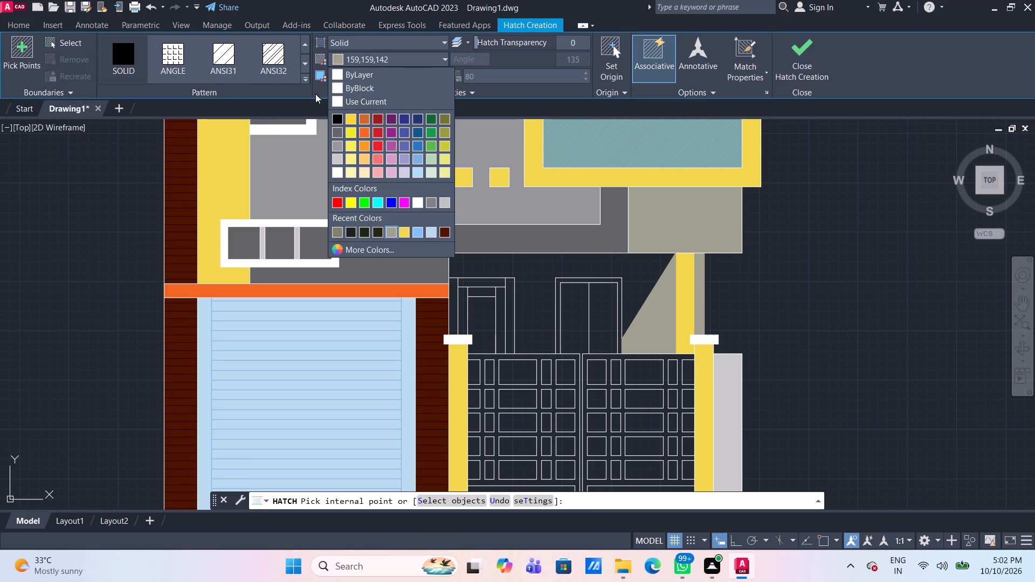
{"action": "left_click", "coordinate": [367, 60]}
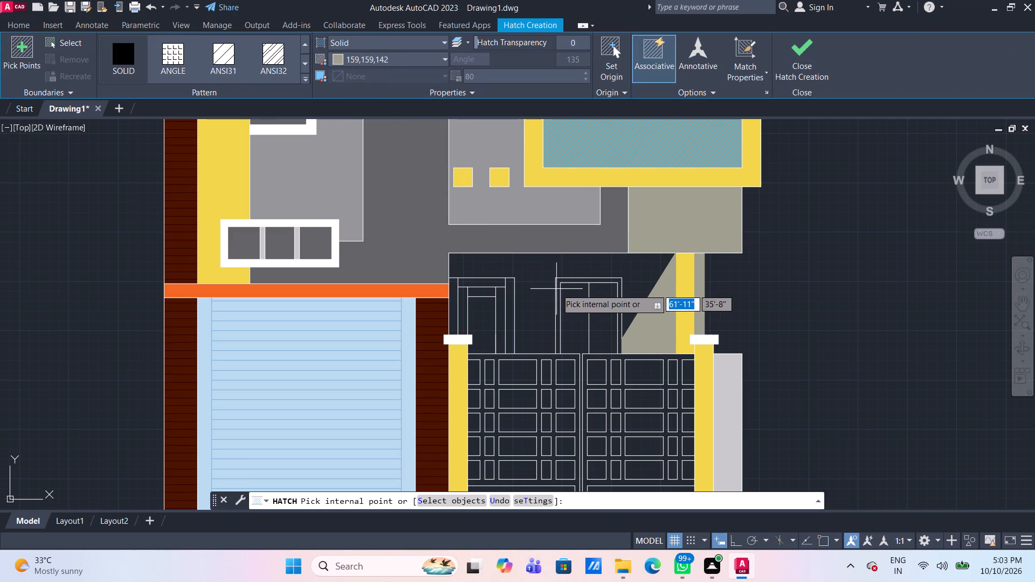
{"action": "left_click", "coordinate": [533, 283]}
{"action": "key", "text": "space"}
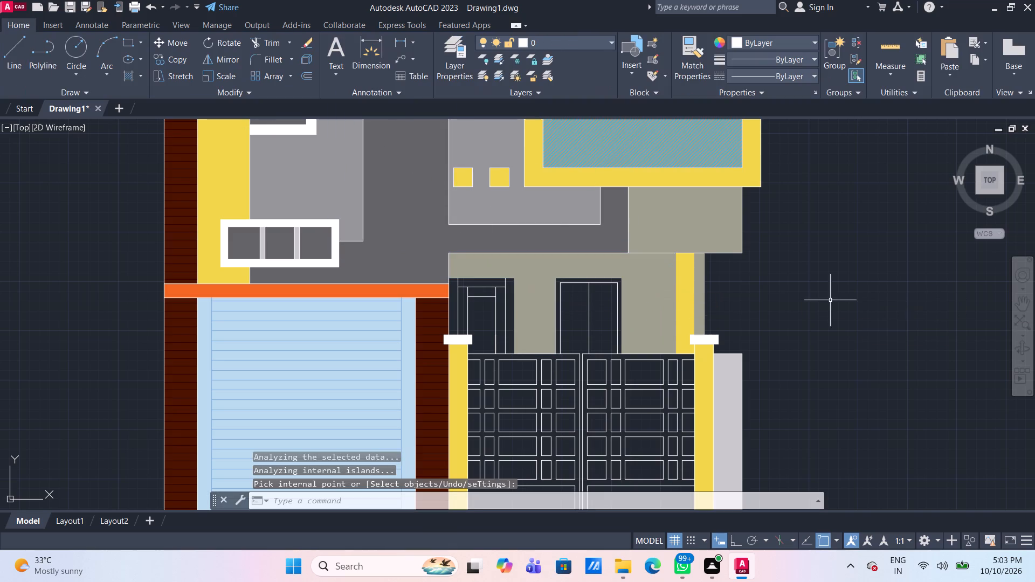
Darken the hatch on the wall around the two openings behind the gate to true colour 105,105,89.
{"action": "left_click", "coordinate": [540, 276]}
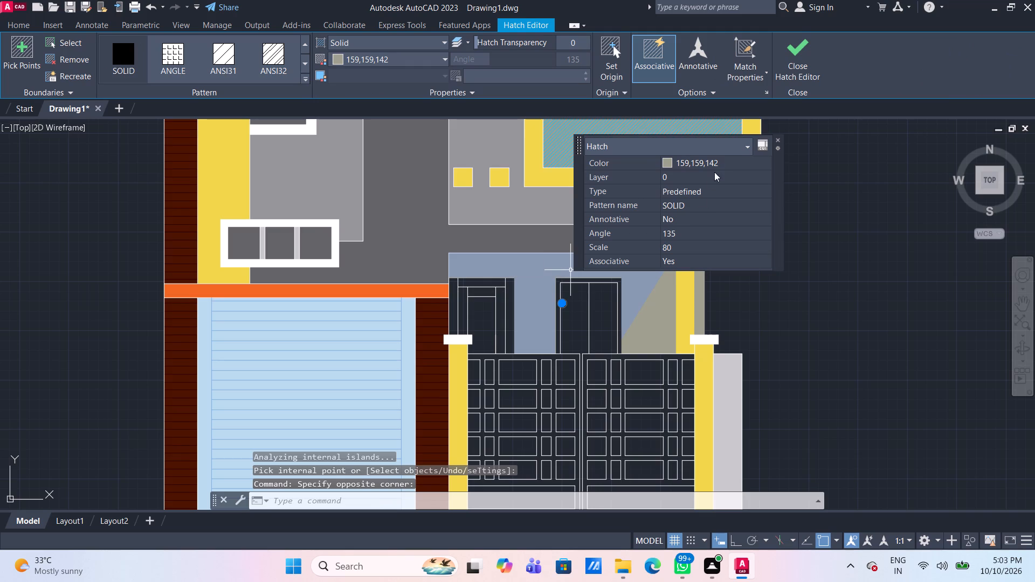
{"action": "left_click", "coordinate": [719, 162]}
{"action": "left_click", "coordinate": [719, 162]}
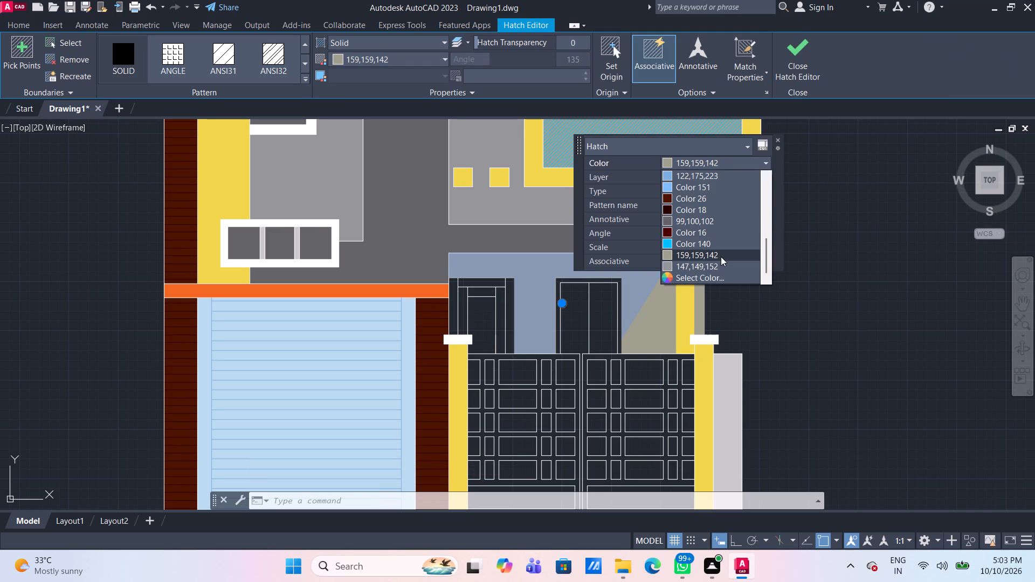
{"action": "scroll", "coordinate": [721, 264], "scroll_direction": "down", "scroll_amount": 2}
{"action": "left_click", "coordinate": [719, 280]}
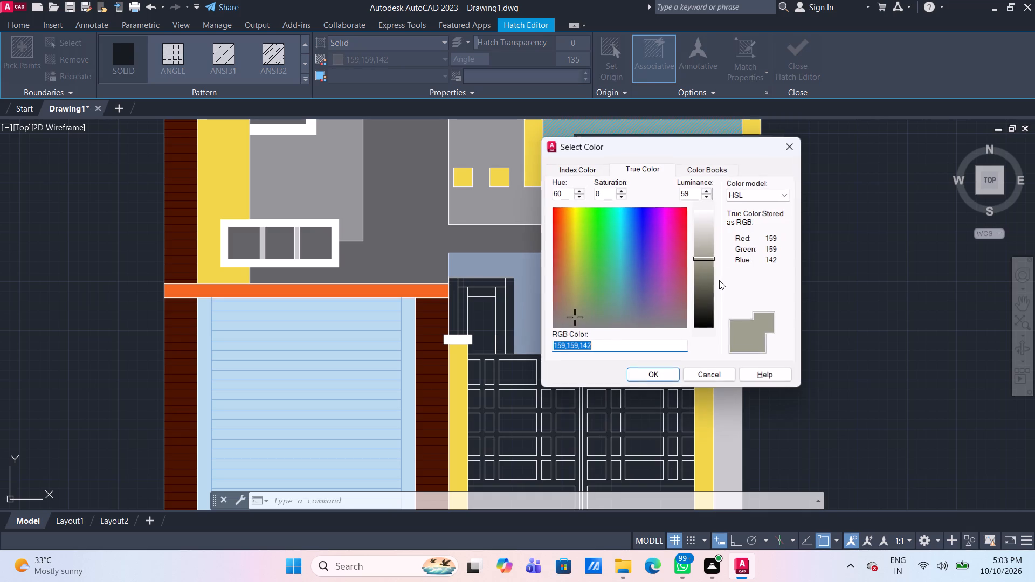
{"action": "left_click", "coordinate": [708, 268]}
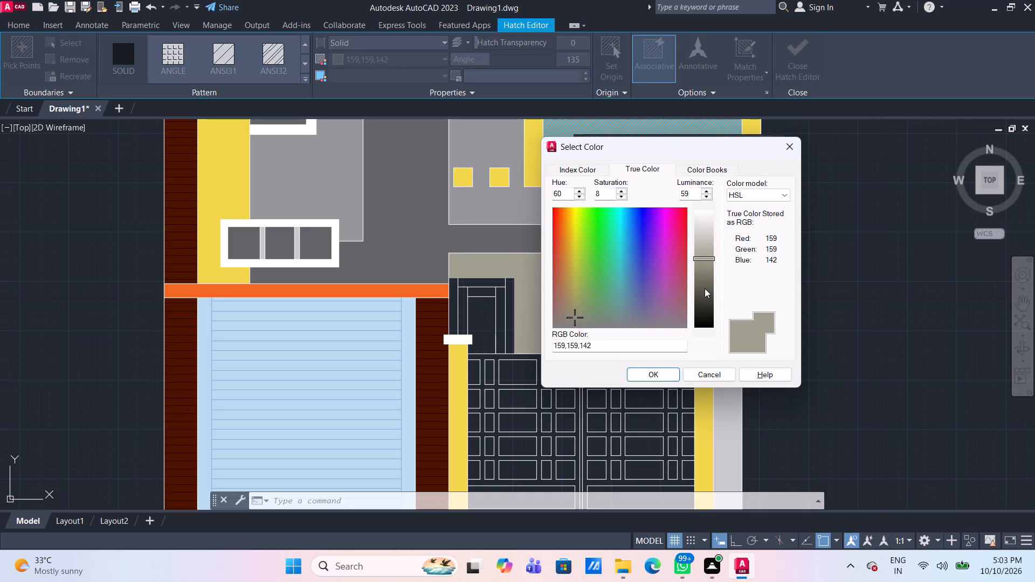
{"action": "left_click", "coordinate": [705, 288]}
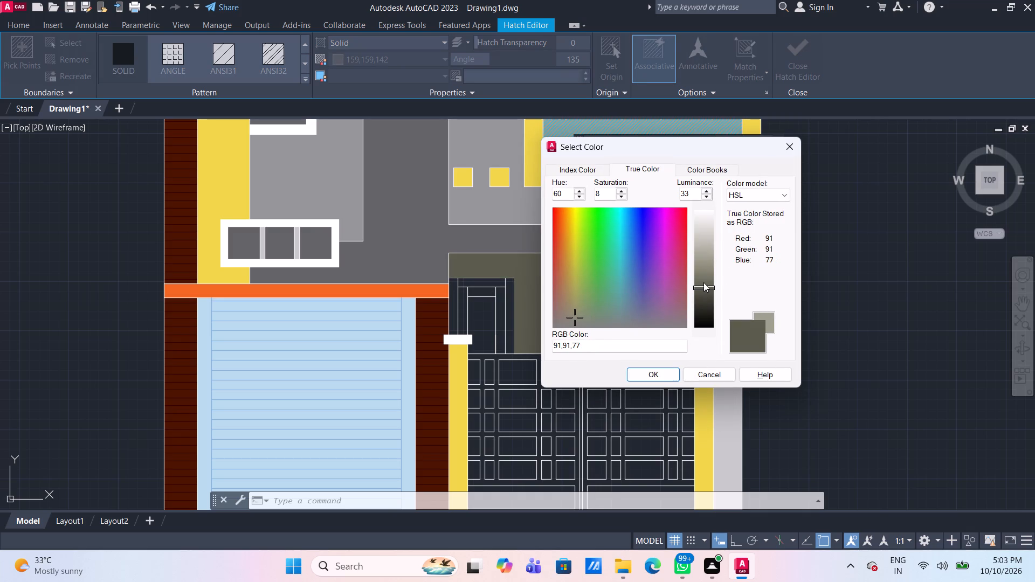
{"action": "left_click", "coordinate": [703, 282]}
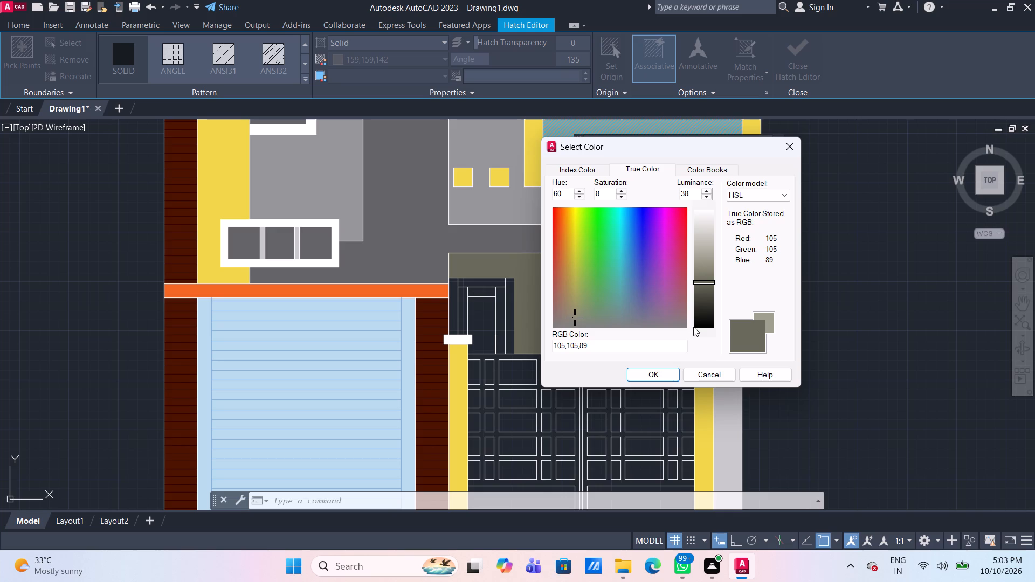
{"action": "left_click", "coordinate": [674, 375]}
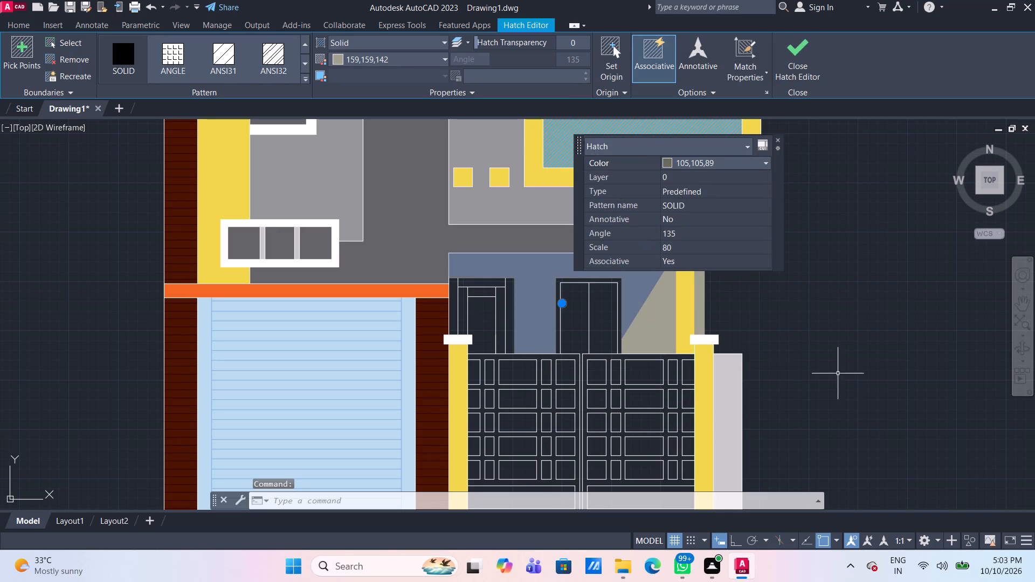
{"action": "key", "text": "Escape"}
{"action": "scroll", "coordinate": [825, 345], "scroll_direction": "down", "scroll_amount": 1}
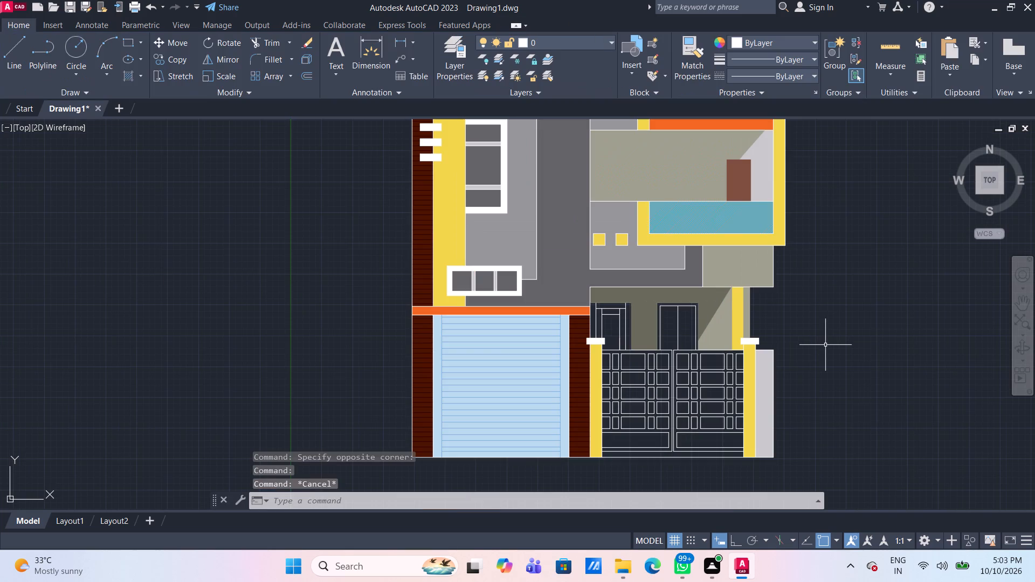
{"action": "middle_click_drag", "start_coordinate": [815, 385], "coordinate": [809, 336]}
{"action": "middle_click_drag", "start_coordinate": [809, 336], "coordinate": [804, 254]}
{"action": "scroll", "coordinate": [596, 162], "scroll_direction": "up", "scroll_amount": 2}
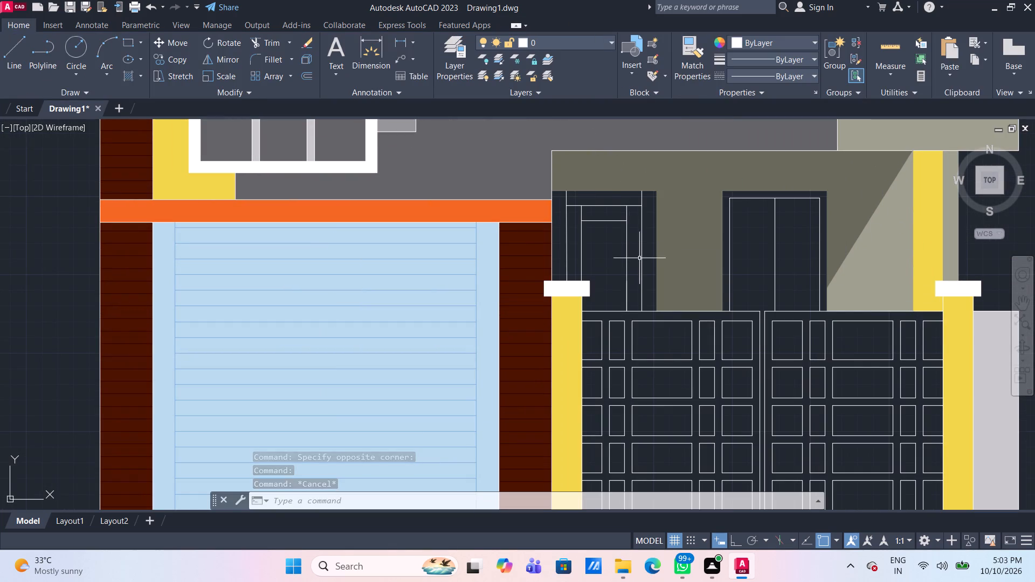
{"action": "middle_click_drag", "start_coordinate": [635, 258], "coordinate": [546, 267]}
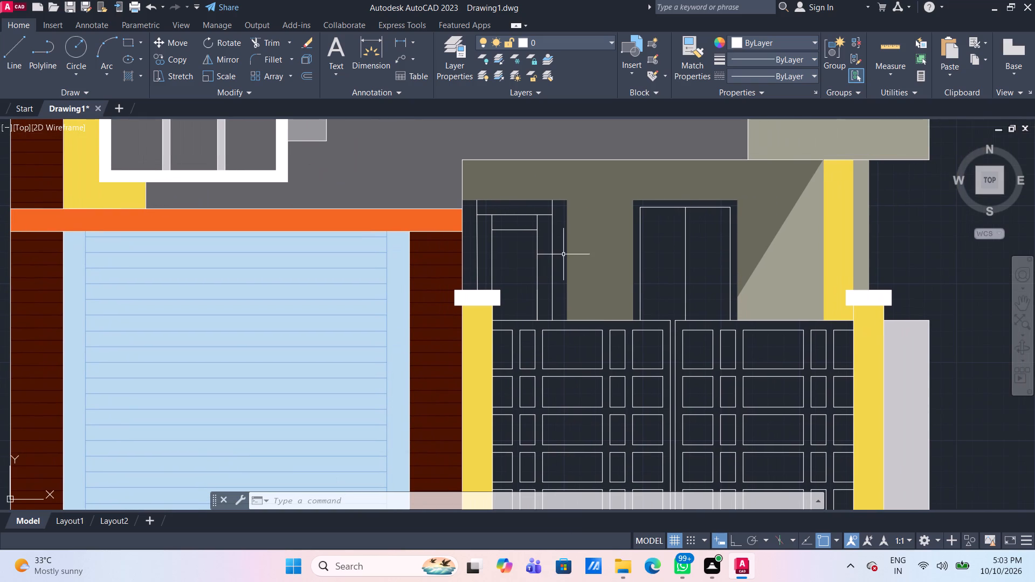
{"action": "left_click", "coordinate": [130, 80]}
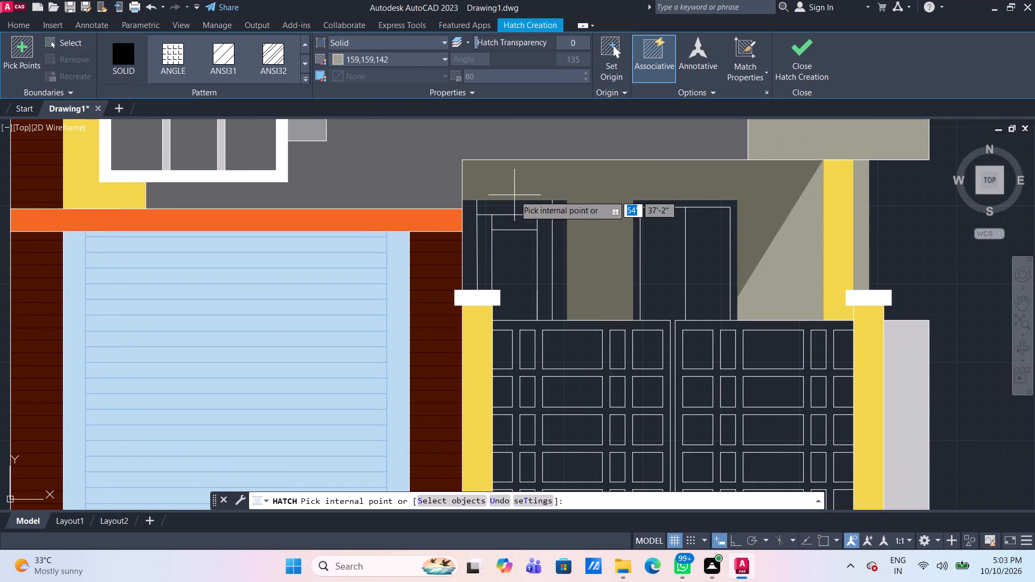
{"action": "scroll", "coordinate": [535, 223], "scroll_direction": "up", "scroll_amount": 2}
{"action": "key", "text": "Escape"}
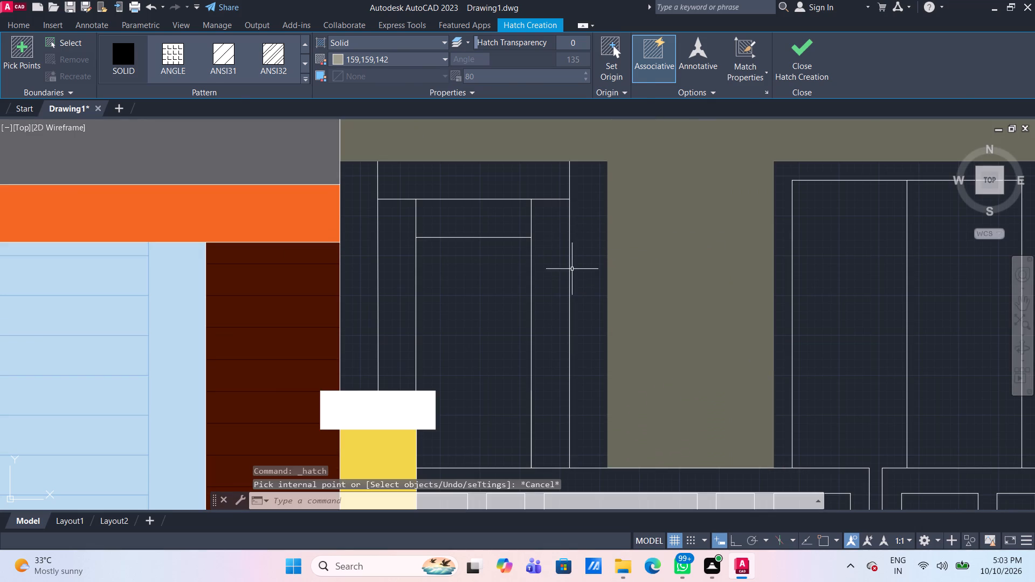
Set the colour of the six frame lines in the opening nearest the garage, behind the gate, to 28,33,23.
{"action": "left_click", "coordinate": [582, 279]}
{"action": "left_click", "coordinate": [355, 183]}
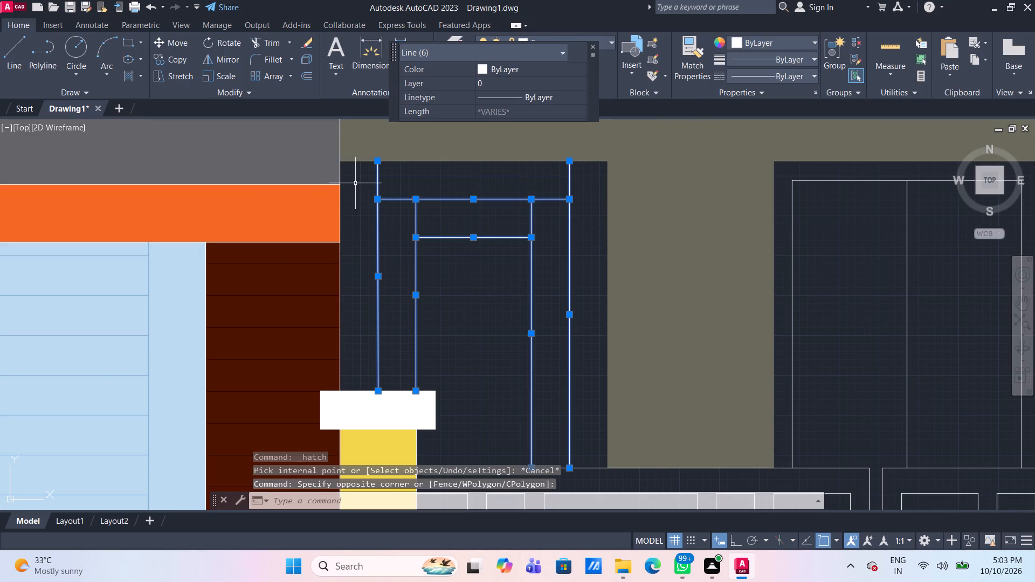
{"action": "left_click", "coordinate": [537, 73]}
{"action": "left_click", "coordinate": [537, 73]}
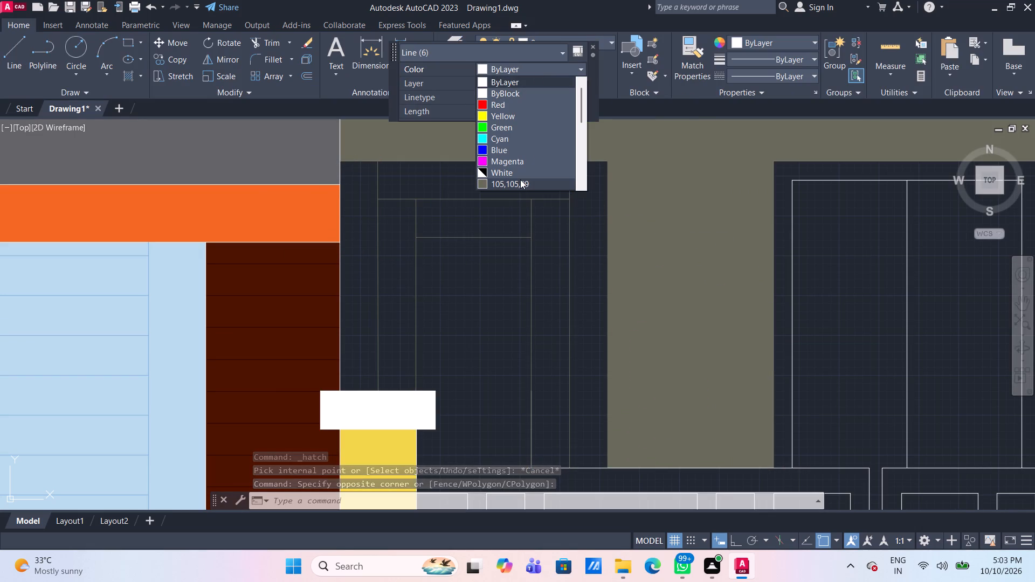
{"action": "scroll", "coordinate": [520, 179], "scroll_direction": "down", "scroll_amount": 3}
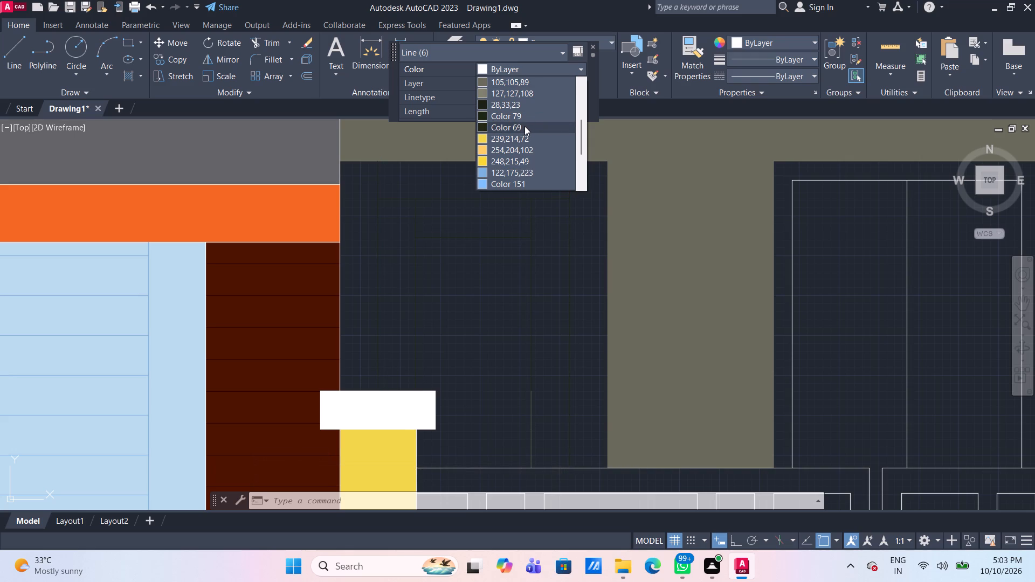
{"action": "left_click", "coordinate": [527, 106]}
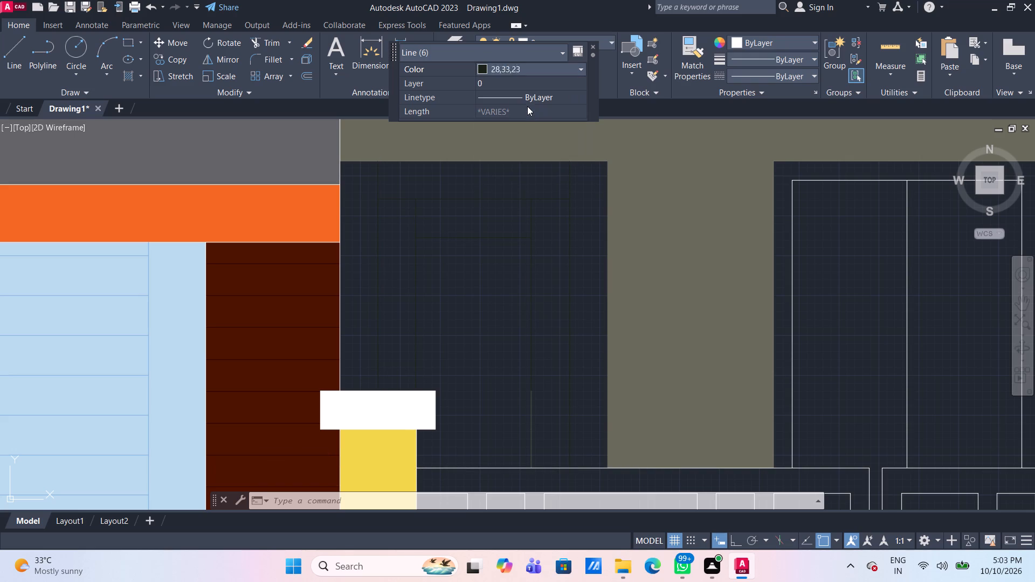
{"action": "key", "text": "Escape"}
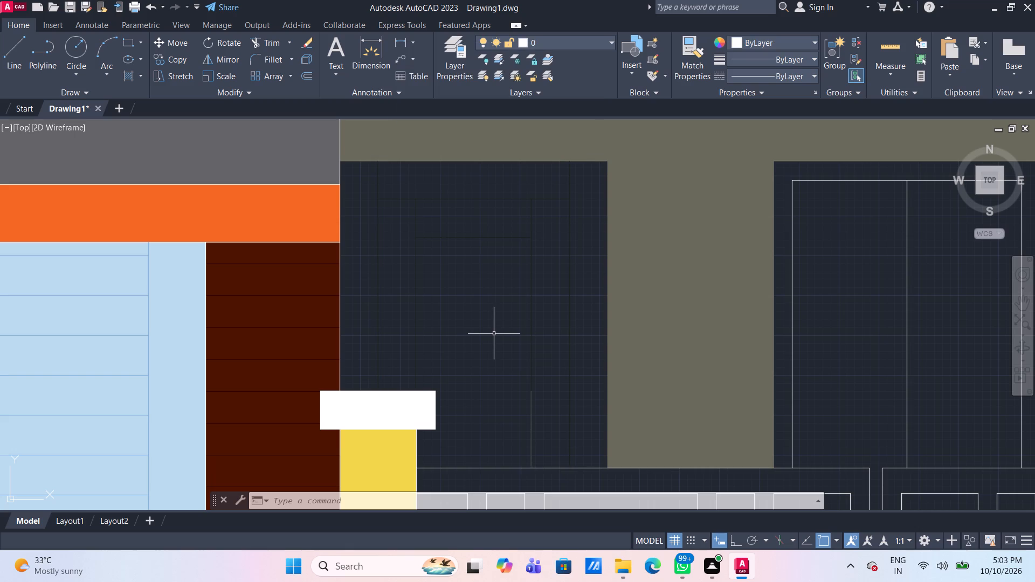
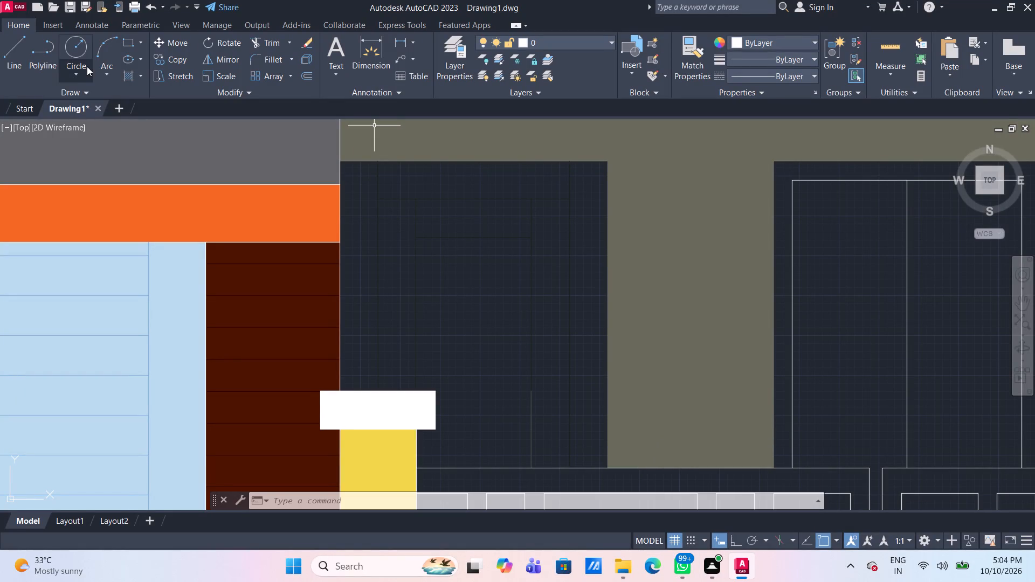
Fill all the frame bands and the inner panel of the opening nearest the garage with a solid hatch in index colour 25.
{"action": "left_click", "coordinate": [129, 79]}
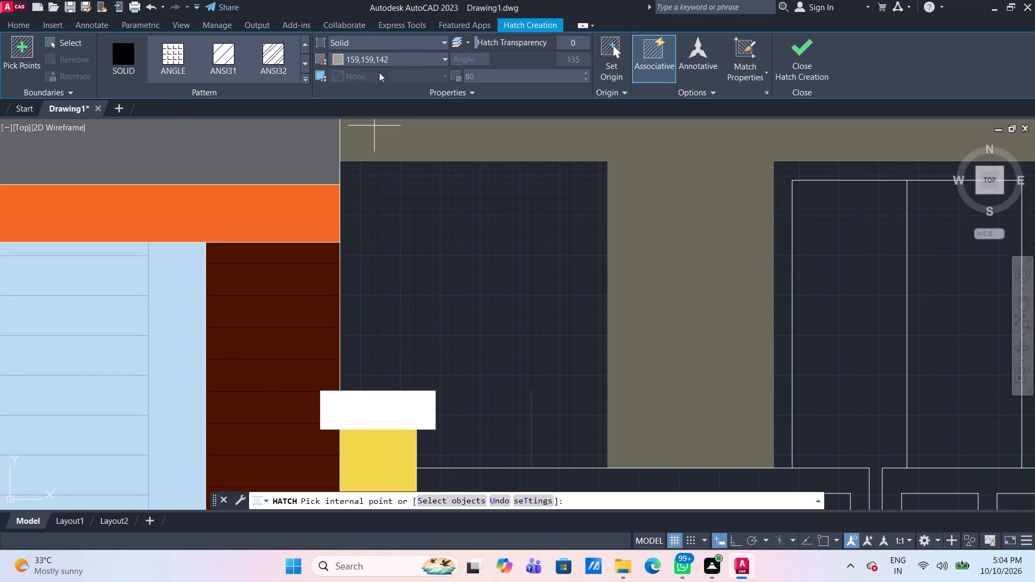
{"action": "left_click", "coordinate": [398, 58]}
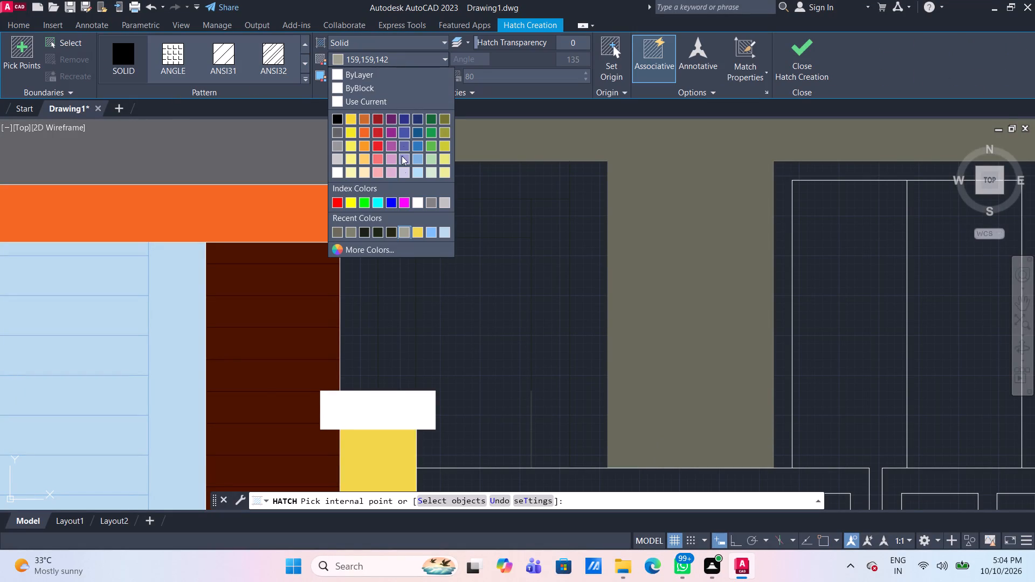
{"action": "left_click", "coordinate": [417, 246]}
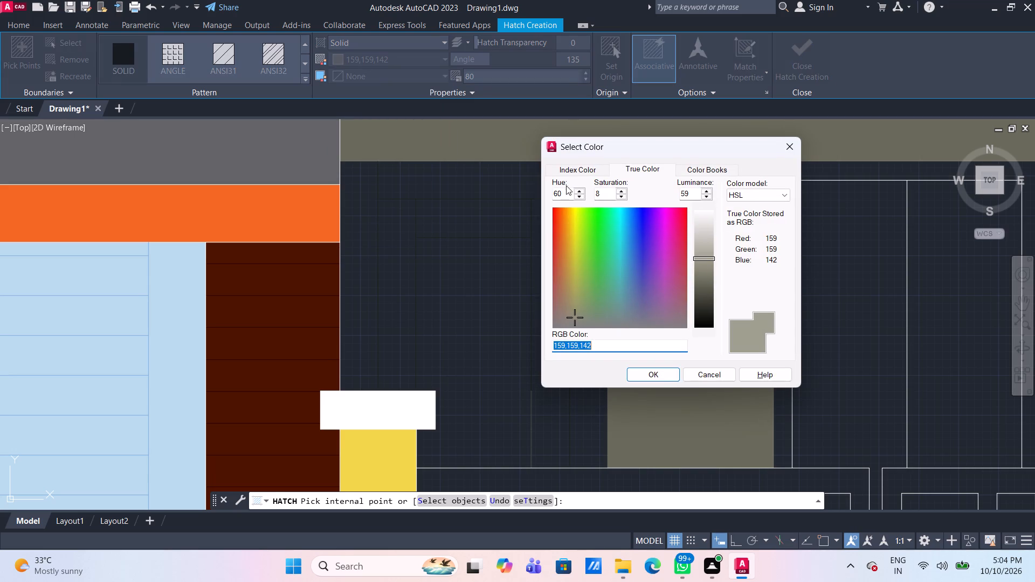
{"action": "left_click", "coordinate": [572, 168]}
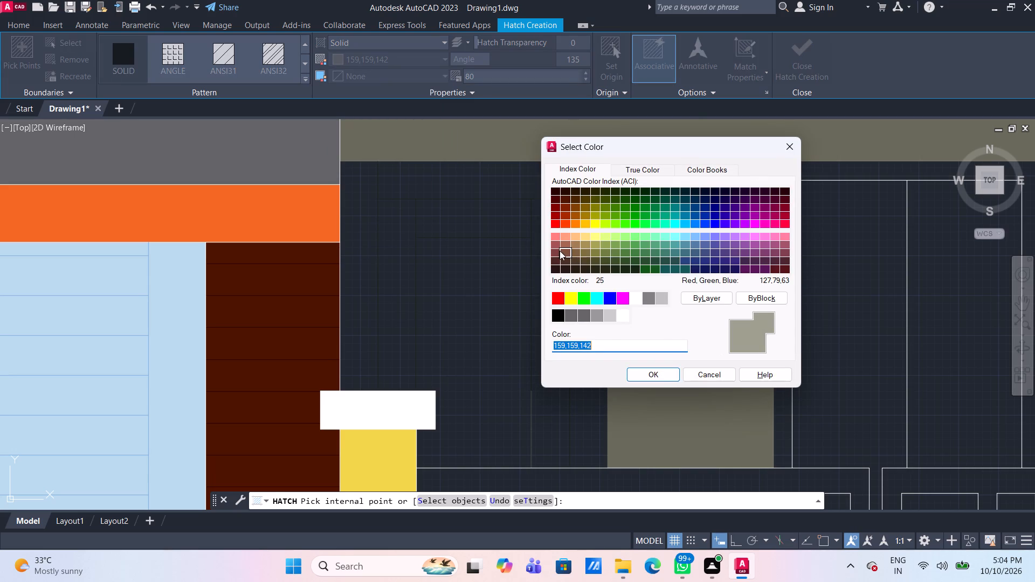
{"action": "left_click", "coordinate": [565, 250]}
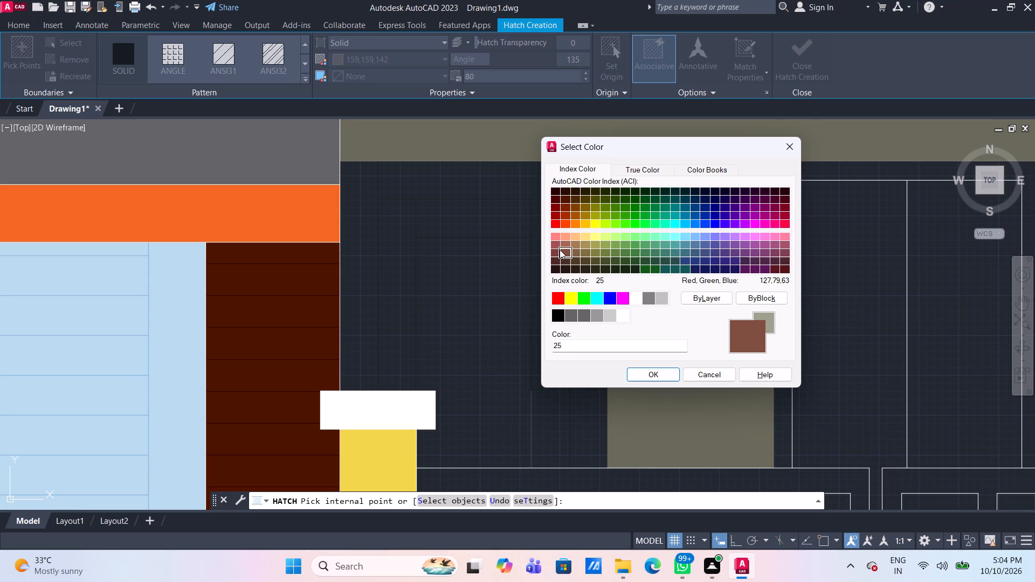
{"action": "left_click", "coordinate": [559, 250]}
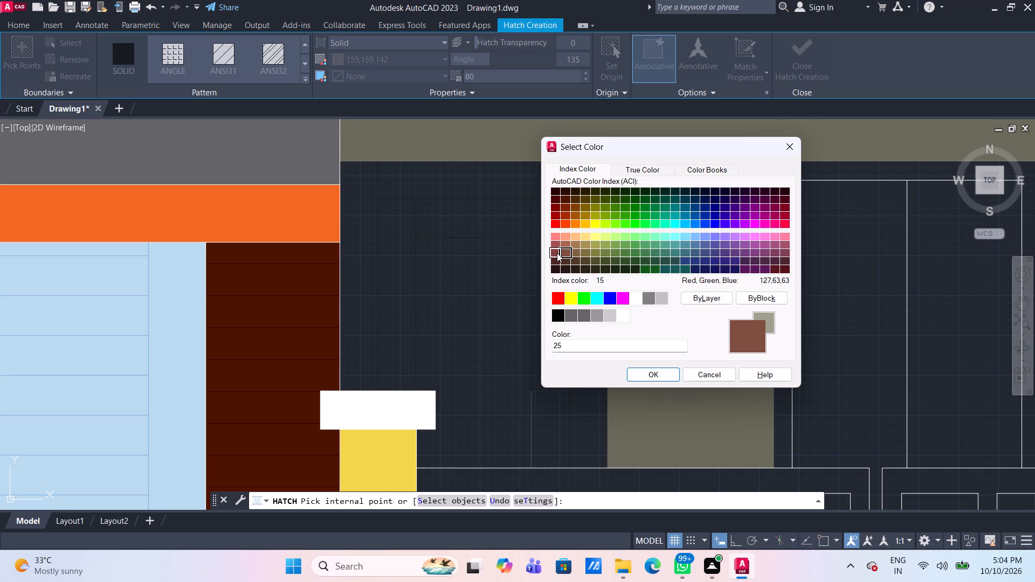
{"action": "left_click", "coordinate": [557, 253]}
{"action": "left_click", "coordinate": [568, 251]}
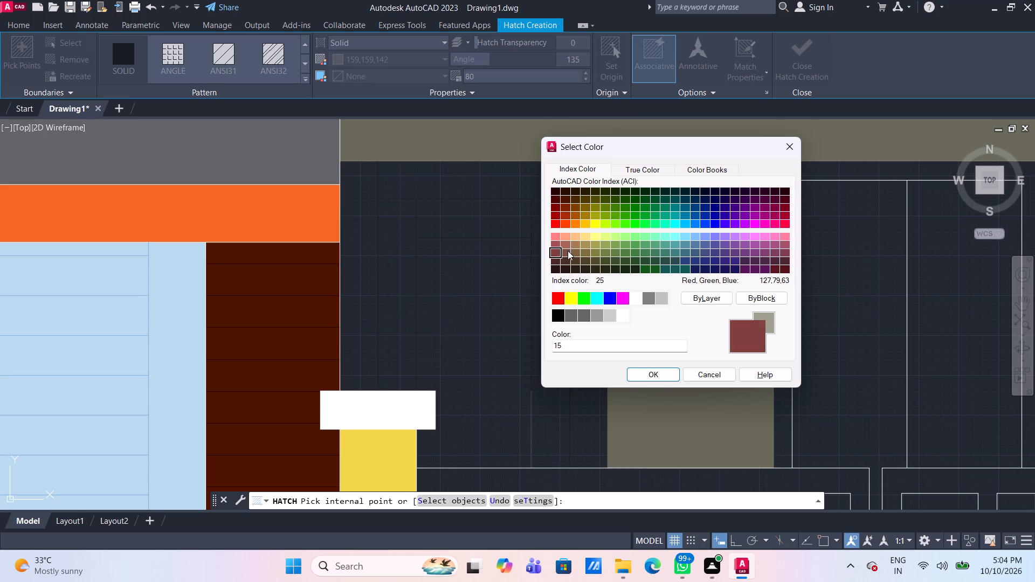
{"action": "left_click", "coordinate": [566, 261]}
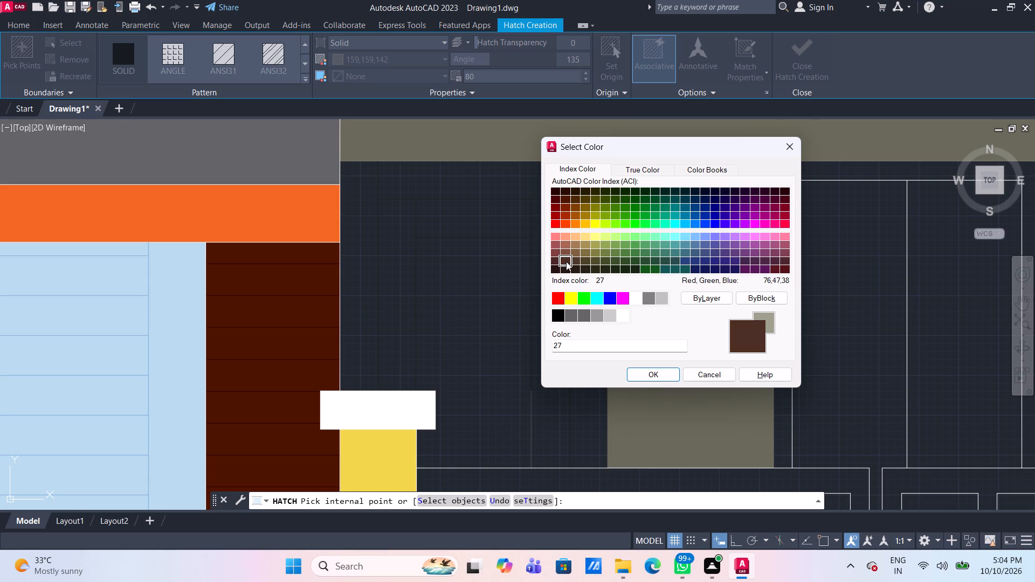
{"action": "left_click", "coordinate": [565, 252]}
{"action": "left_click", "coordinate": [637, 376]}
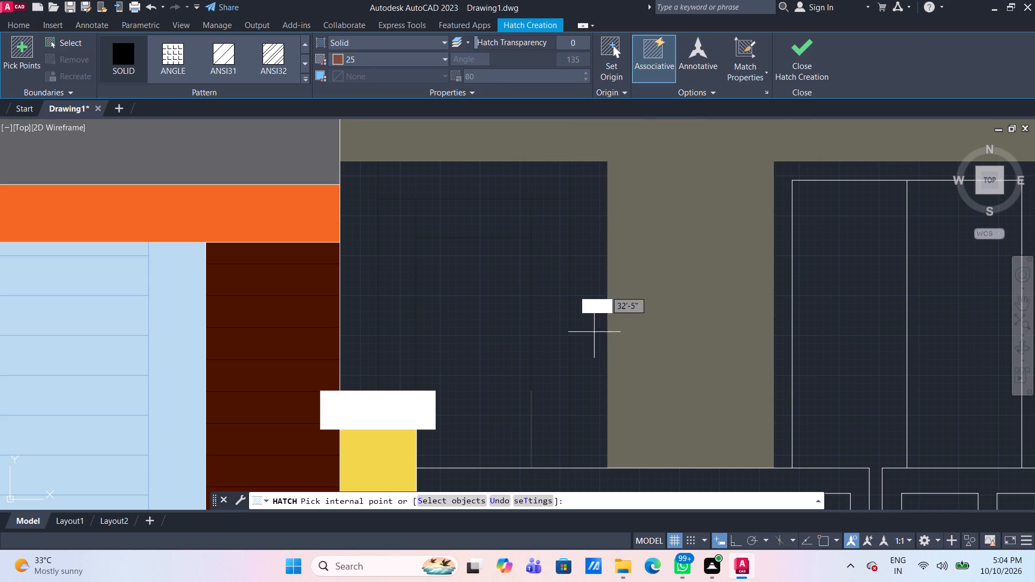
{"action": "left_click", "coordinate": [587, 266]}
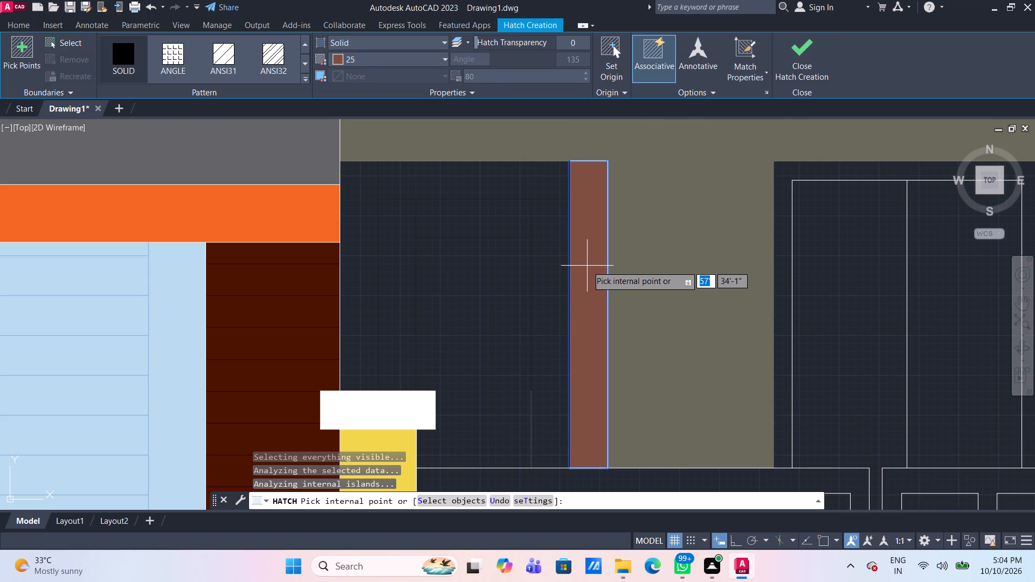
{"action": "left_click", "coordinate": [550, 267]}
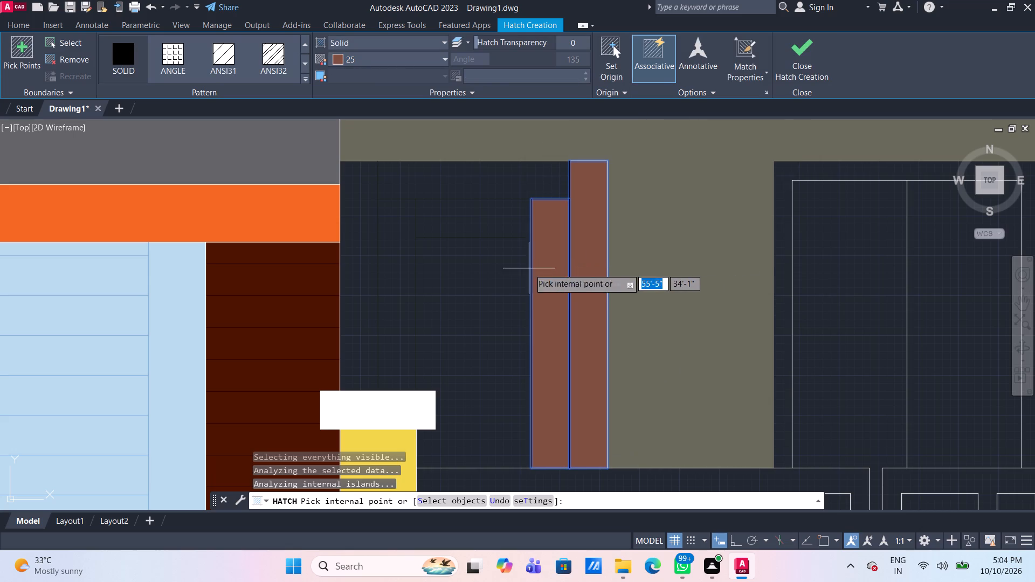
{"action": "left_click", "coordinate": [496, 283]}
{"action": "left_click", "coordinate": [463, 219]}
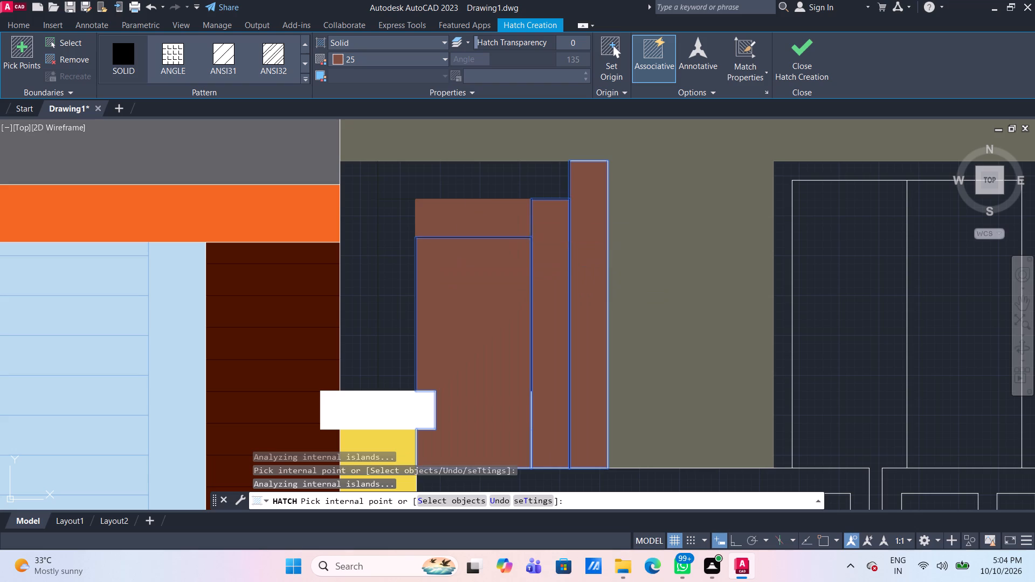
{"action": "left_click", "coordinate": [463, 183]}
{"action": "left_click", "coordinate": [394, 233]}
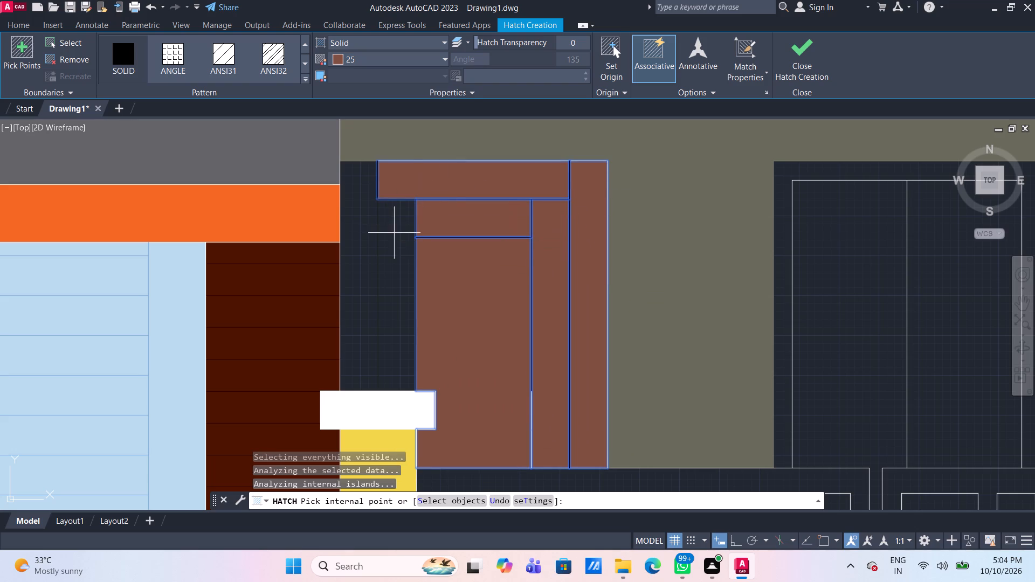
{"action": "left_click", "coordinate": [360, 227]}
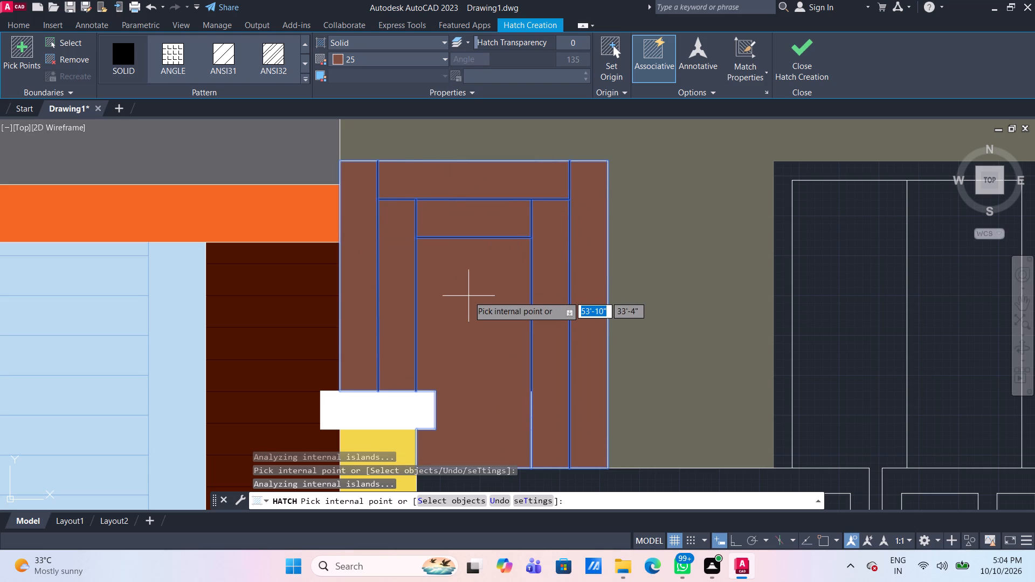
{"action": "key", "text": "Return"}
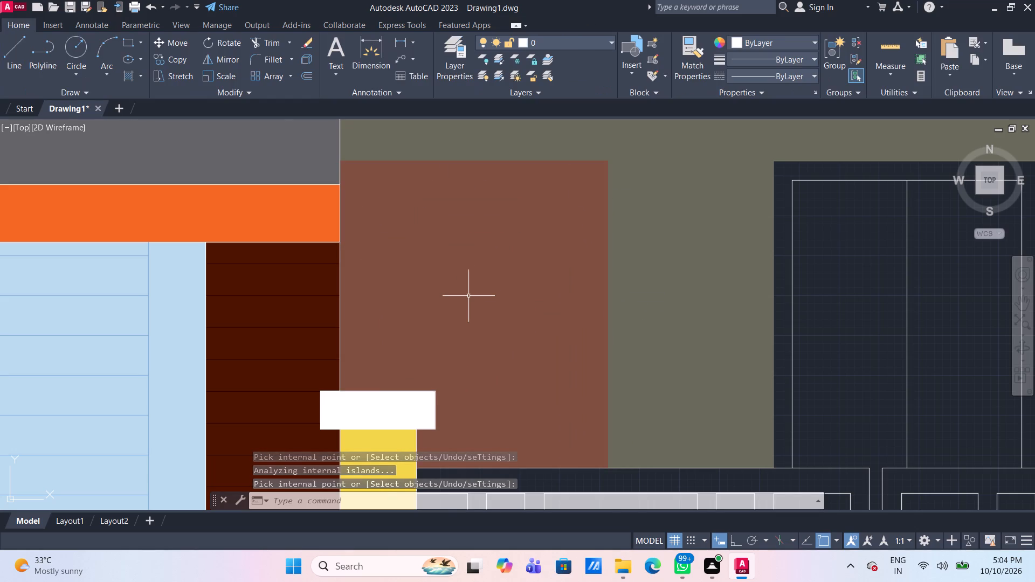
{"action": "scroll", "coordinate": [468, 296], "scroll_direction": "down", "scroll_amount": 2}
{"action": "scroll", "coordinate": [630, 308], "scroll_direction": "up", "scroll_amount": 1}
{"action": "middle_click_drag", "start_coordinate": [625, 308], "coordinate": [509, 284]}
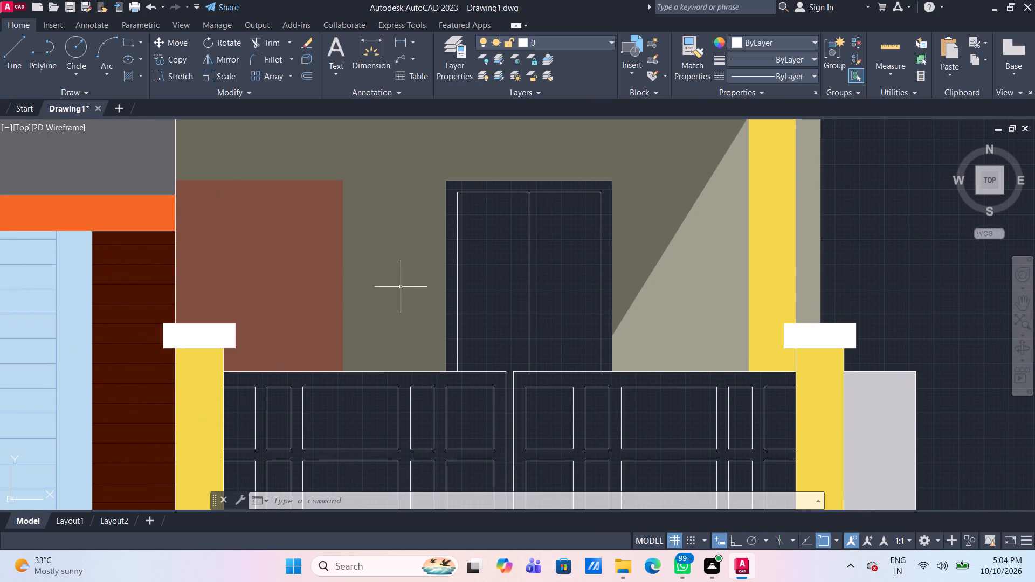
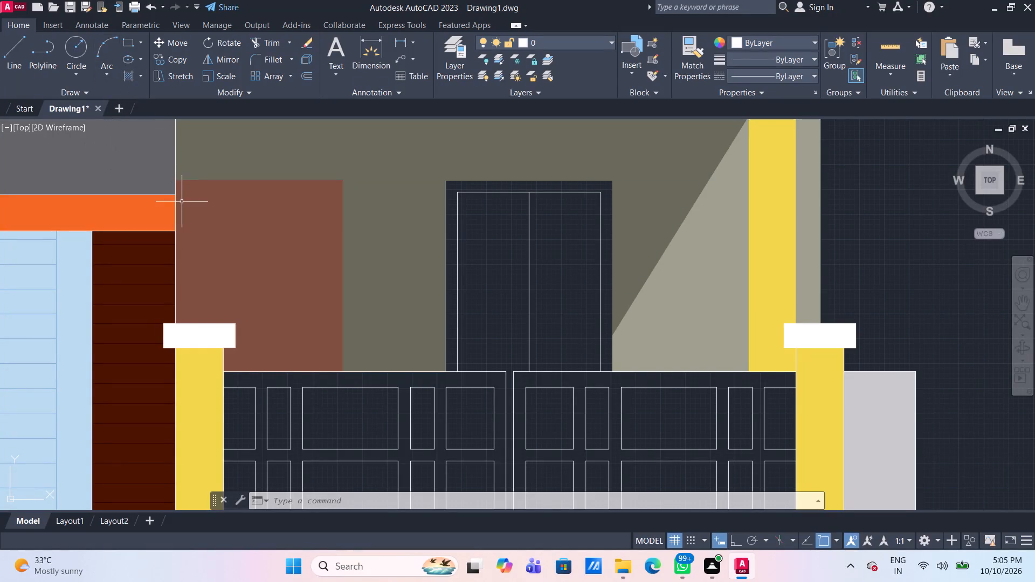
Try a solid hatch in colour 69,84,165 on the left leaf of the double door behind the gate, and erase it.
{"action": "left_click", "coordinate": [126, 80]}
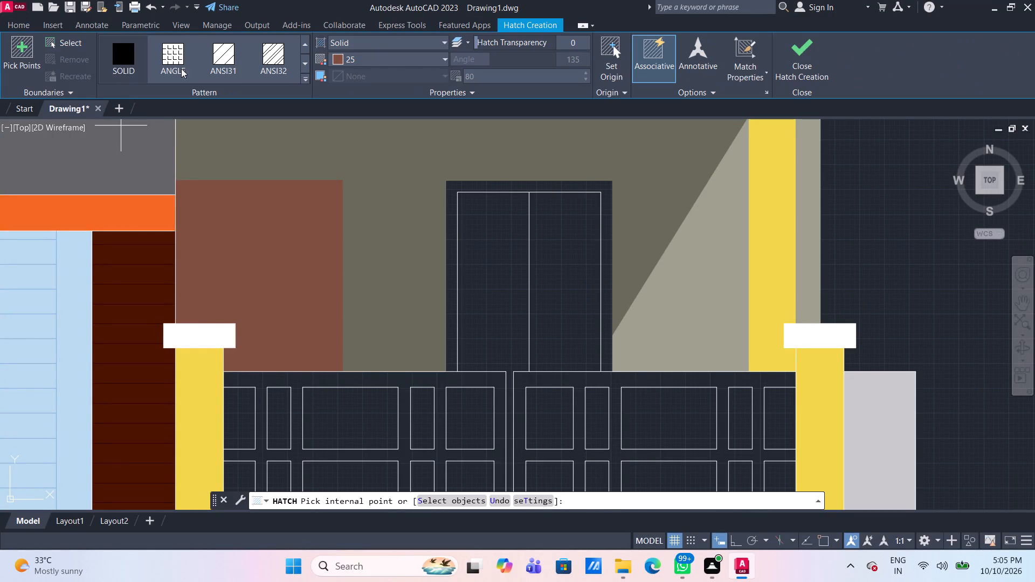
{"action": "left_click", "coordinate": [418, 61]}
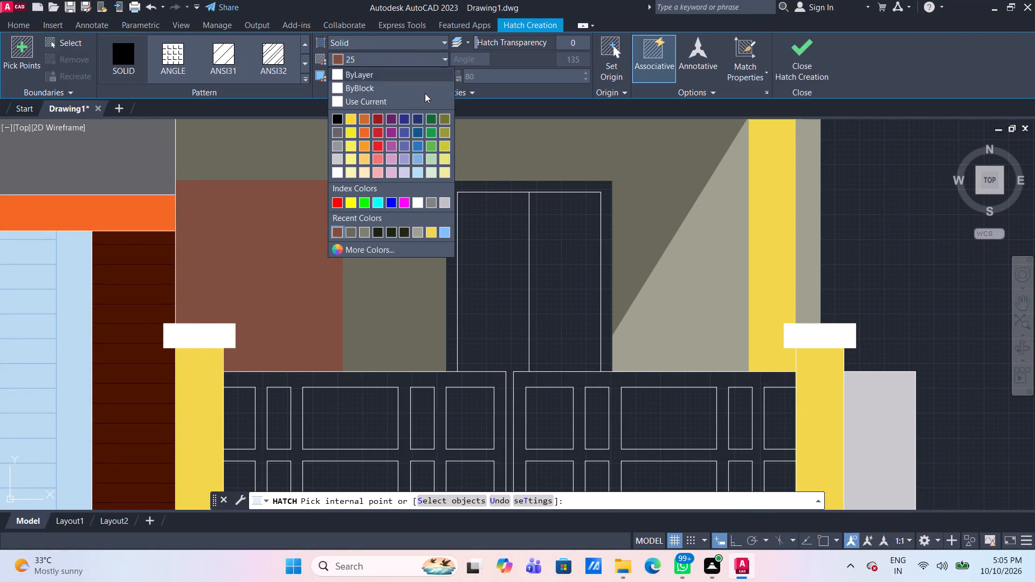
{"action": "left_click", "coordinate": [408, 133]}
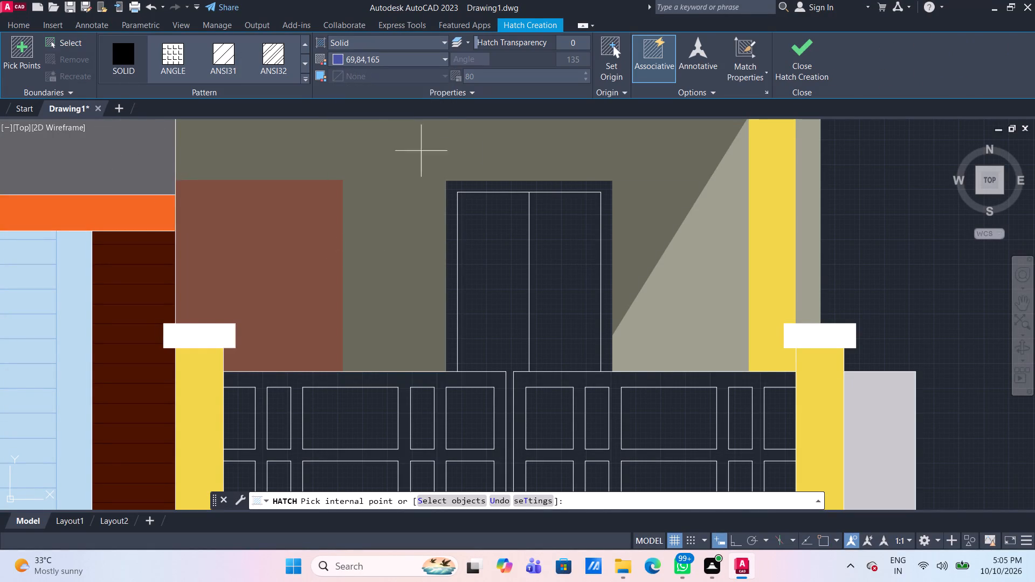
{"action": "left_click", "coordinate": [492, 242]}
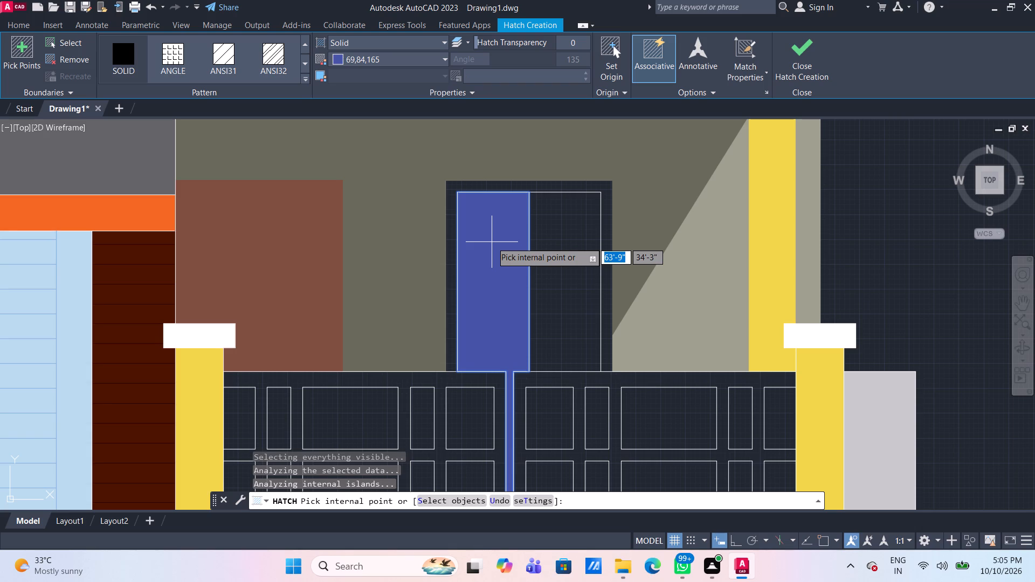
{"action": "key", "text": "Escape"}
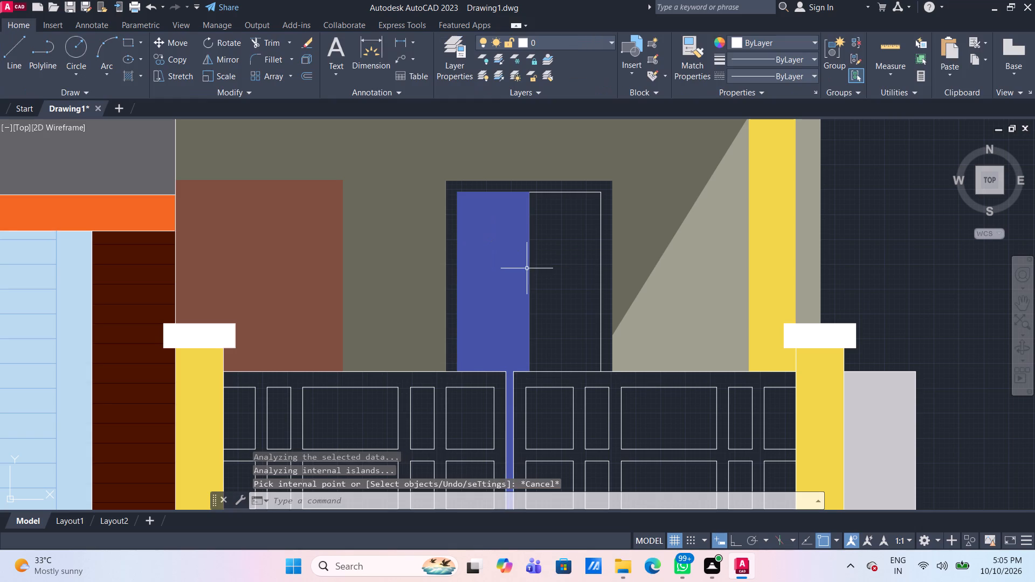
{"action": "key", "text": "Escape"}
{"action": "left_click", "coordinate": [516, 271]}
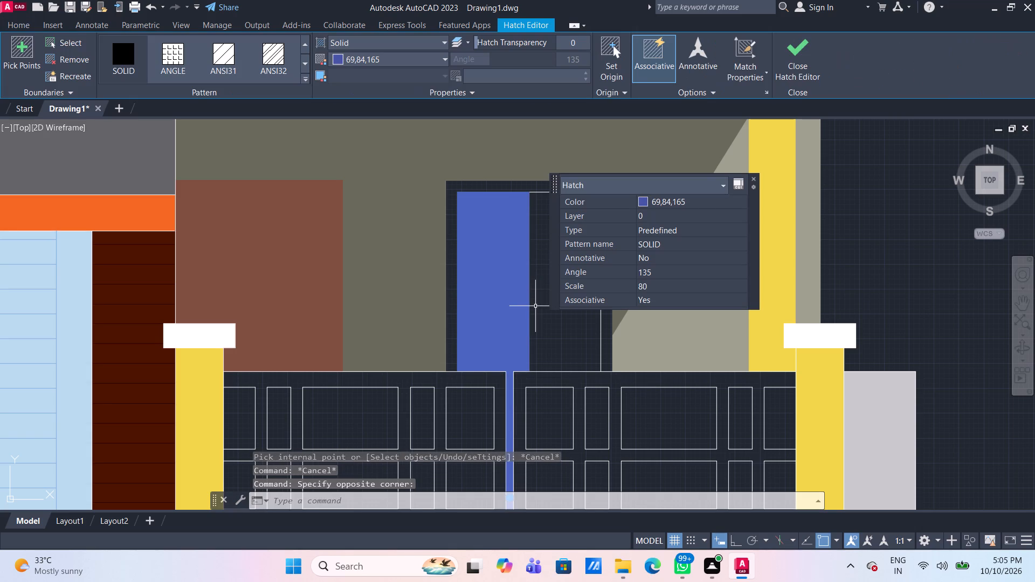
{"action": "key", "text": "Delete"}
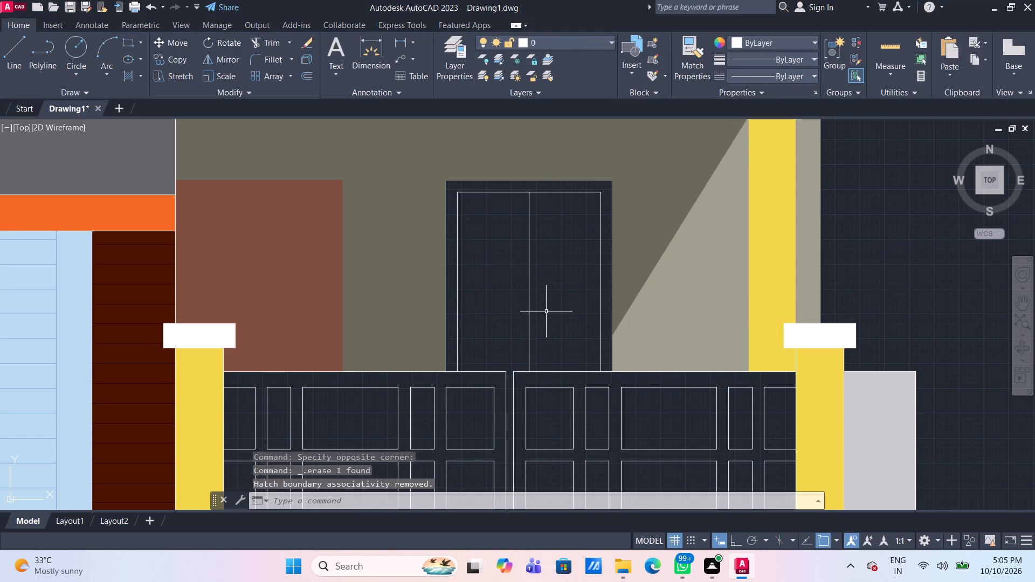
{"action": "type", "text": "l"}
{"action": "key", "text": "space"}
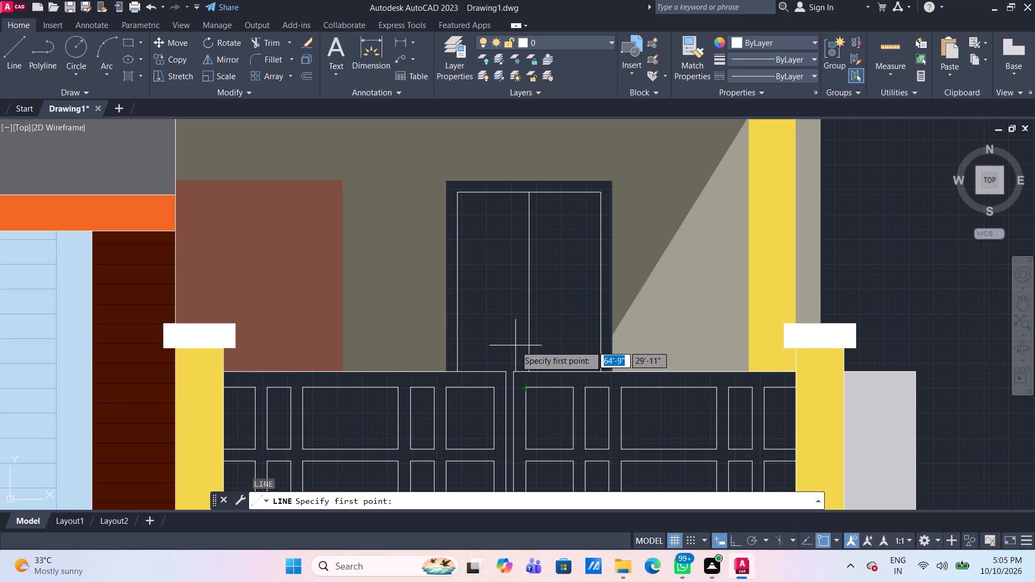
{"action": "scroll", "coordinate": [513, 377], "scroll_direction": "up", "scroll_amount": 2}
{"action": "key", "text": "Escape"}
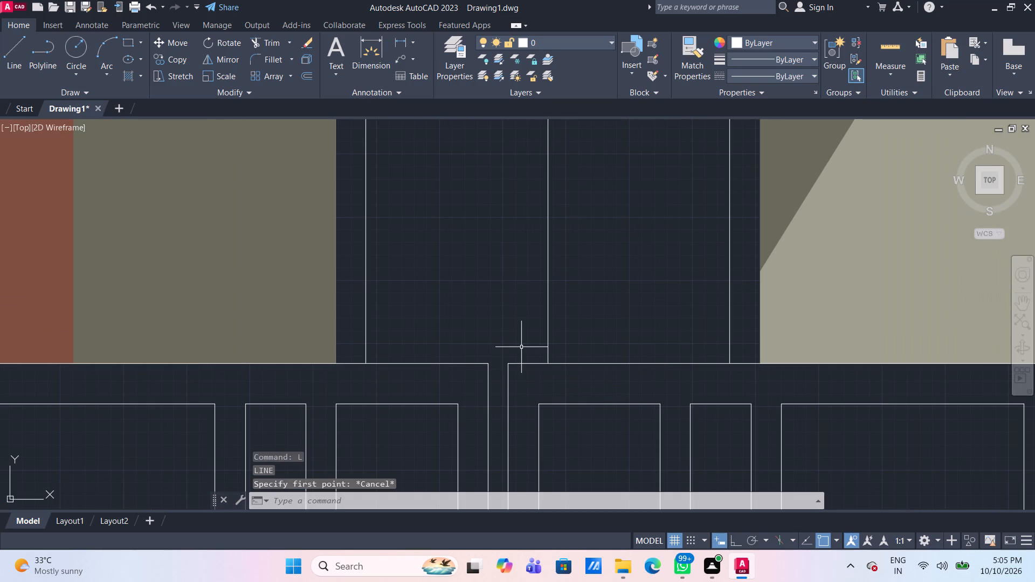
Extend the left gate leaf's top edge across the gap to meet the right gate leaf.
{"action": "type", "text": "tr"}
{"action": "key", "text": "space"}
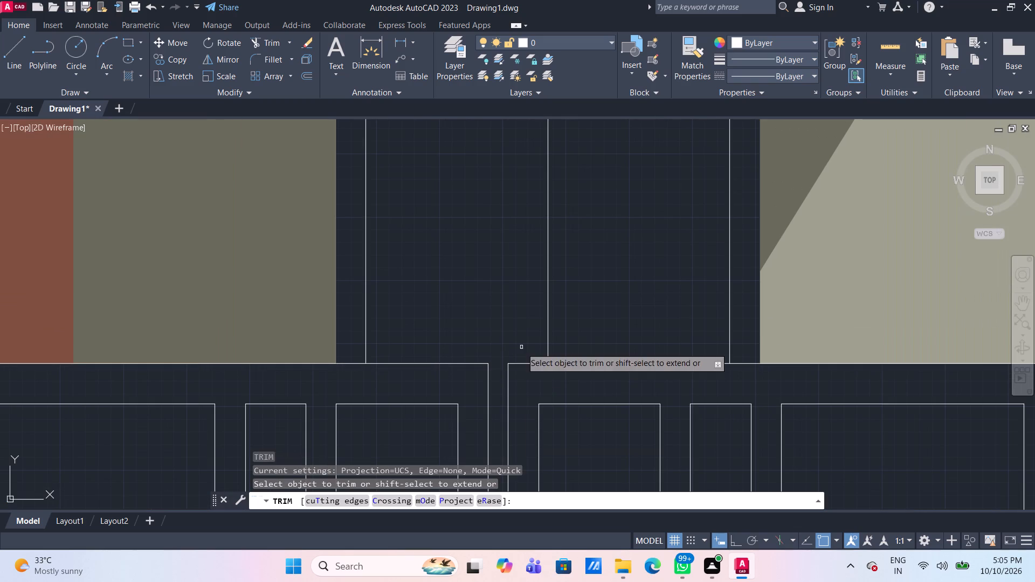
{"action": "key", "text": "space"}
{"action": "key", "text": "space"}
{"action": "key", "text": "space"}
{"action": "key", "text": "space"}
{"action": "key", "text": "space"}
{"action": "key", "text": "space"}
{"action": "key", "text": "space"}
{"action": "key", "text": "space"}
{"action": "key", "text": "space"}
{"action": "key", "text": "space"}
{"action": "key", "text": "space"}
{"action": "key", "text": "space"}
{"action": "key", "text": "space"}
{"action": "key", "text": "space"}
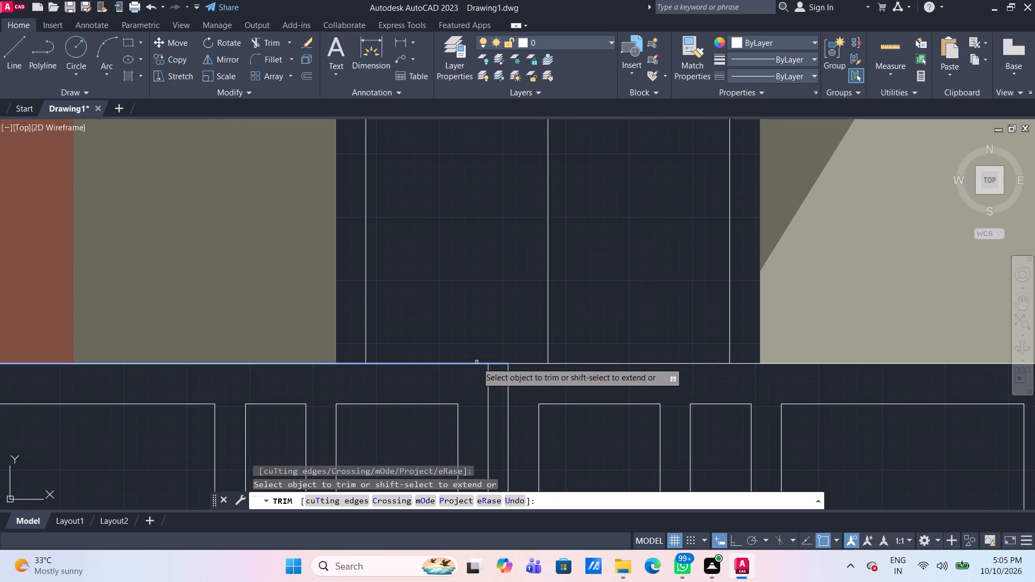
{"action": "left_click", "coordinate": [477, 362], "text": "shift"}
{"action": "scroll", "coordinate": [508, 310], "scroll_direction": "down", "scroll_amount": 2}
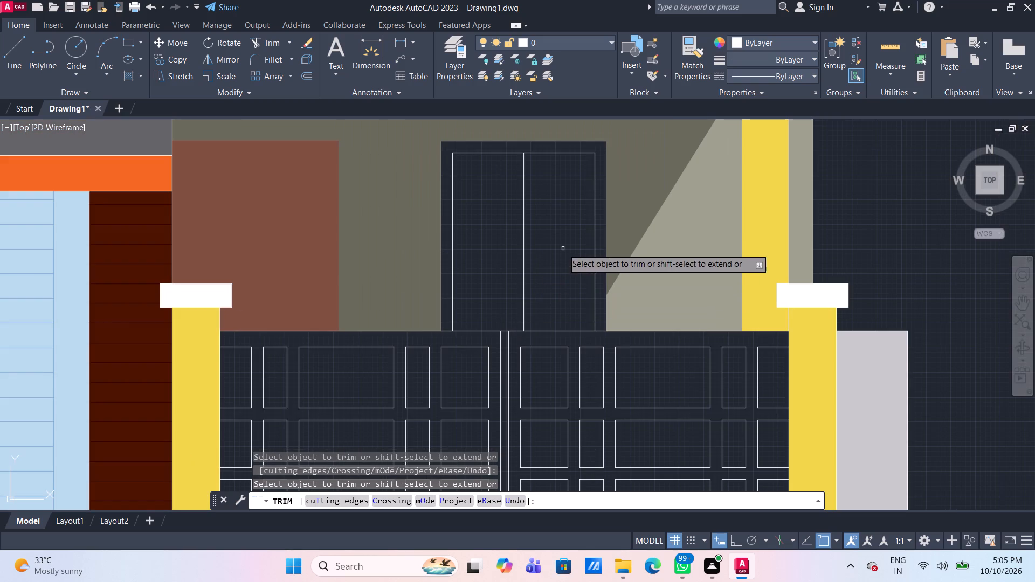
{"action": "key", "text": "Escape"}
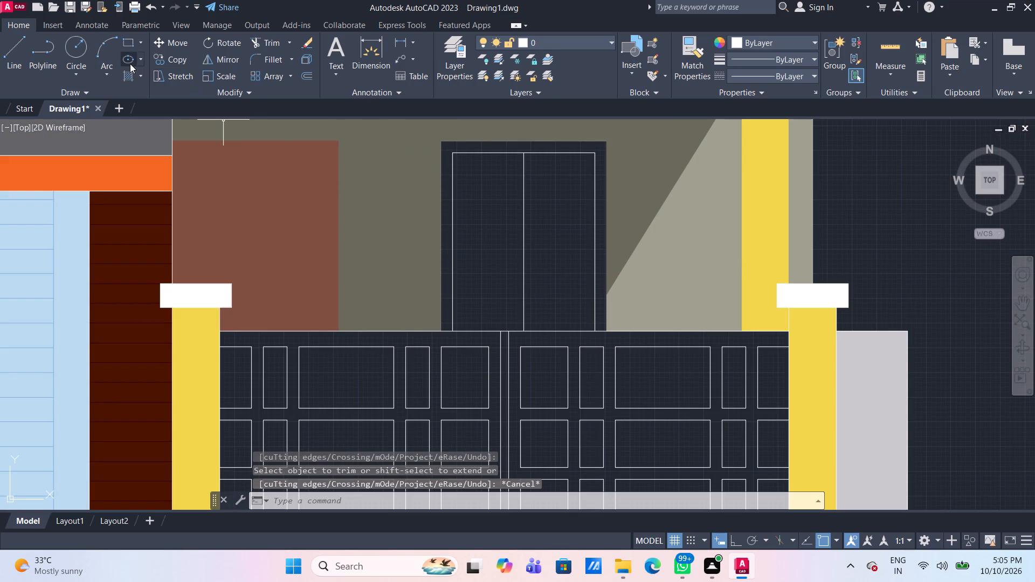
Fill both door leaves and the surrounding door frame with a solid hatch in colour 39,118,187.
{"action": "left_click", "coordinate": [132, 80]}
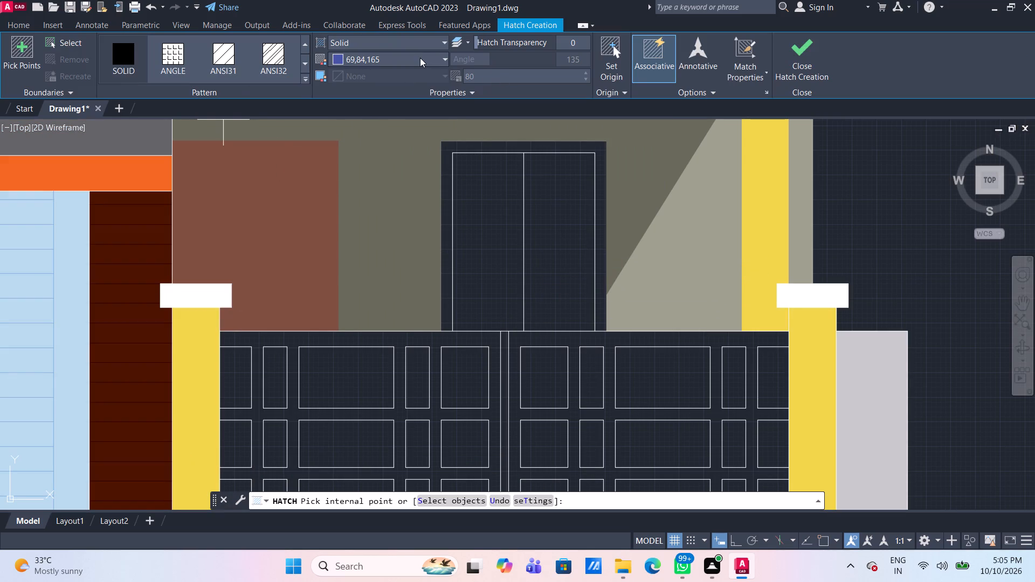
{"action": "left_click", "coordinate": [420, 58]}
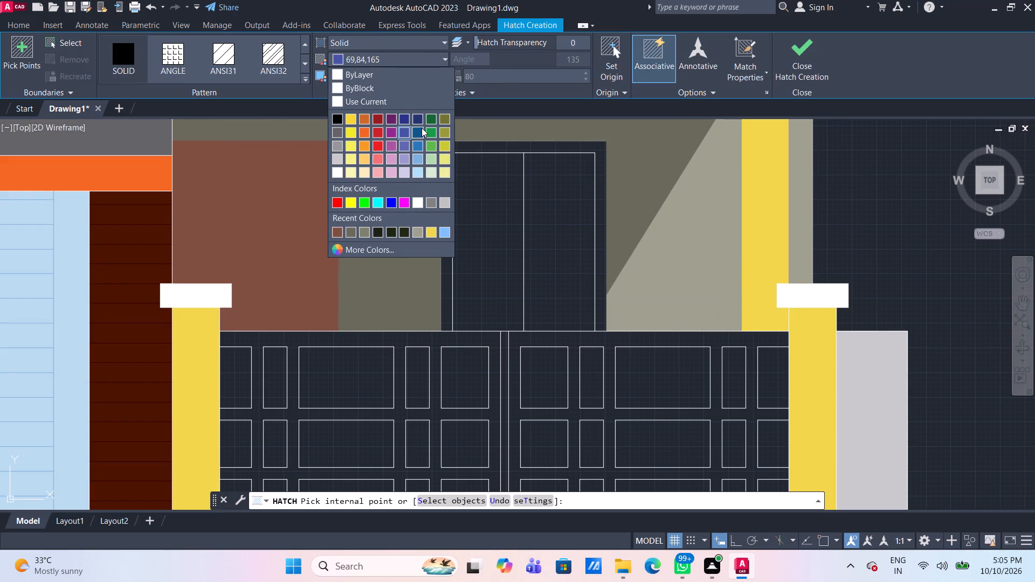
{"action": "left_click", "coordinate": [420, 120]}
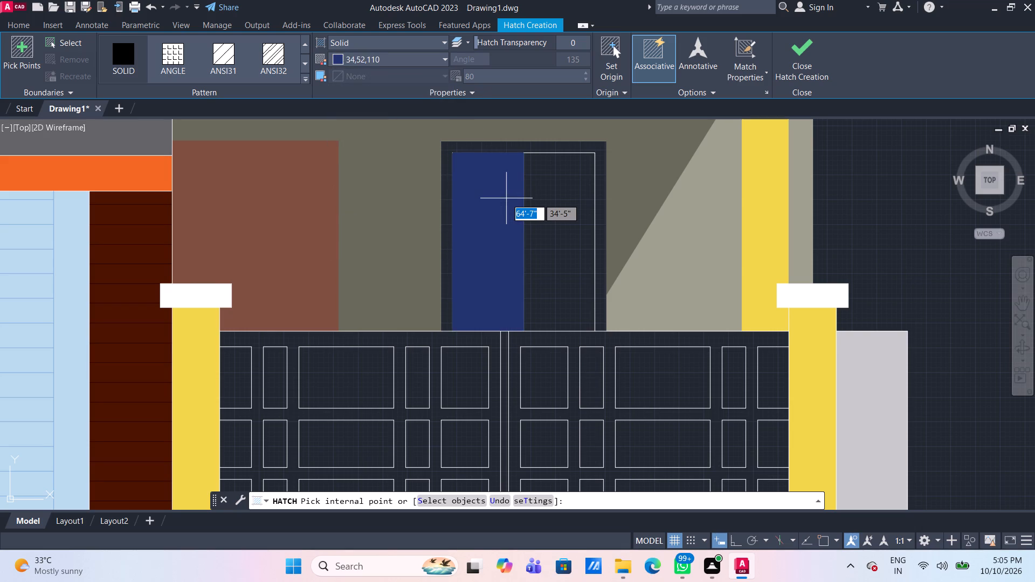
{"action": "left_click", "coordinate": [361, 61]}
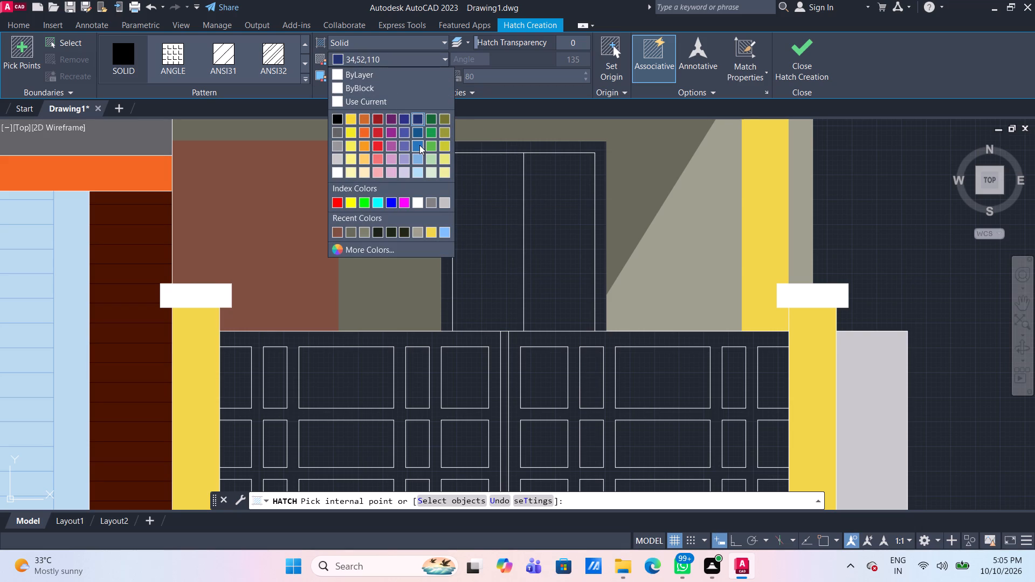
{"action": "left_click", "coordinate": [419, 144]}
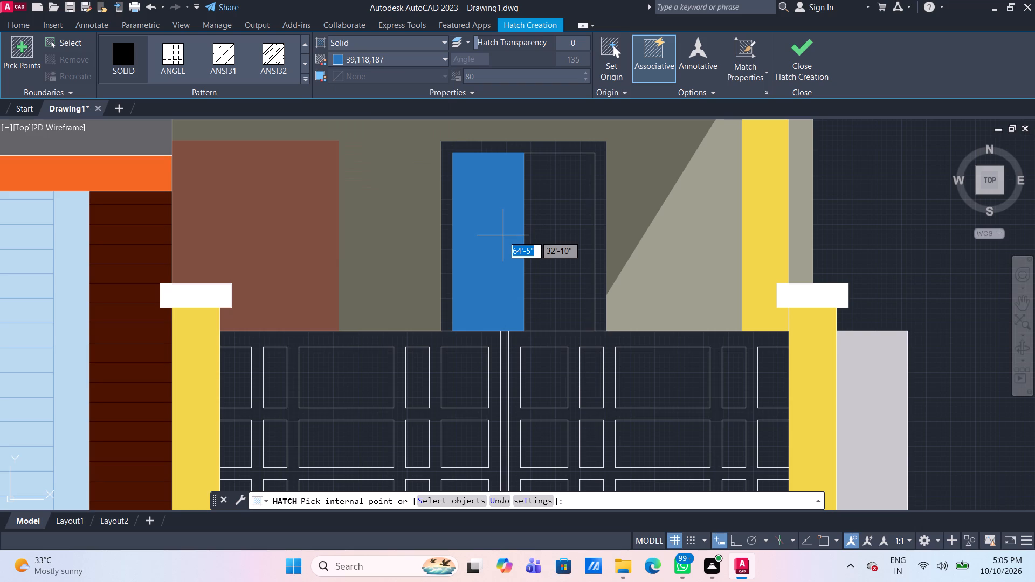
{"action": "left_click", "coordinate": [503, 235]}
{"action": "left_click", "coordinate": [603, 235]}
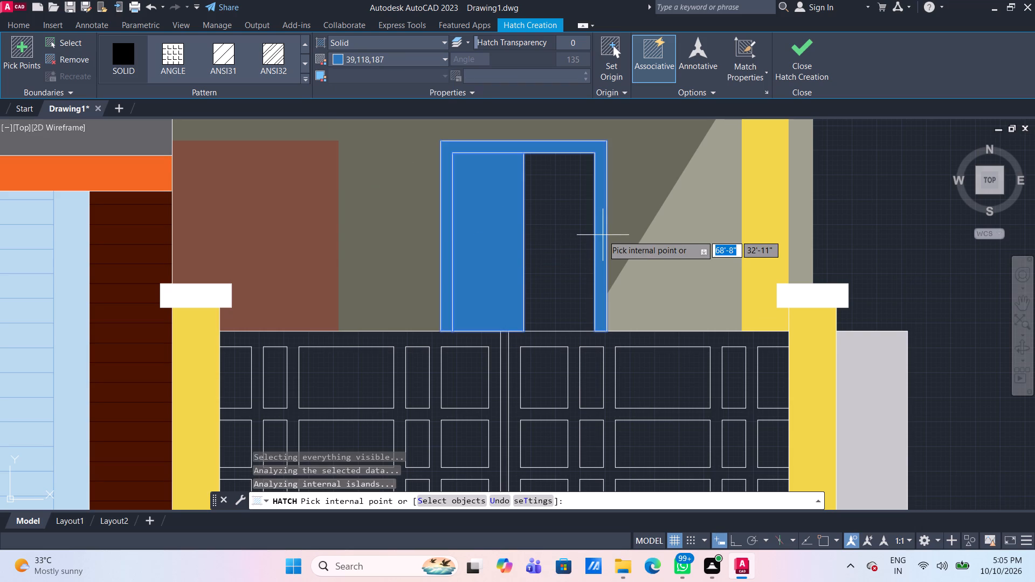
{"action": "left_click", "coordinate": [568, 228]}
{"action": "key", "text": "Escape"}
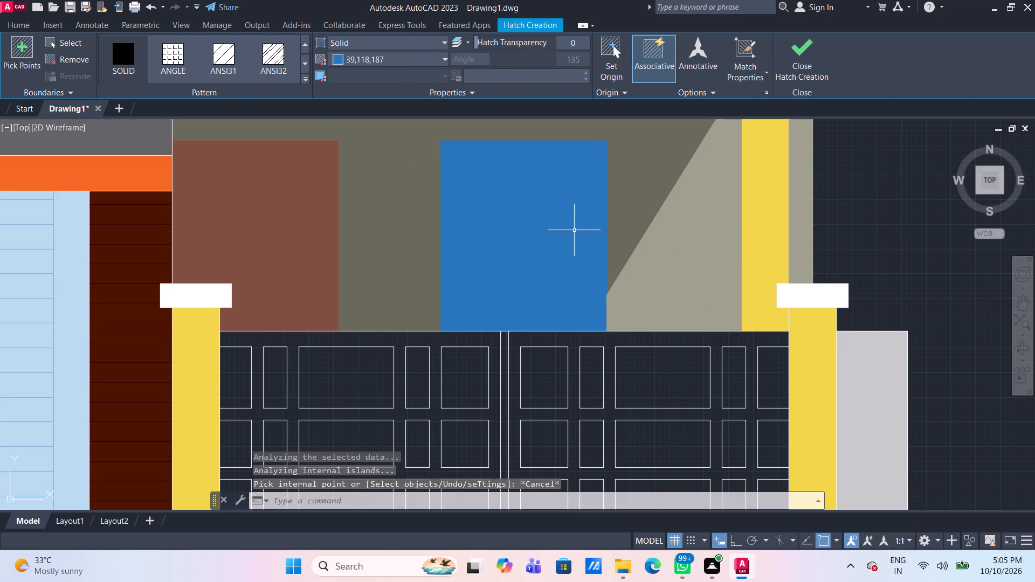
Trim the solid hatch out of the door frame band, keeping it on both leaves.
{"action": "type", "text": "tr"}
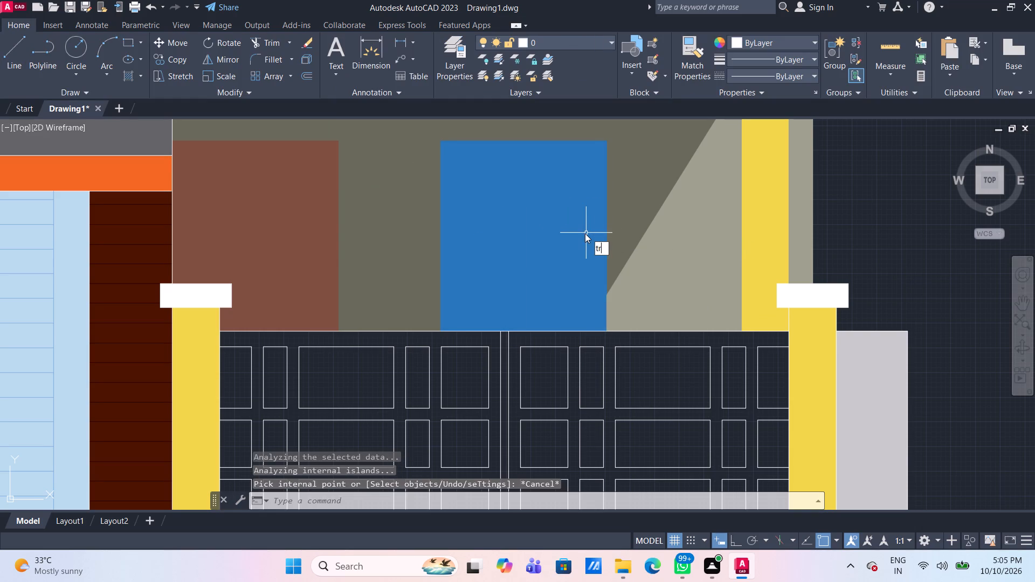
{"action": "key", "text": "space"}
{"action": "left_click", "coordinate": [600, 219]}
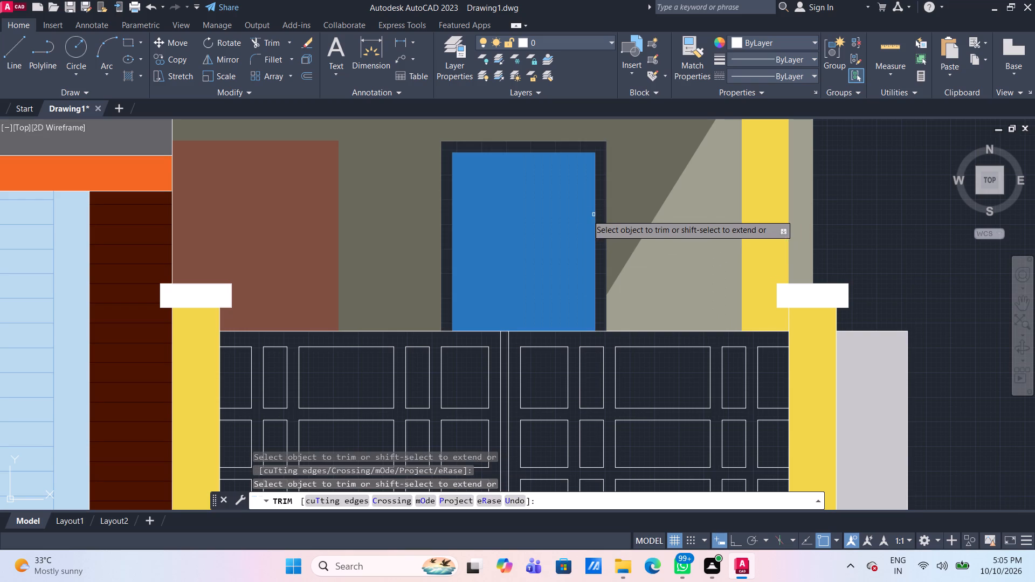
{"action": "key", "text": "Escape"}
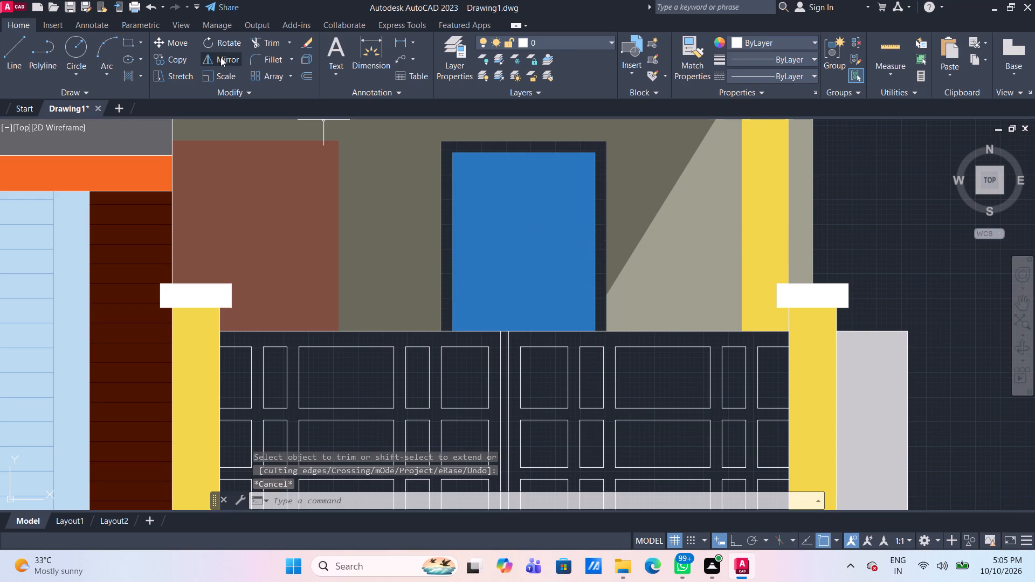
Fill the door frame band with a solid hatch in colour 41,49,137.
{"action": "left_click", "coordinate": [127, 79]}
{"action": "left_click", "coordinate": [399, 61]}
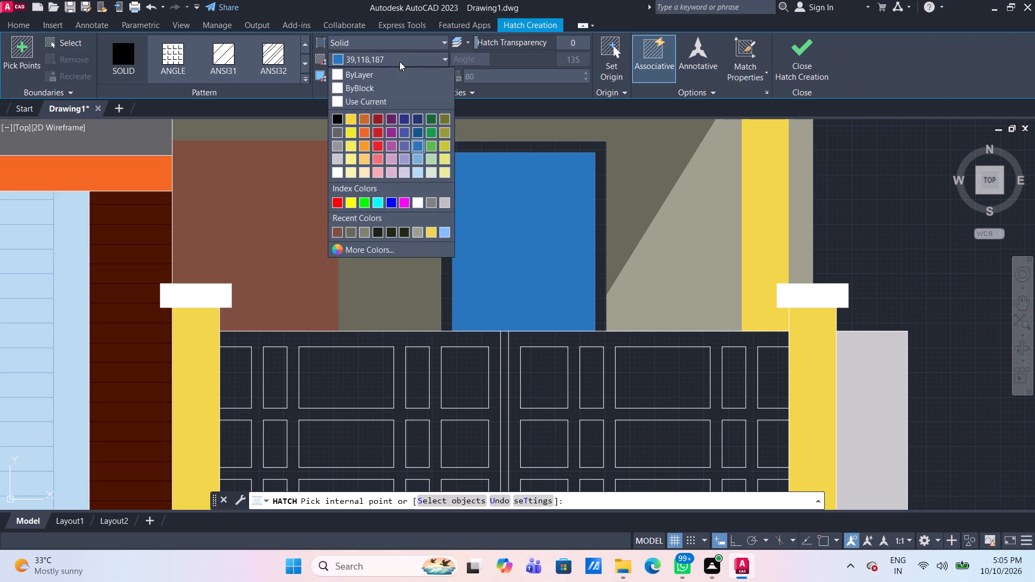
{"action": "left_click", "coordinate": [405, 123]}
{"action": "left_click", "coordinate": [450, 149]}
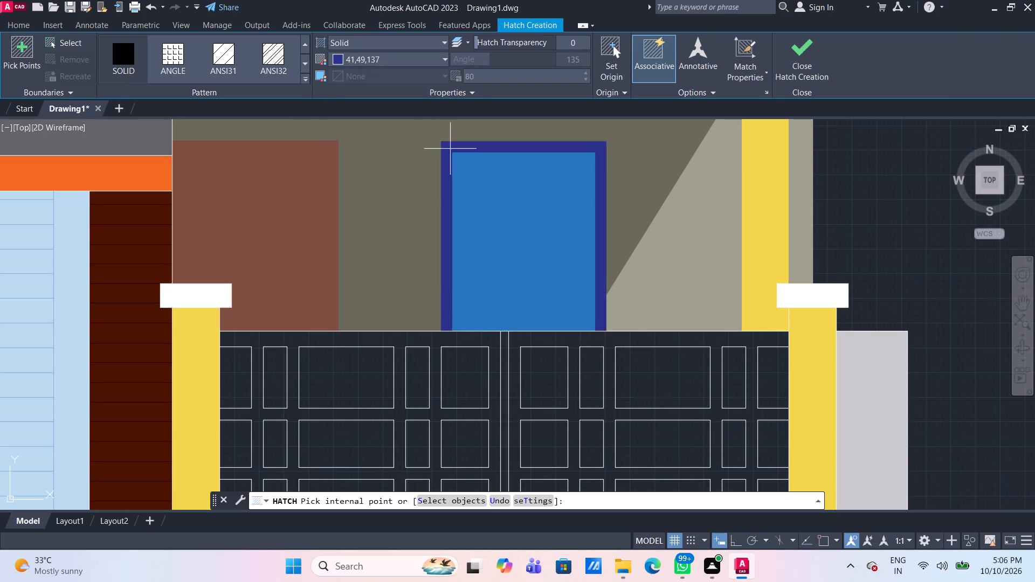
{"action": "key", "text": "Escape"}
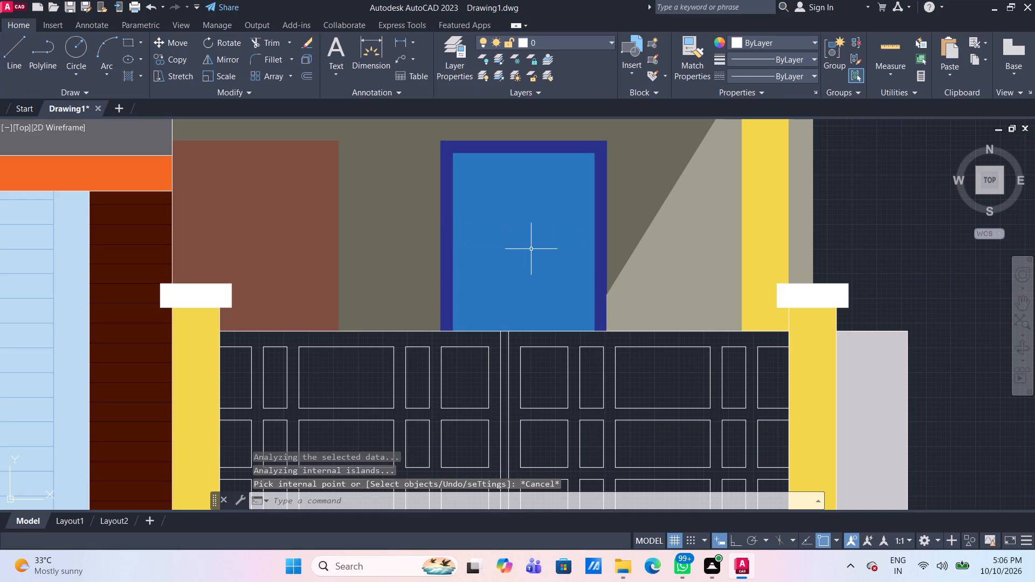
{"action": "left_click", "coordinate": [549, 245]}
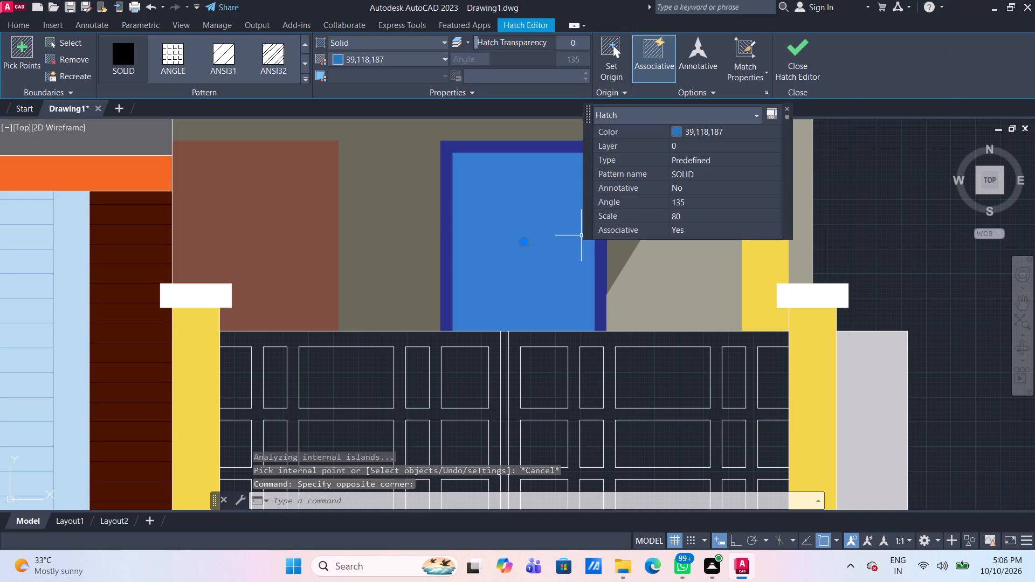
{"action": "key", "text": "Escape"}
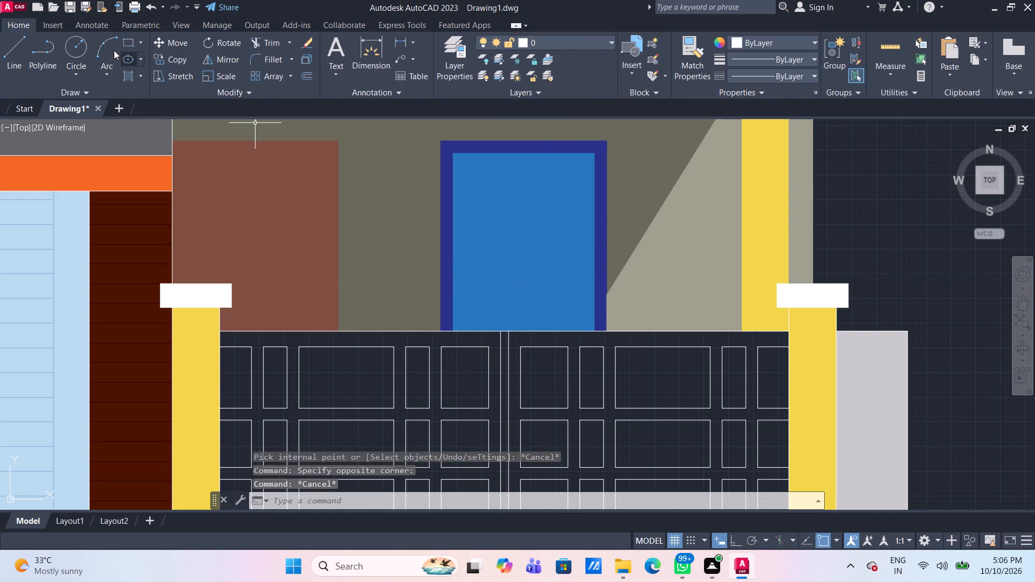
Hatch both door leaves with the ANSI38 pattern in colour 41,49,137 at scale 80 and angle 0.
{"action": "left_click", "coordinate": [128, 78]}
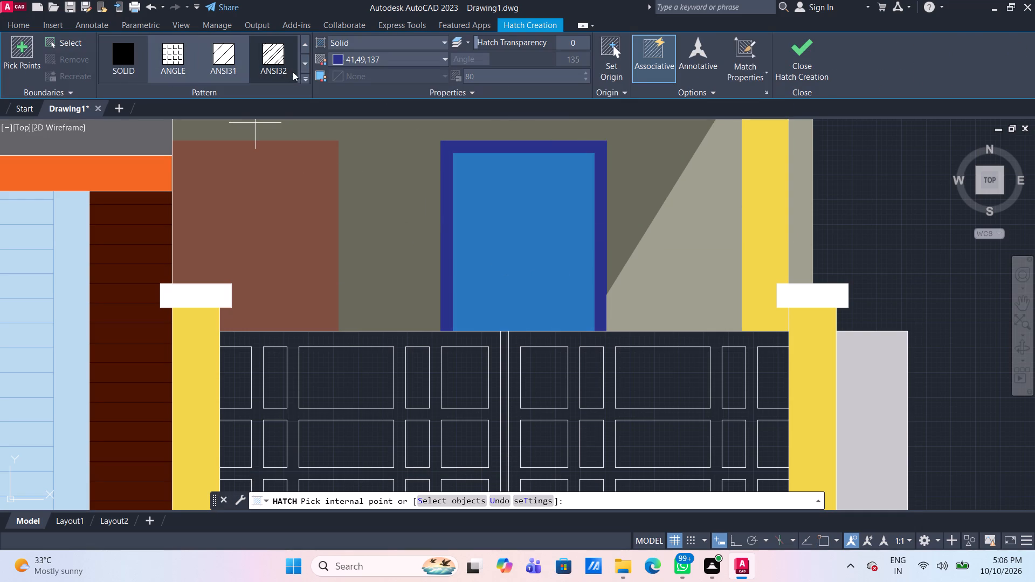
{"action": "scroll", "coordinate": [282, 45], "scroll_direction": "down", "scroll_amount": 1}
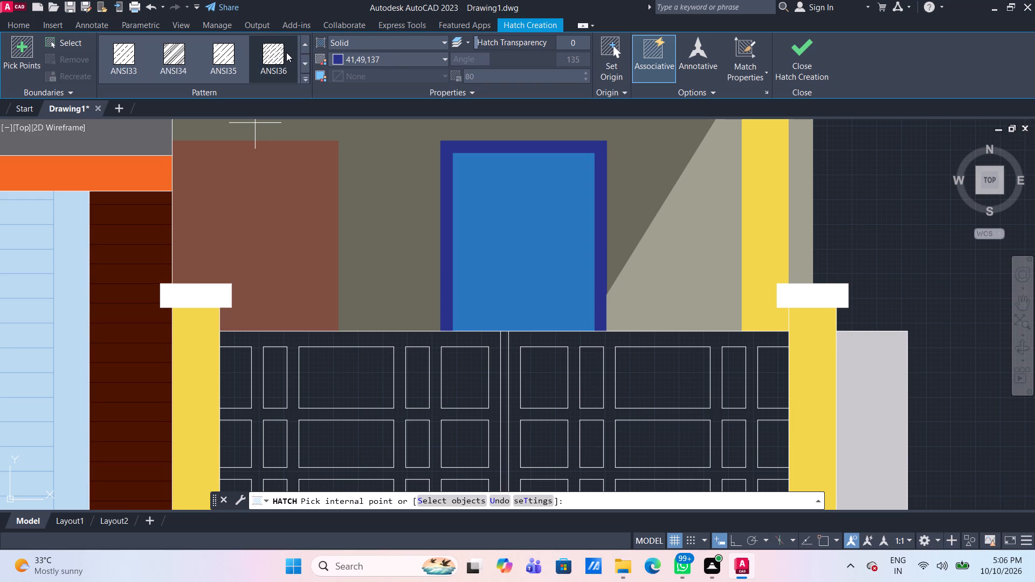
{"action": "scroll", "coordinate": [286, 52], "scroll_direction": "down", "scroll_amount": 1}
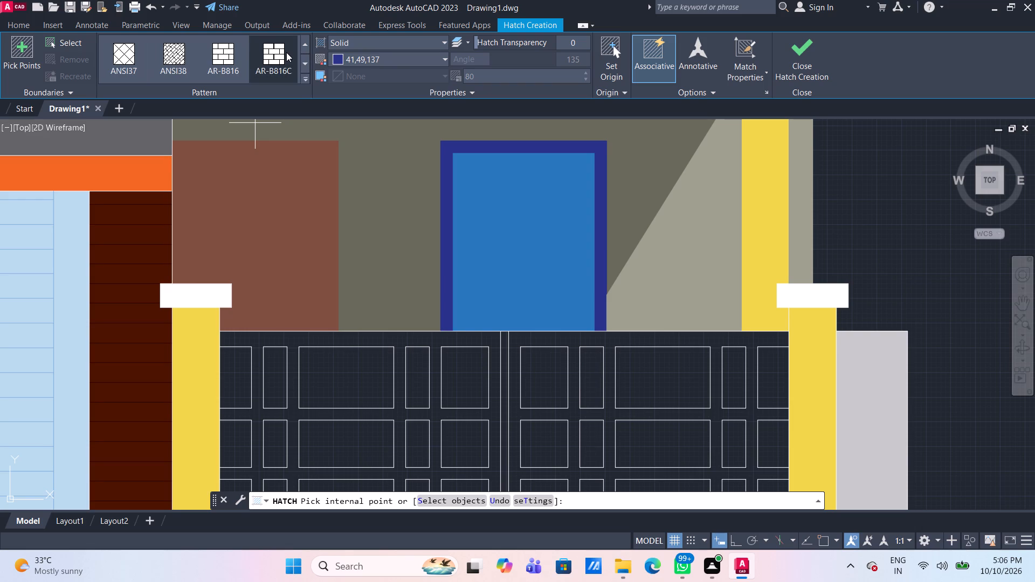
{"action": "left_click", "coordinate": [178, 51]}
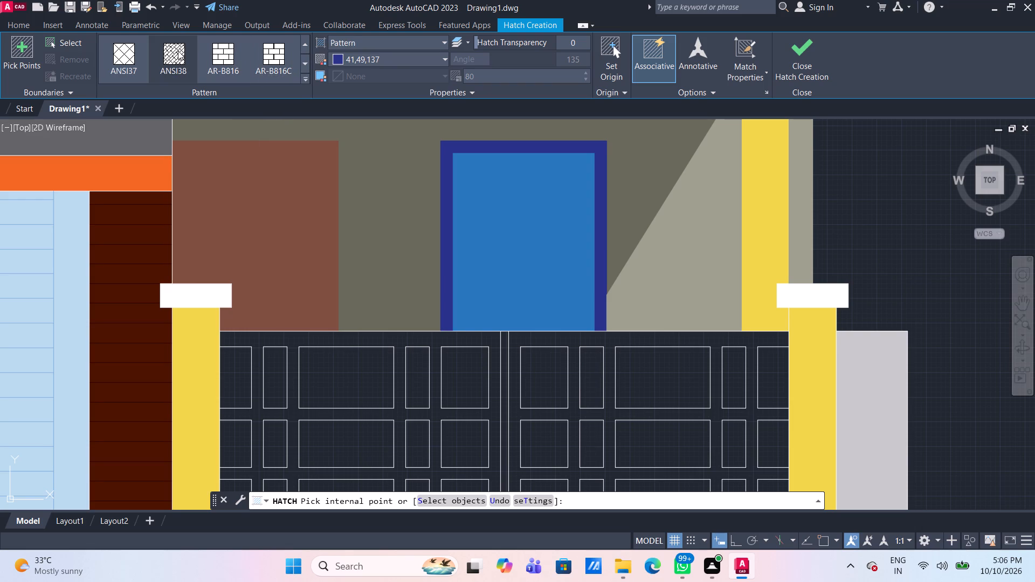
{"action": "left_click", "coordinate": [411, 60]}
{"action": "left_click", "coordinate": [411, 60]}
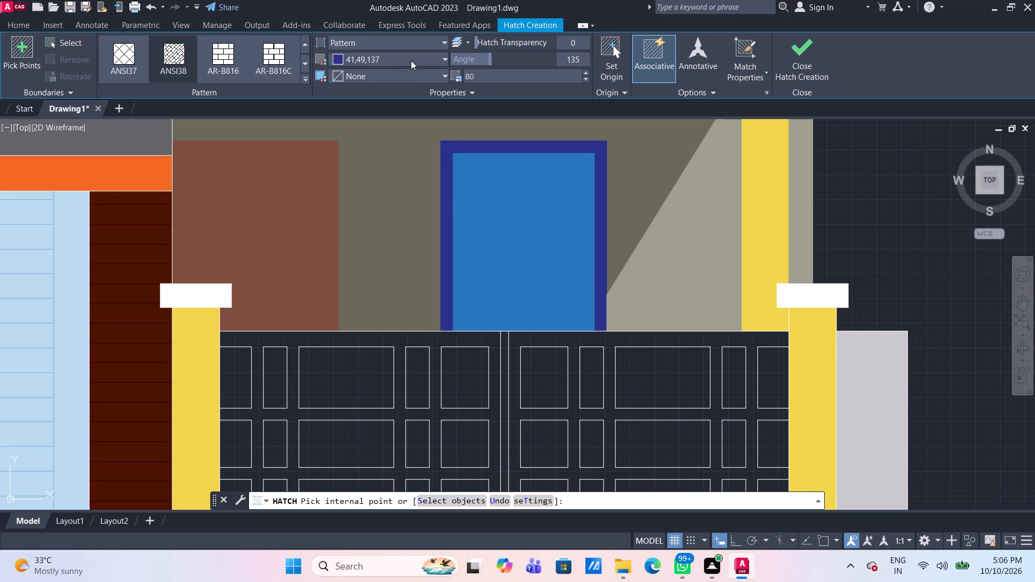
{"action": "left_click", "coordinate": [479, 244]}
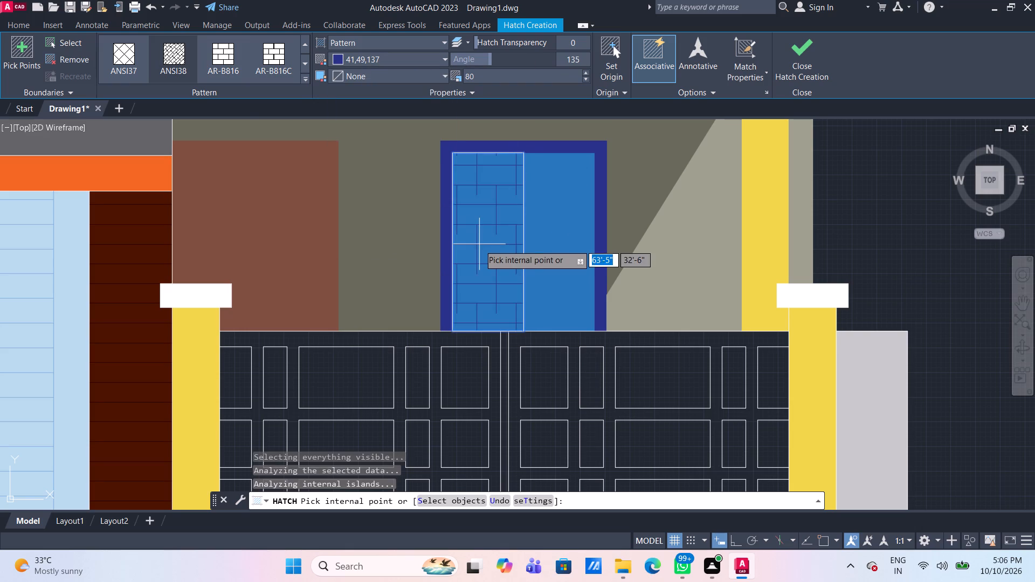
{"action": "left_click", "coordinate": [565, 234]}
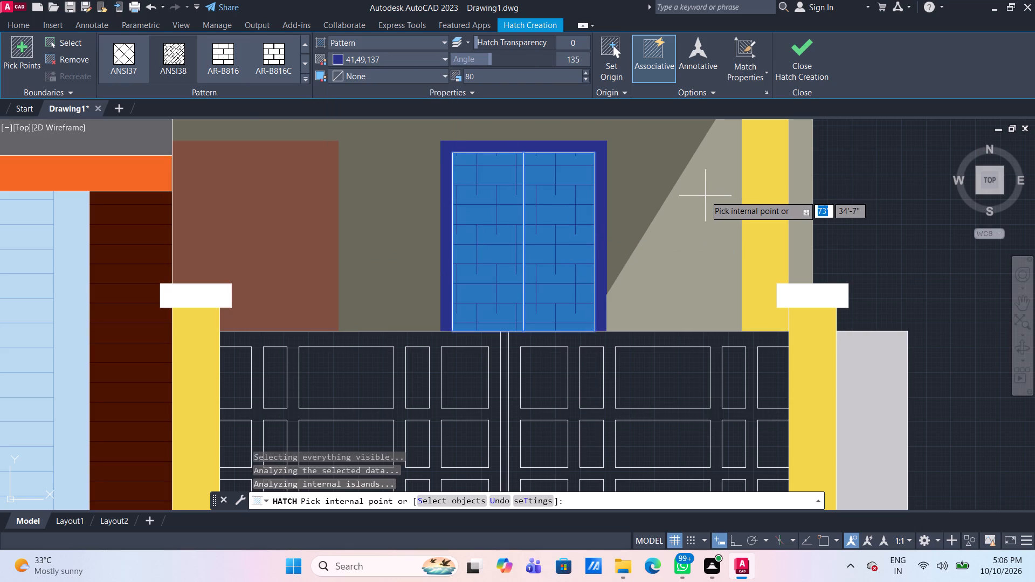
{"action": "left_click", "coordinate": [579, 59]}
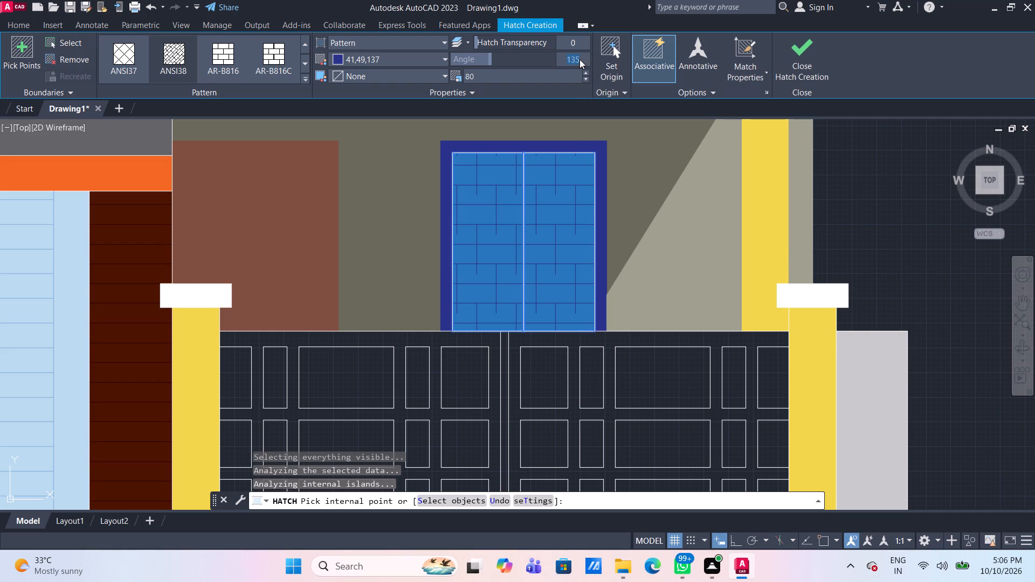
{"action": "key", "text": "0"}
{"action": "key", "text": "Return"}
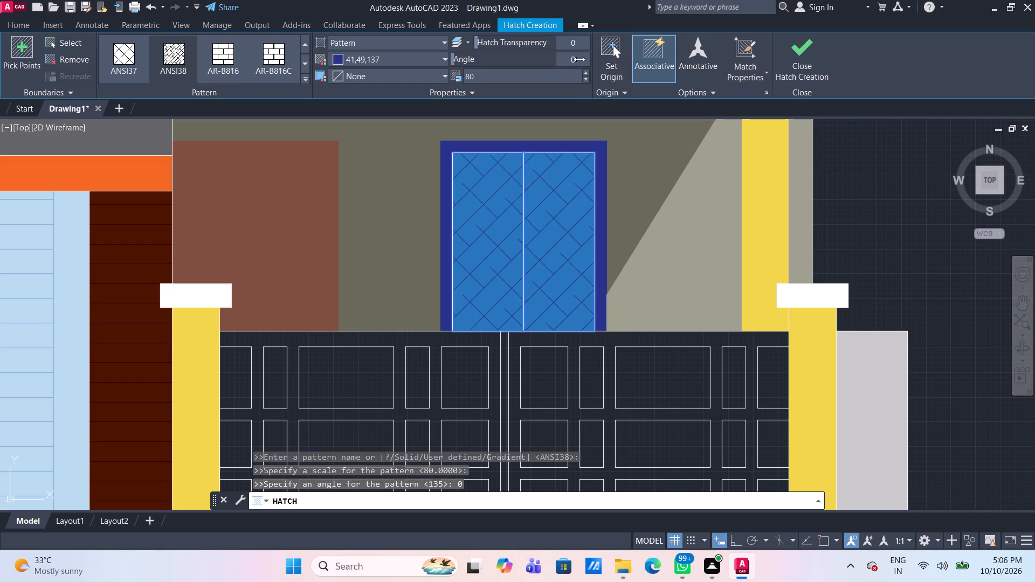
{"action": "key", "text": "Escape"}
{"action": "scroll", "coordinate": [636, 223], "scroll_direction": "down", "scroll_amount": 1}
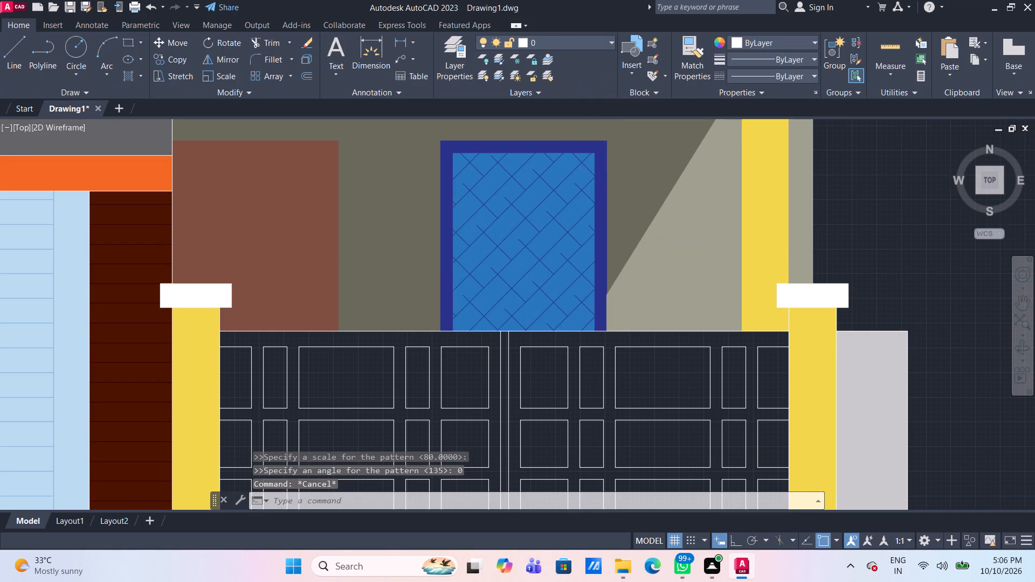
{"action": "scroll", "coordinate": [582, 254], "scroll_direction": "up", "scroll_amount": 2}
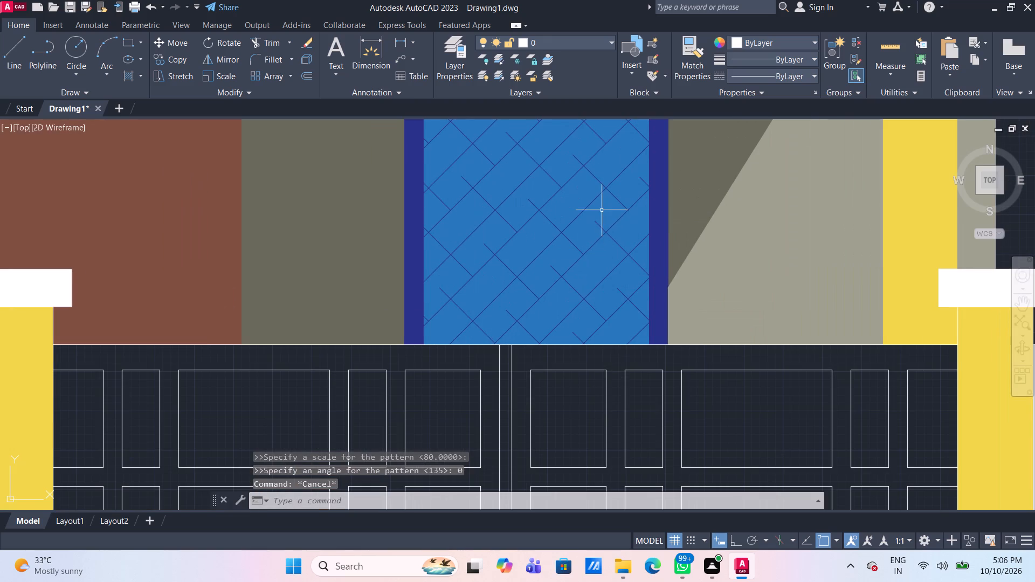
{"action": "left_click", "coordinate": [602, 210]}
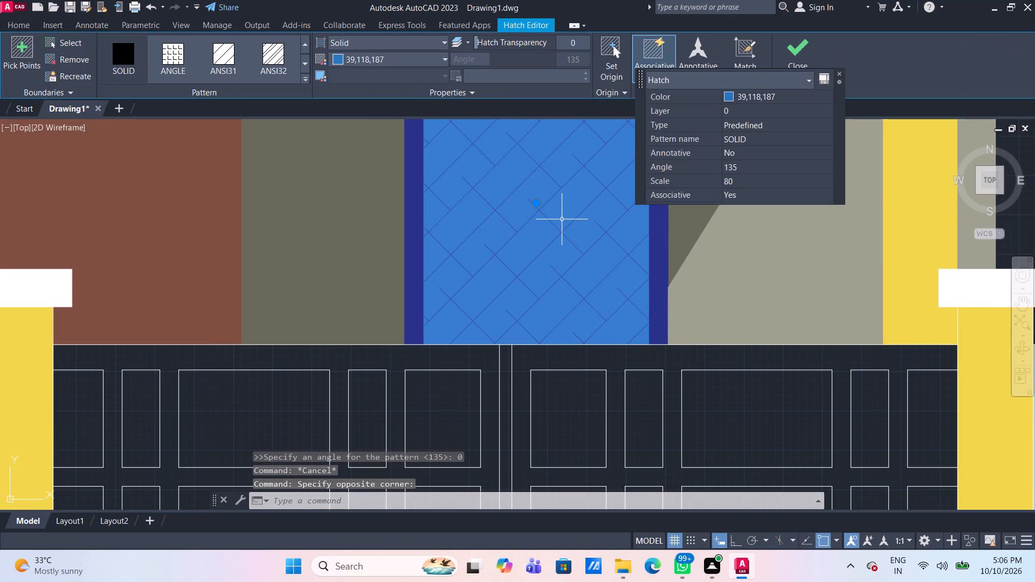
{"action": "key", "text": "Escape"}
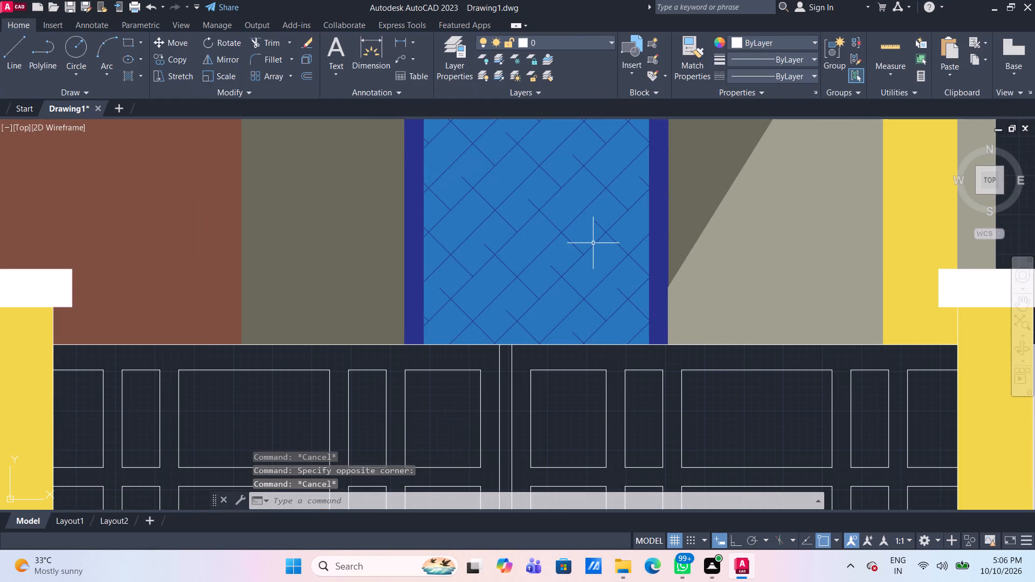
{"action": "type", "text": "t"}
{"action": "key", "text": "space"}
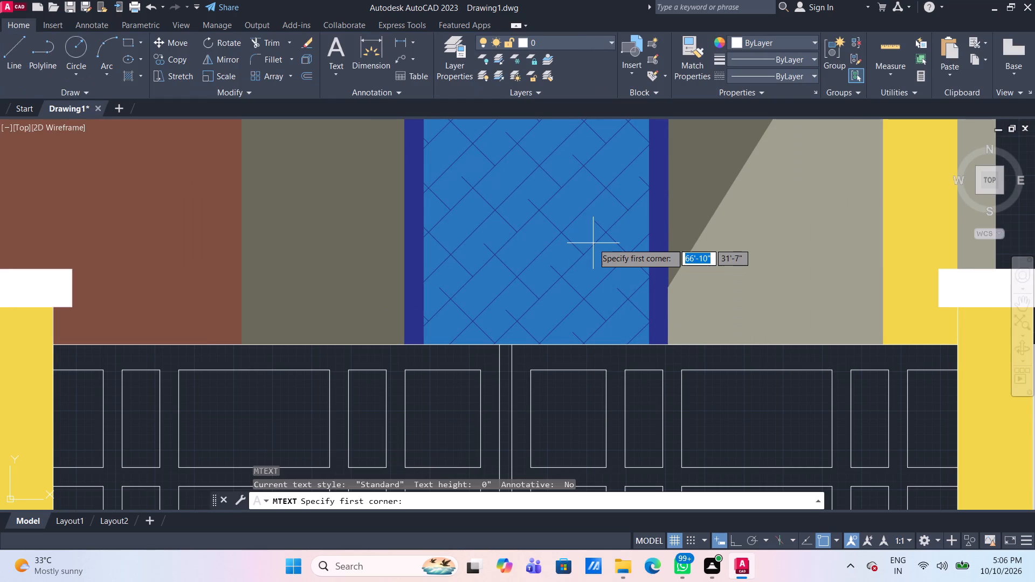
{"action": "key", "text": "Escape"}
Trim the ANSI38 pattern hatch off the right door leaf, keeping its solid blue fill.
{"action": "type", "text": "tr"}
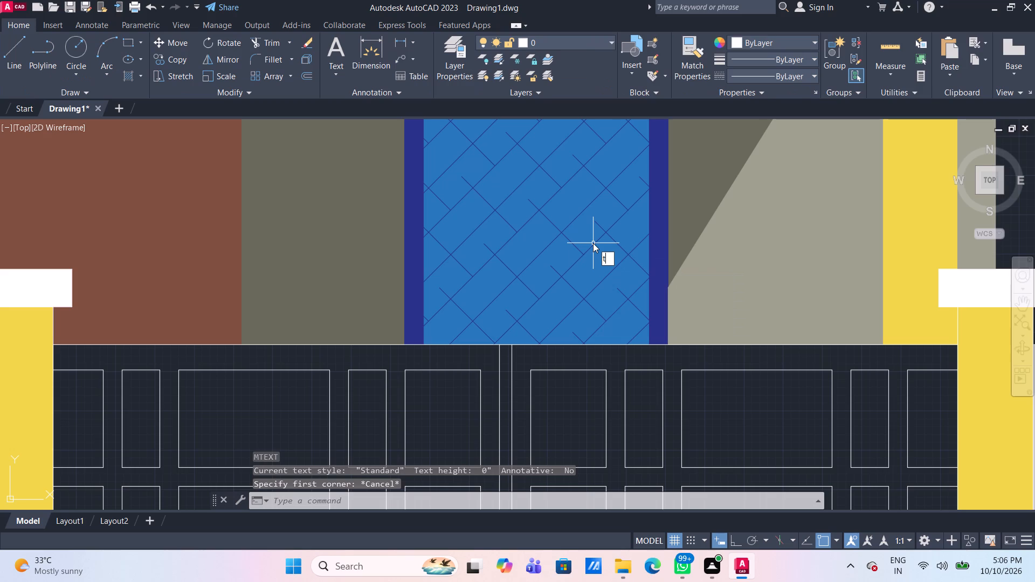
{"action": "key", "text": "space"}
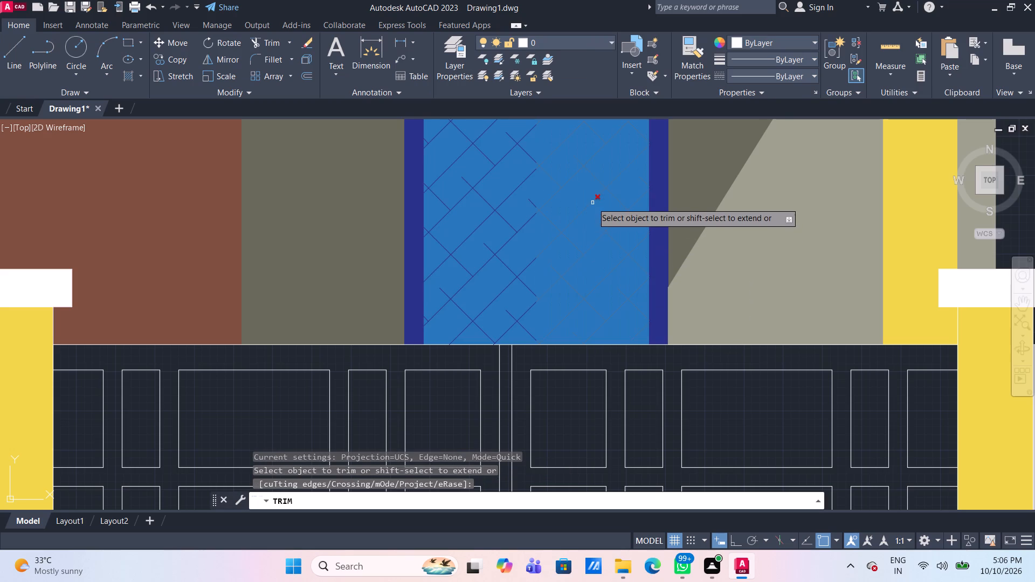
{"action": "left_click", "coordinate": [592, 203]}
{"action": "scroll", "coordinate": [597, 222], "scroll_direction": "down", "scroll_amount": 4}
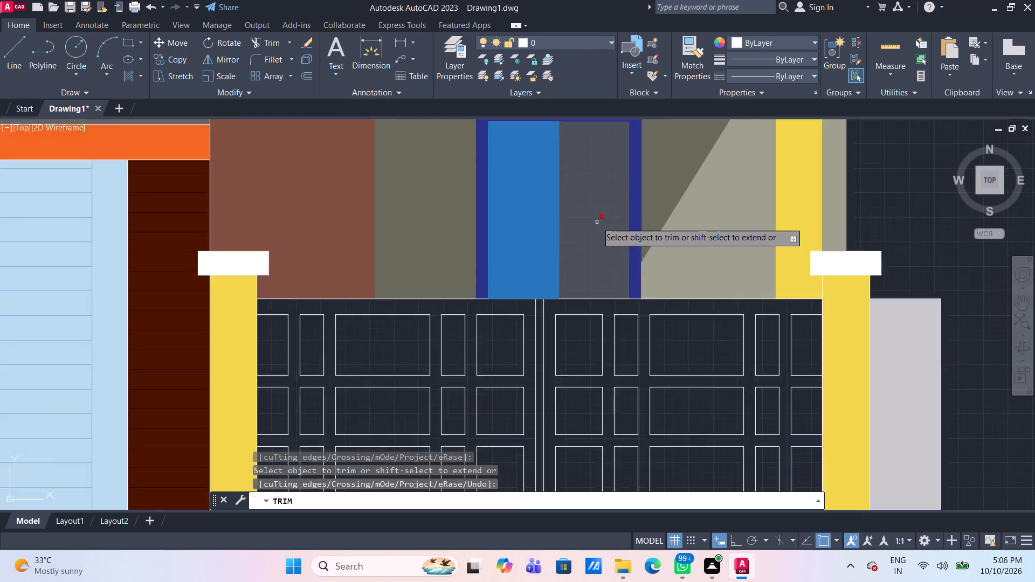
{"action": "key", "text": "Escape"}
Hatch the right door leaf with the ANSI38 pattern in colour 41,49,137 at scale 80 and angle 180.
{"action": "scroll", "coordinate": [597, 212], "scroll_direction": "up", "scroll_amount": 2}
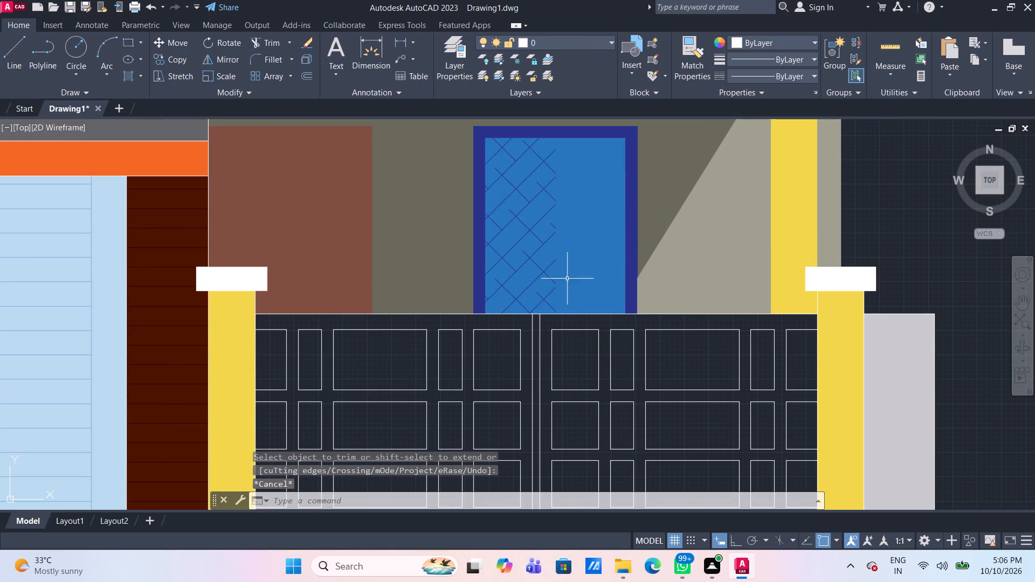
{"action": "left_click", "coordinate": [132, 79]}
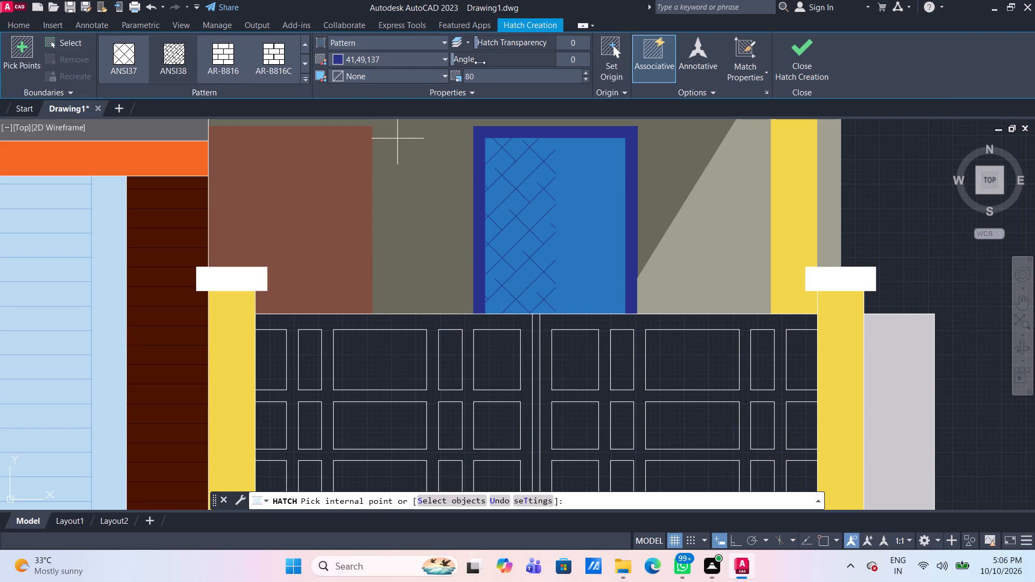
{"action": "left_click", "coordinate": [575, 61]}
{"action": "type", "text": "180"}
{"action": "key", "text": "Return"}
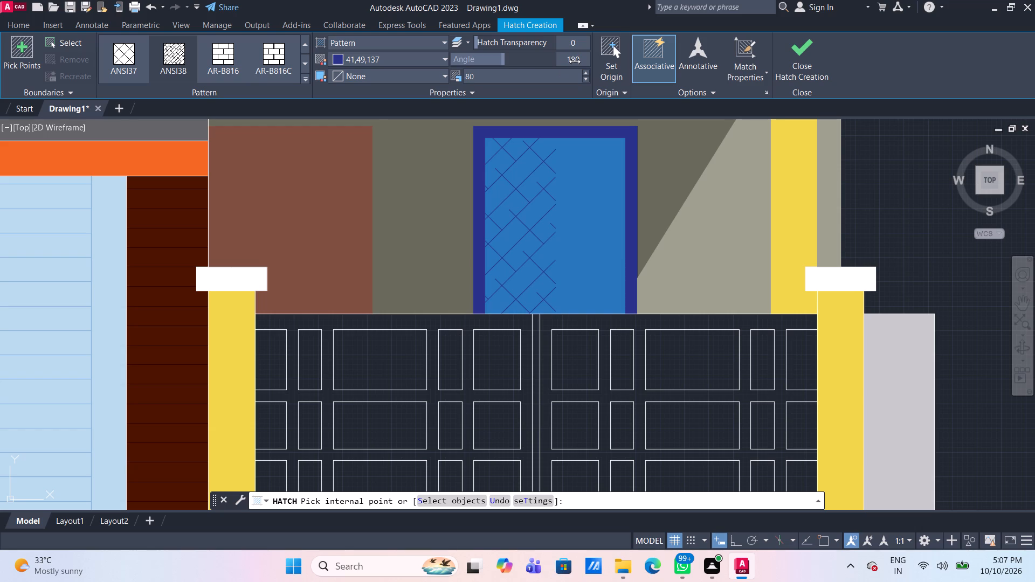
{"action": "left_click", "coordinate": [586, 201]}
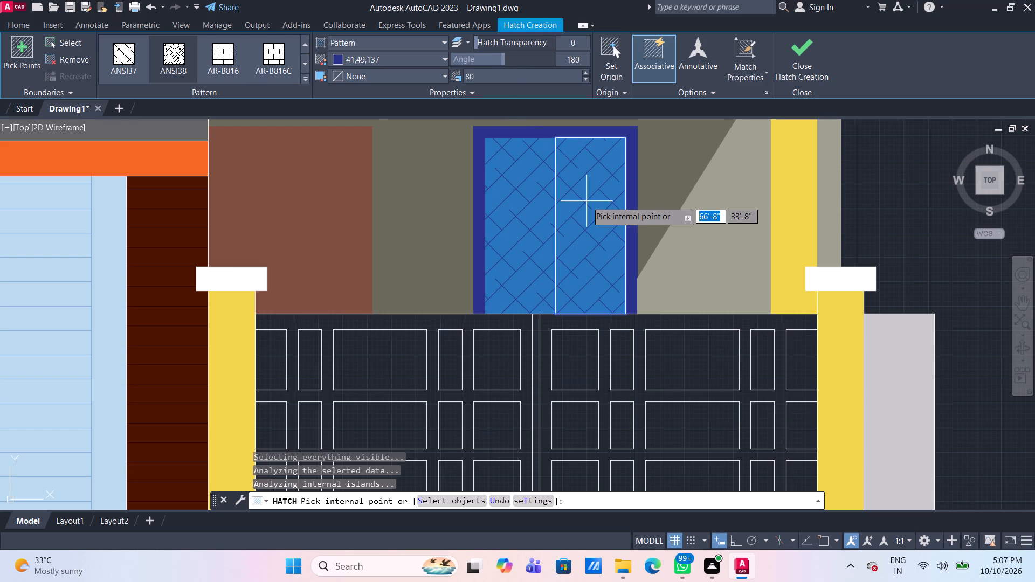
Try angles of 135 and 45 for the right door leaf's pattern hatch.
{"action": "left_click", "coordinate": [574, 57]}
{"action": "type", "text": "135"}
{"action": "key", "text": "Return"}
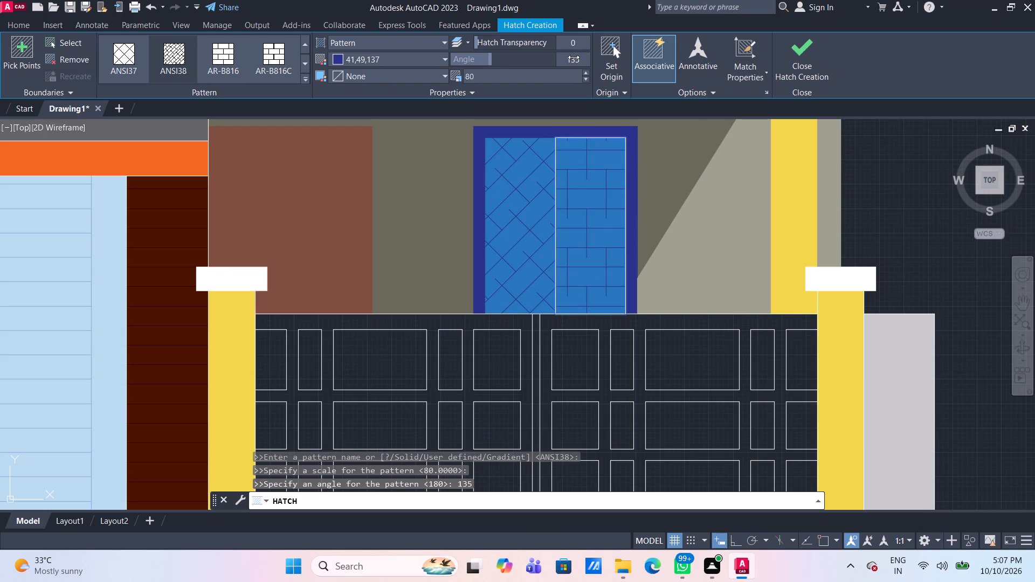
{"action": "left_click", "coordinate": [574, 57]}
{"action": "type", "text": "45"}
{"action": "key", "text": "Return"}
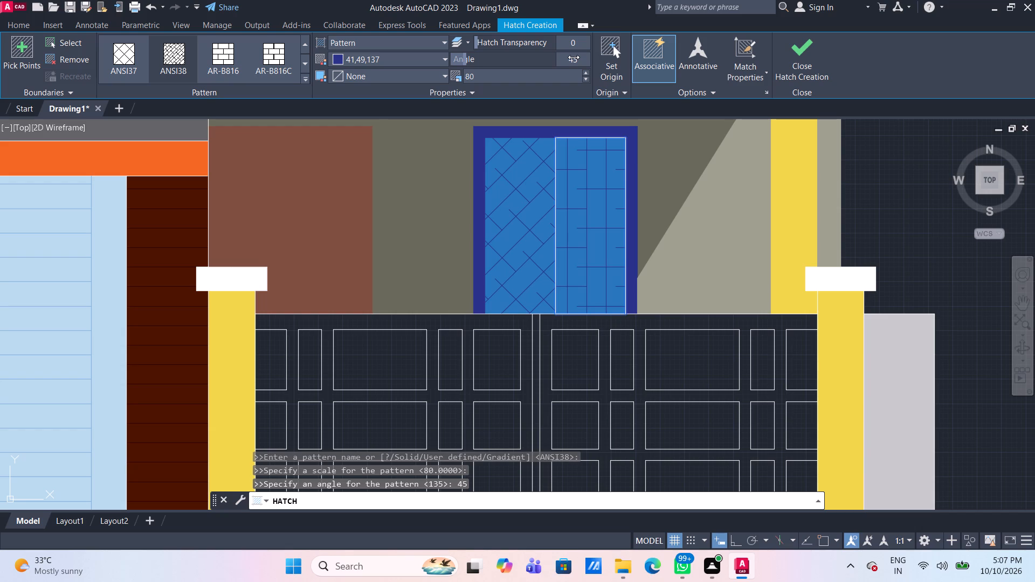
Set the right door leaf's pattern hatch angle to 270 and finish the hatch.
{"action": "left_click", "coordinate": [574, 57]}
{"action": "type", "text": "270"}
{"action": "key", "text": "Return"}
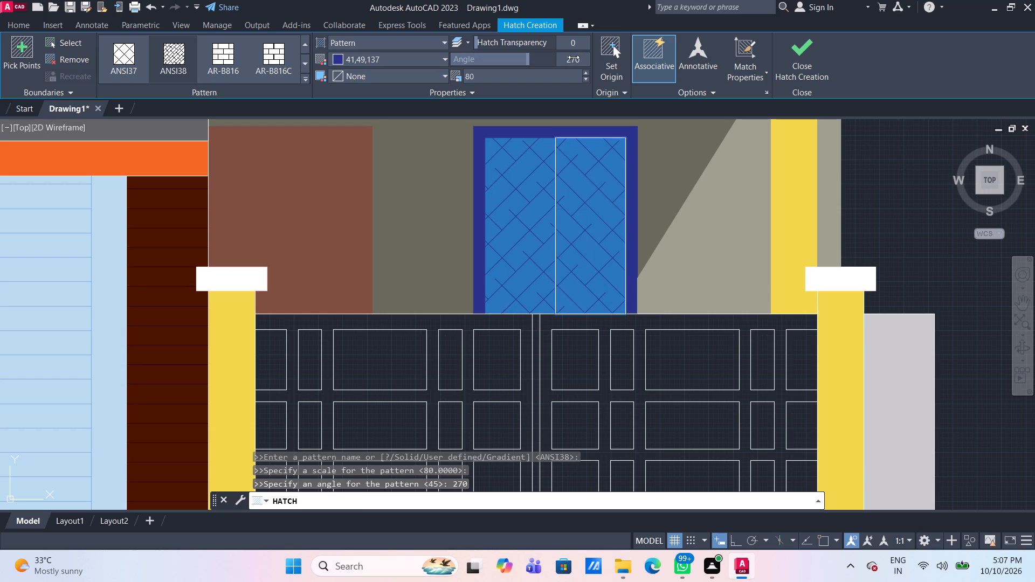
{"action": "key", "text": "Escape"}
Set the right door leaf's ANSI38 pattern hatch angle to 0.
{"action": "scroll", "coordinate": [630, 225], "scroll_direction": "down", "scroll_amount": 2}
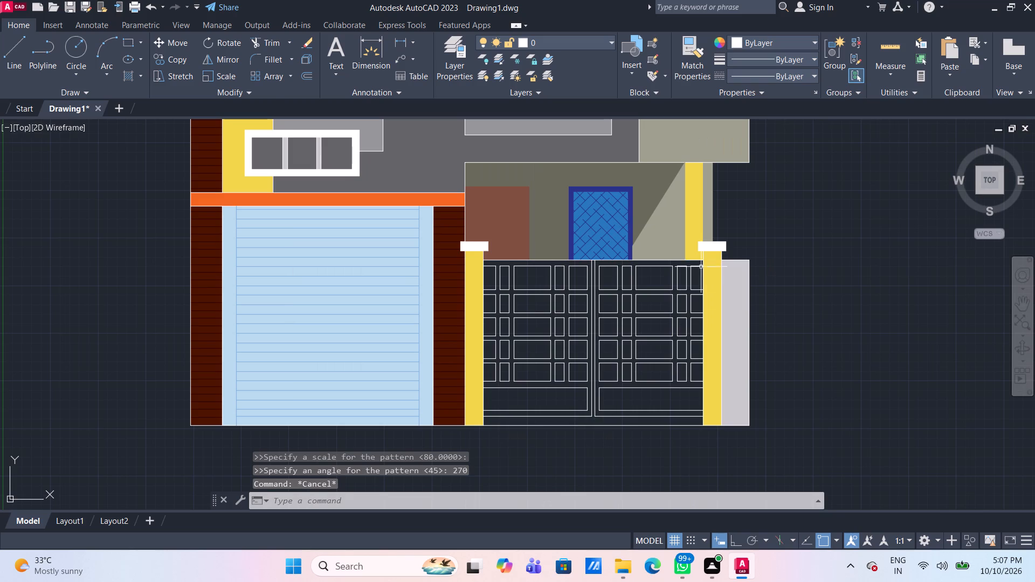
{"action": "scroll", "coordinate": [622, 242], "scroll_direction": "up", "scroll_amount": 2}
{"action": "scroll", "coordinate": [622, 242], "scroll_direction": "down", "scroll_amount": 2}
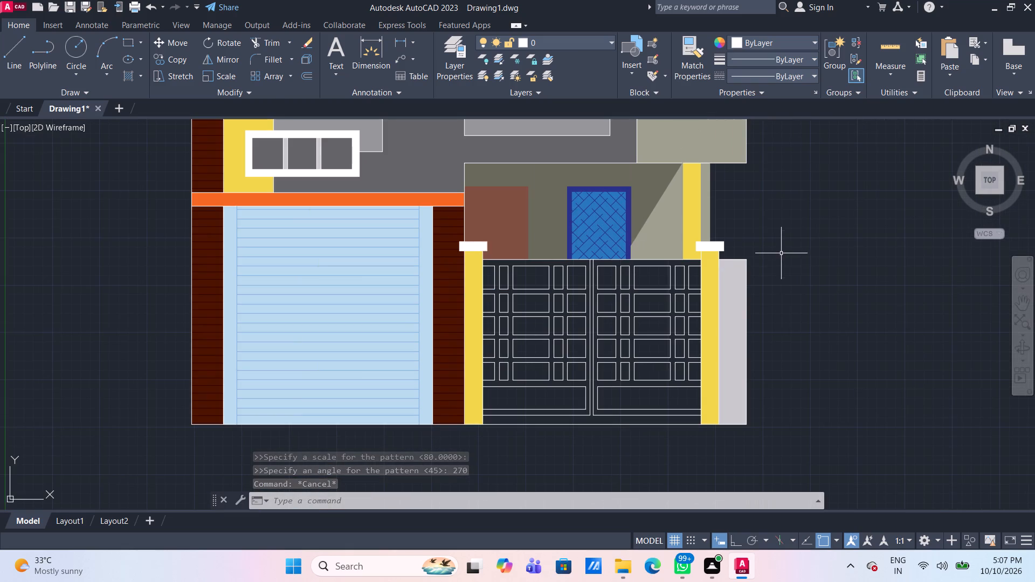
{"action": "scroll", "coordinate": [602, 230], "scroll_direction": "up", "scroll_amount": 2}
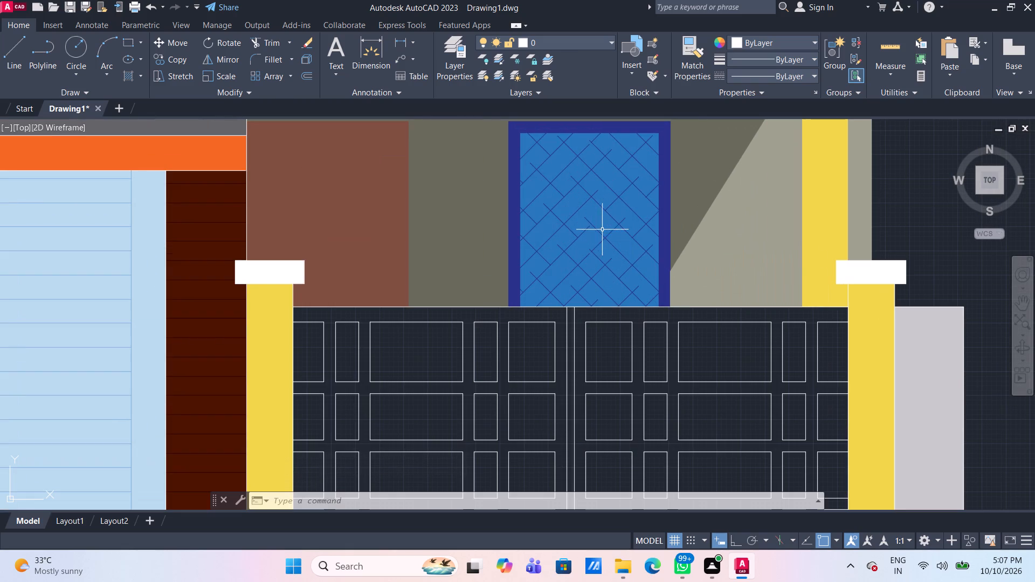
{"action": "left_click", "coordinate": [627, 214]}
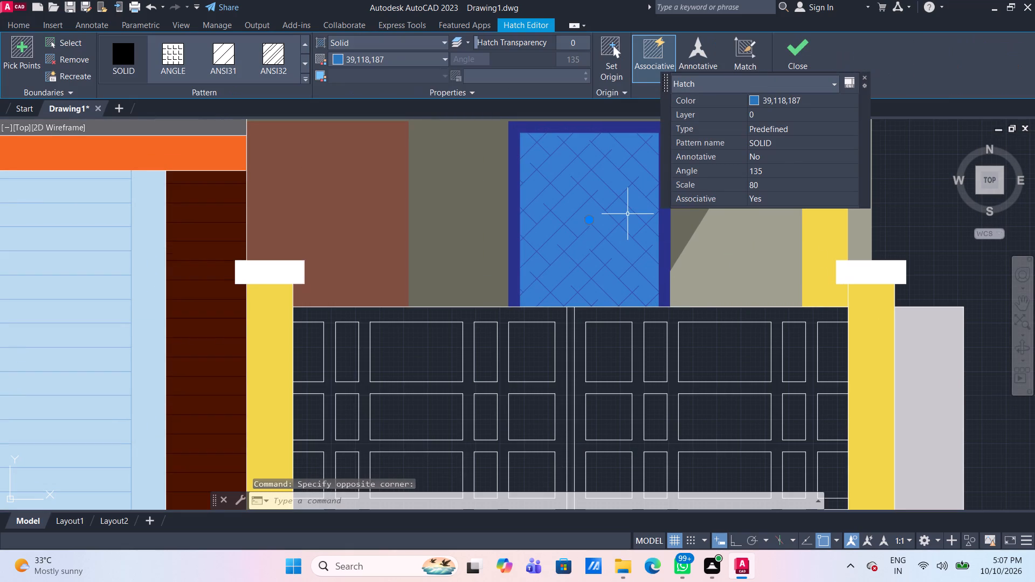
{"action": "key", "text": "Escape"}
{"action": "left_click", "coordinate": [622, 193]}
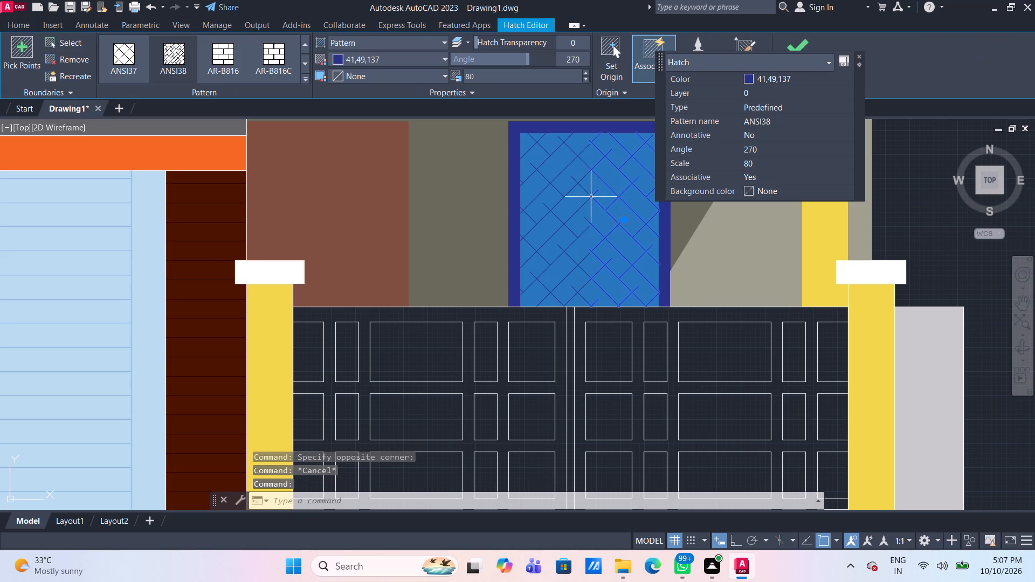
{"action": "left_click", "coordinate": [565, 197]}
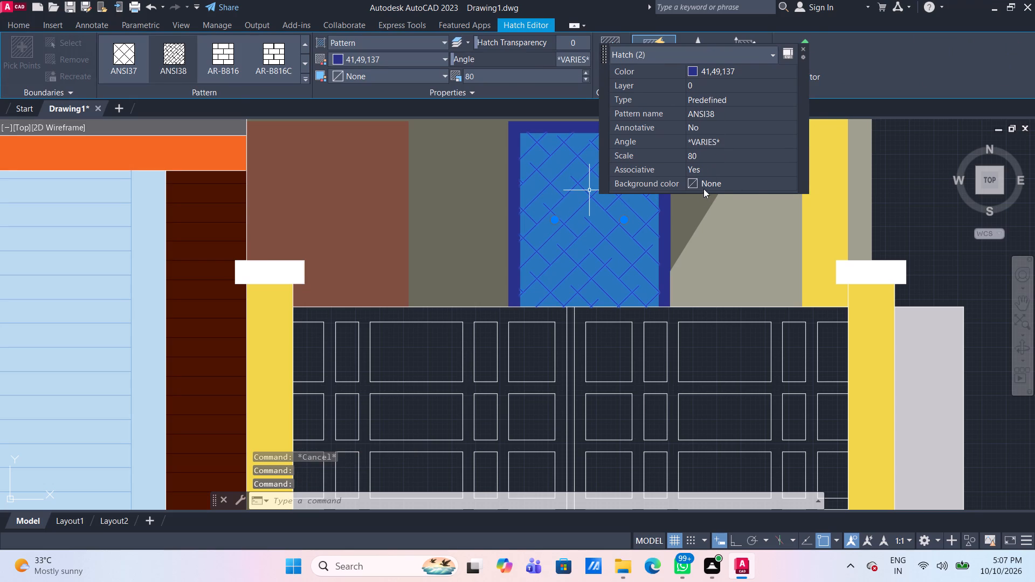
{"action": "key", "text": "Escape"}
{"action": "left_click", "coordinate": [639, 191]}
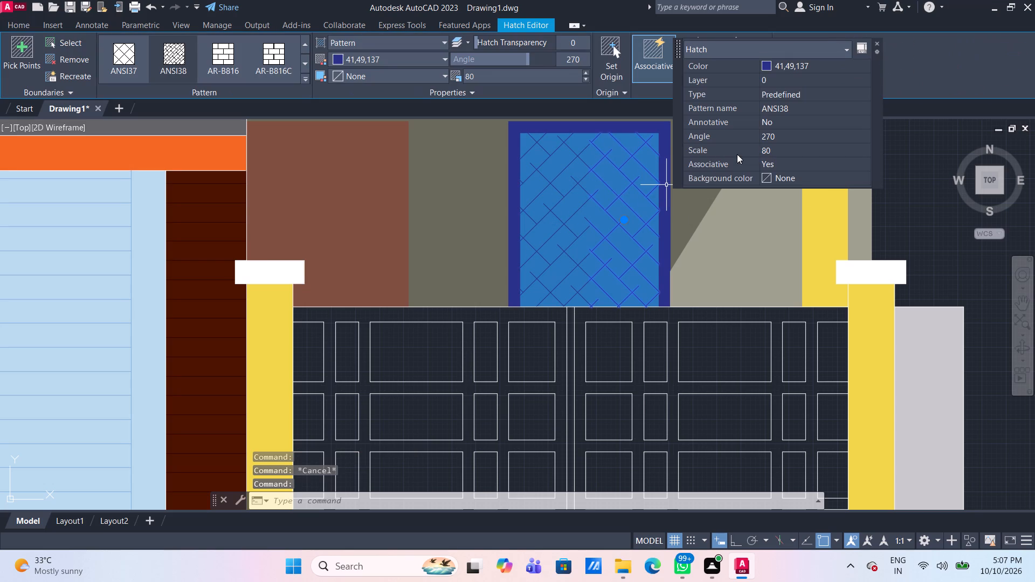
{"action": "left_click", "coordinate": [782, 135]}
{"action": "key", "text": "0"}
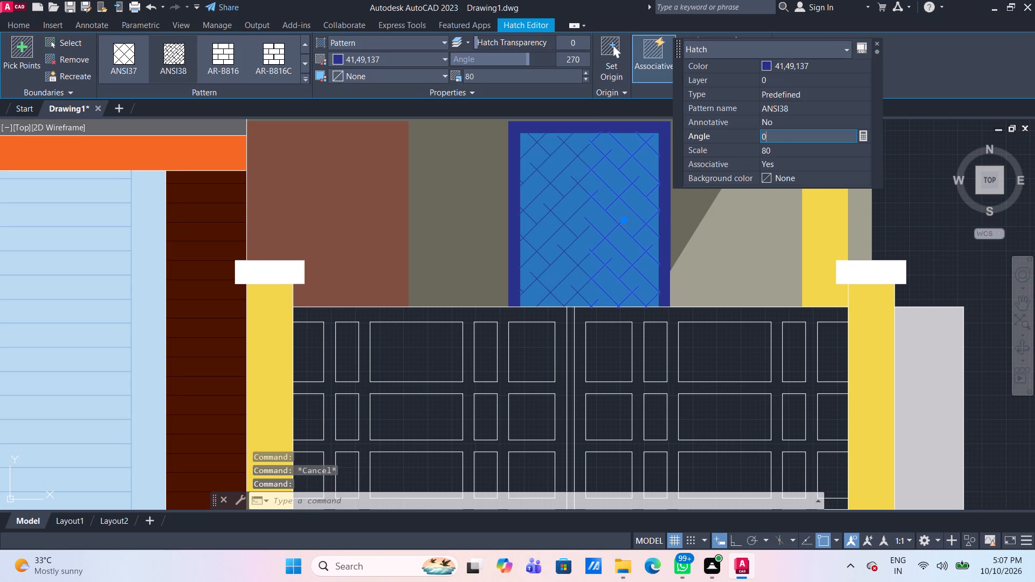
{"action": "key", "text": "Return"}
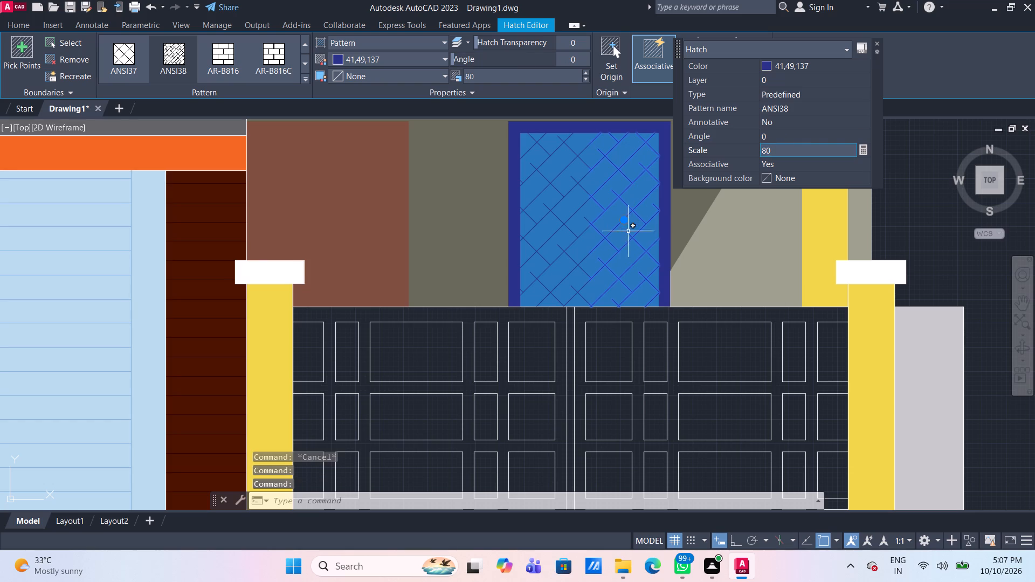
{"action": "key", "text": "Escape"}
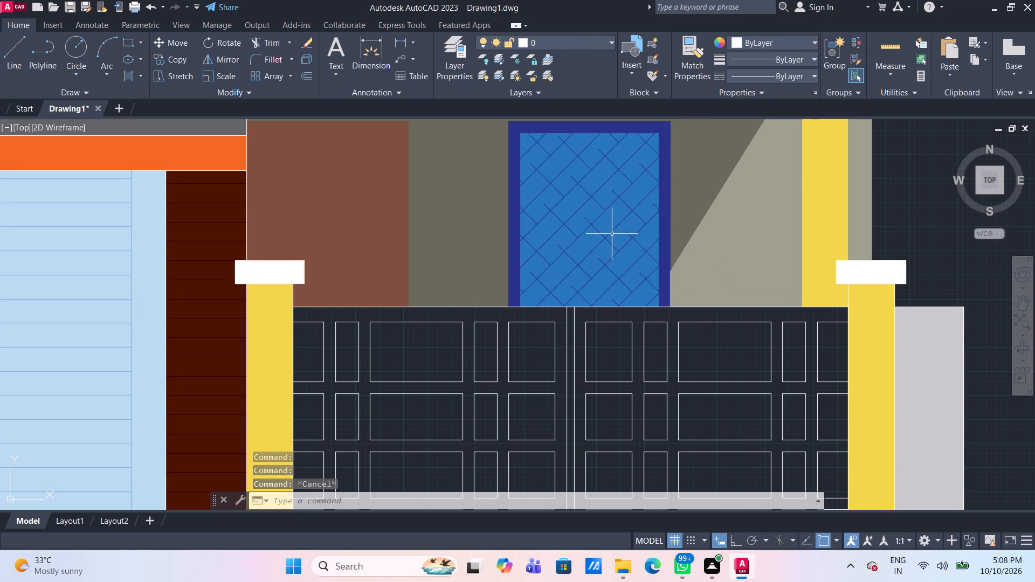
Set the ANSI38 pattern hatches on both blue door leaves to an angle of 45.
{"action": "left_click", "coordinate": [612, 234]}
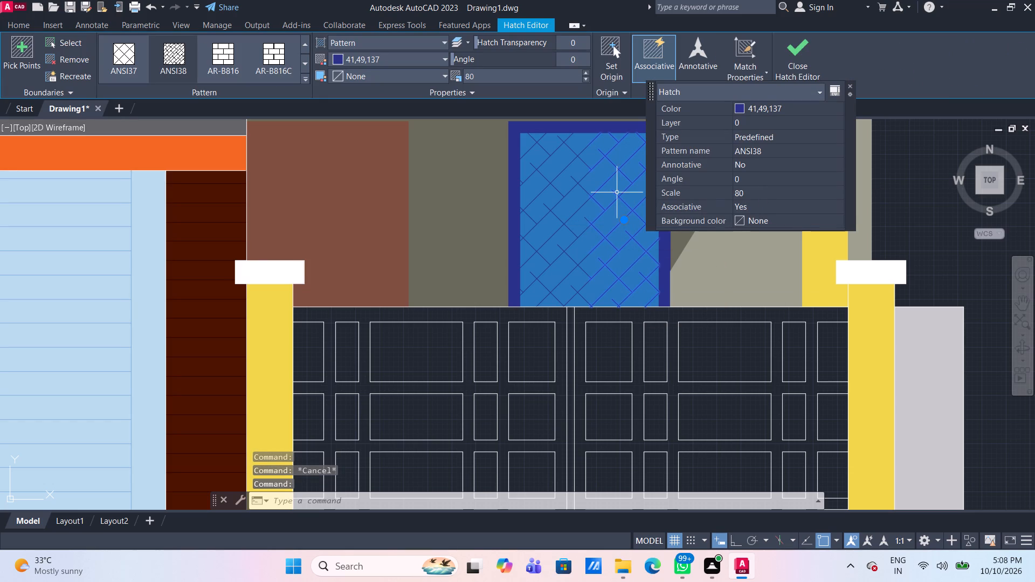
{"action": "left_click", "coordinate": [575, 181]}
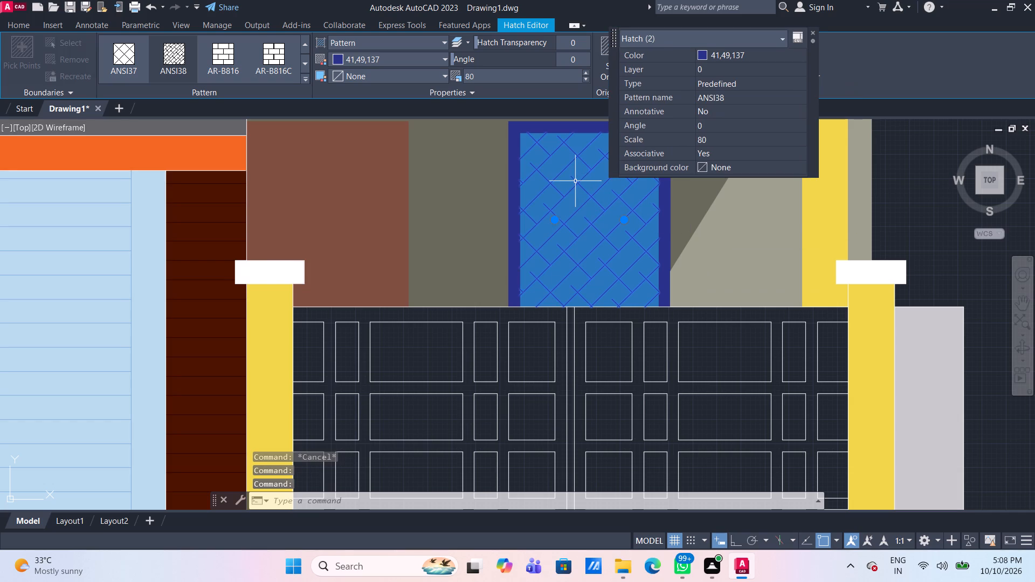
{"action": "left_click", "coordinate": [730, 123]}
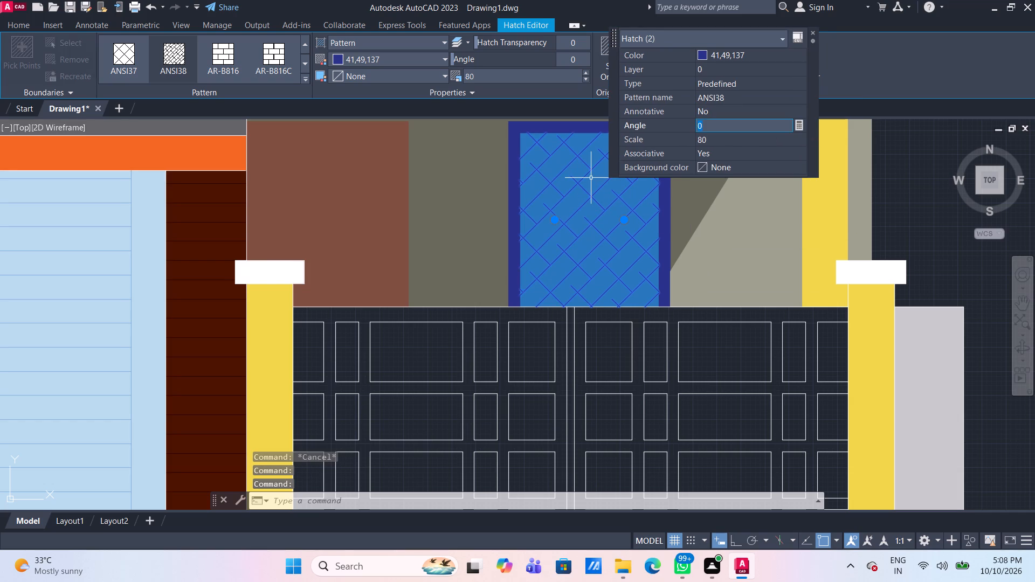
{"action": "type", "text": "45"}
{"action": "key", "text": "Return"}
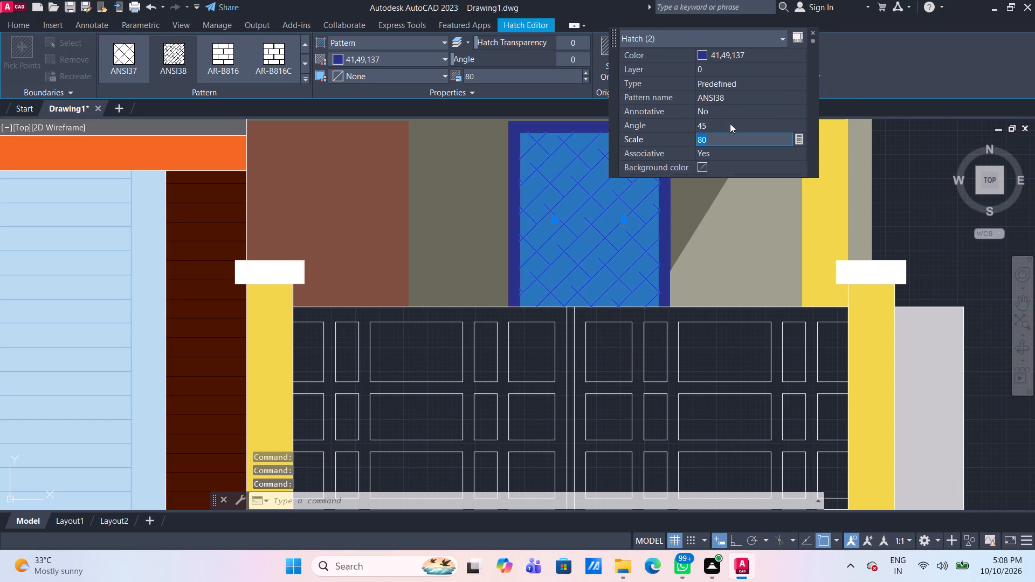
{"action": "key", "text": "Escape"}
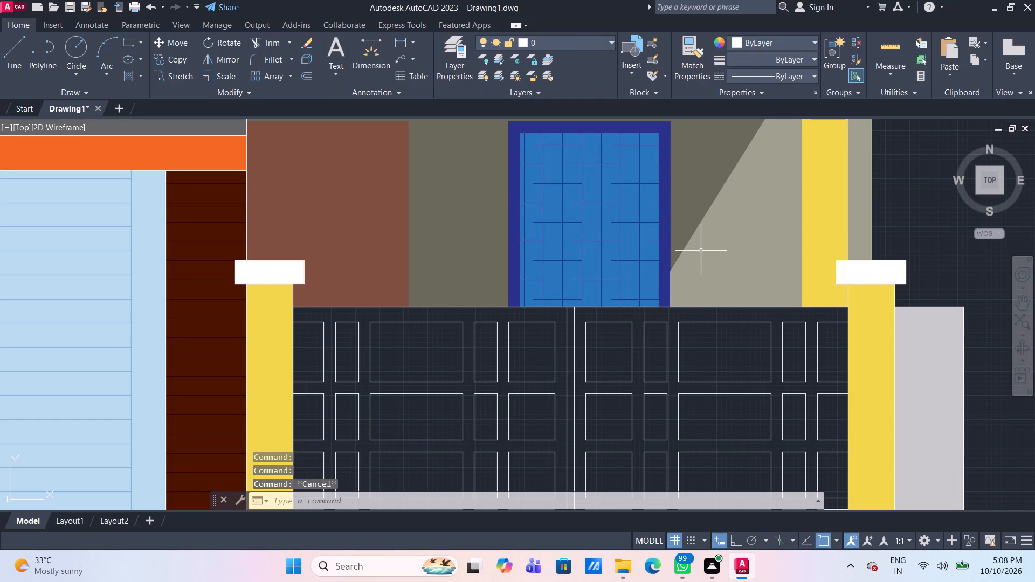
Delete the brown solid hatch from the wall opening between the gate pillar and the blue door.
{"action": "scroll", "coordinate": [701, 251], "scroll_direction": "down", "scroll_amount": 2}
{"action": "scroll", "coordinate": [850, 250], "scroll_direction": "down", "scroll_amount": 2}
{"action": "scroll", "coordinate": [901, 252], "scroll_direction": "up", "scroll_amount": 1}
{"action": "middle_click_drag", "start_coordinate": [898, 254], "coordinate": [828, 314]}
{"action": "scroll", "coordinate": [547, 316], "scroll_direction": "up", "scroll_amount": 1}
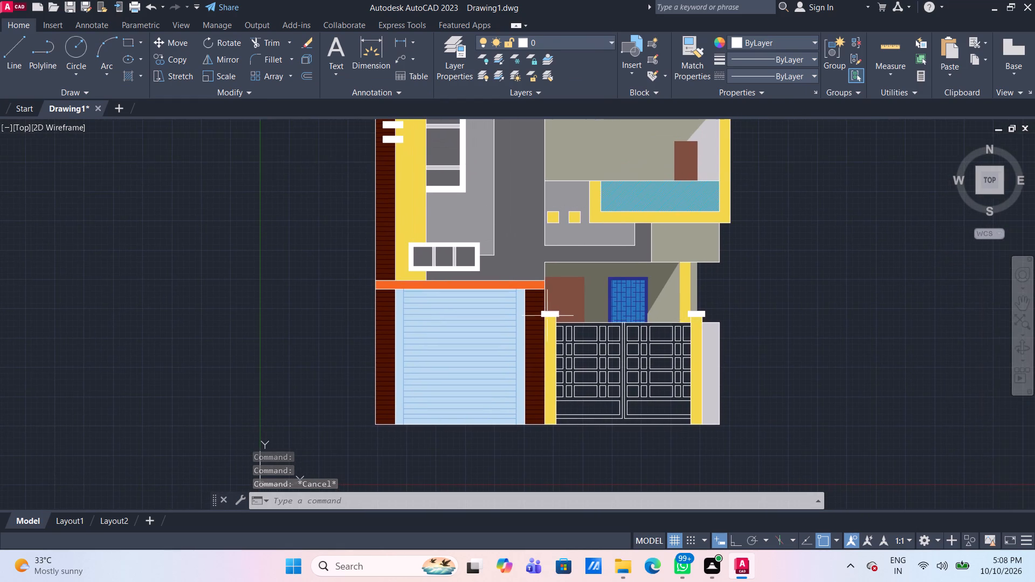
{"action": "scroll", "coordinate": [547, 314], "scroll_direction": "up", "scroll_amount": 2}
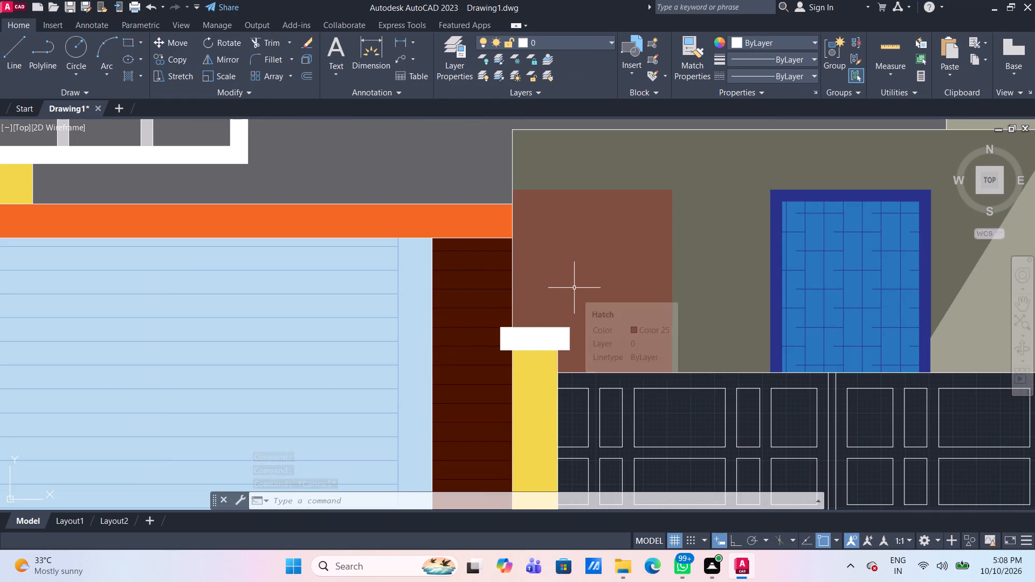
{"action": "left_click", "coordinate": [603, 272]}
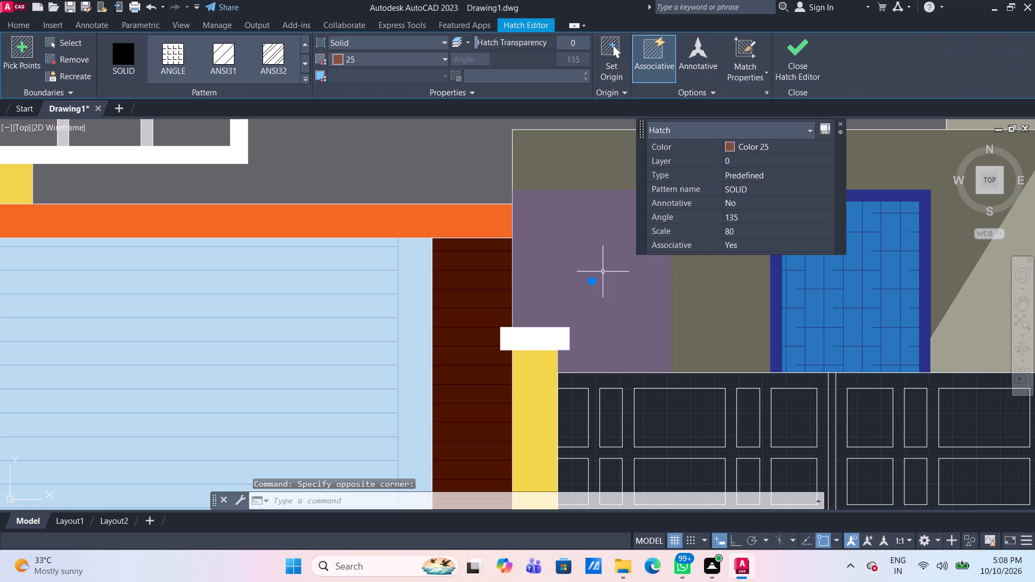
{"action": "key", "text": "Escape"}
{"action": "scroll", "coordinate": [456, 161], "scroll_direction": "down", "scroll_amount": 5}
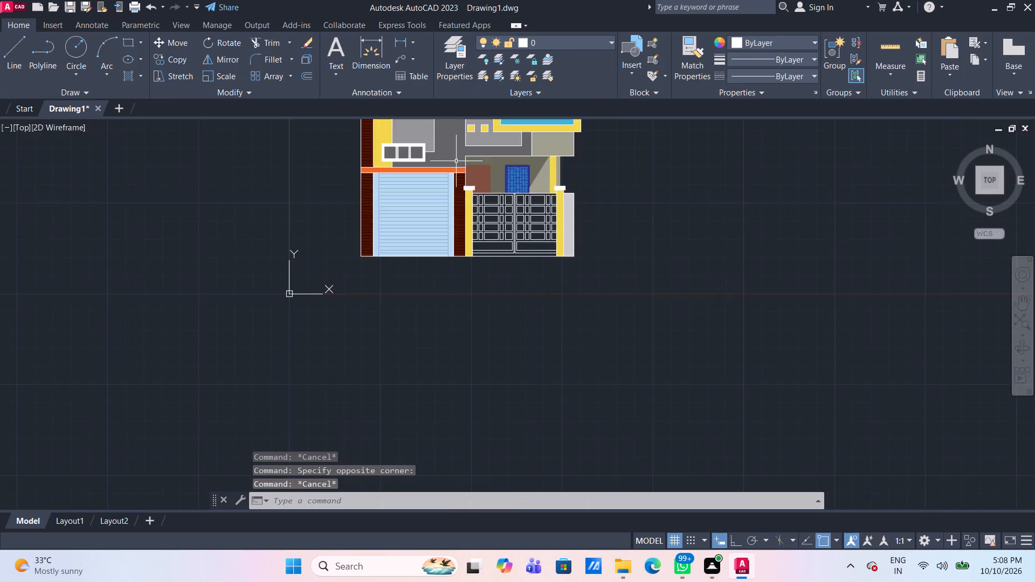
{"action": "scroll", "coordinate": [508, 227], "scroll_direction": "up", "scroll_amount": 3}
{"action": "scroll", "coordinate": [471, 172], "scroll_direction": "down", "scroll_amount": 3}
{"action": "scroll", "coordinate": [457, 161], "scroll_direction": "up", "scroll_amount": 1}
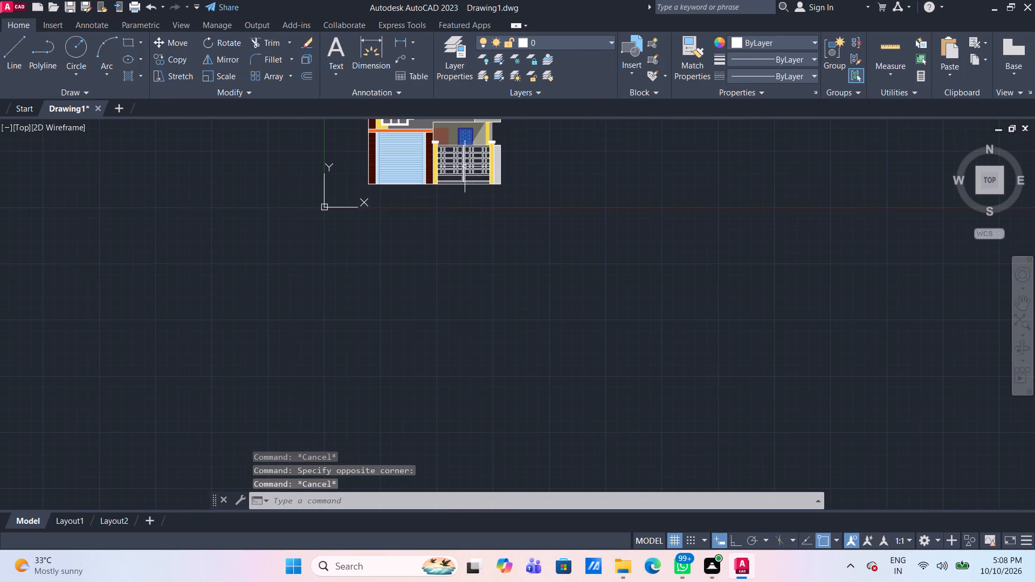
{"action": "scroll", "coordinate": [454, 160], "scroll_direction": "up", "scroll_amount": 2}
{"action": "middle_click_drag", "start_coordinate": [439, 156], "coordinate": [473, 301]}
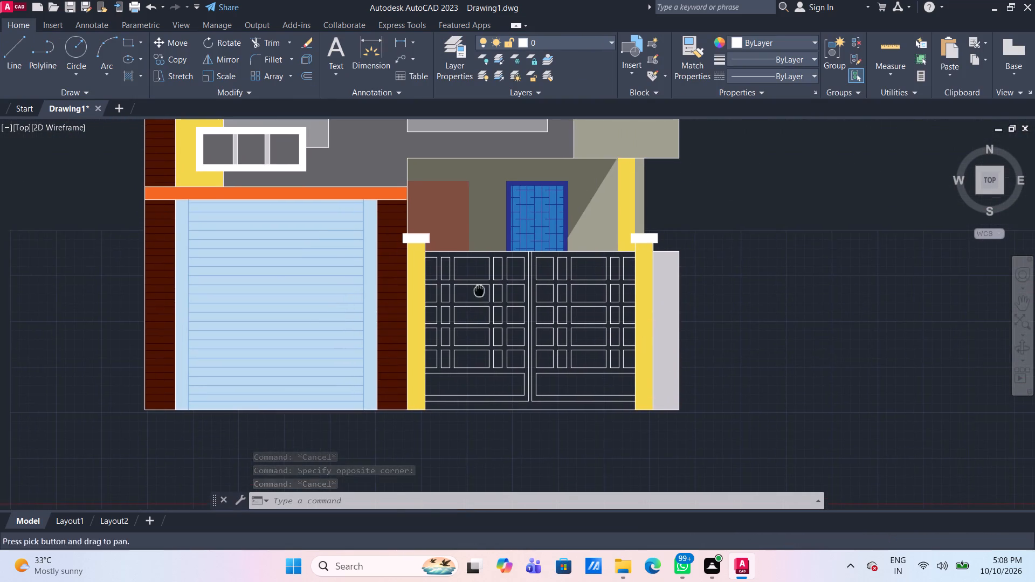
{"action": "scroll", "coordinate": [466, 189], "scroll_direction": "up", "scroll_amount": 3}
{"action": "left_click", "coordinate": [457, 186]}
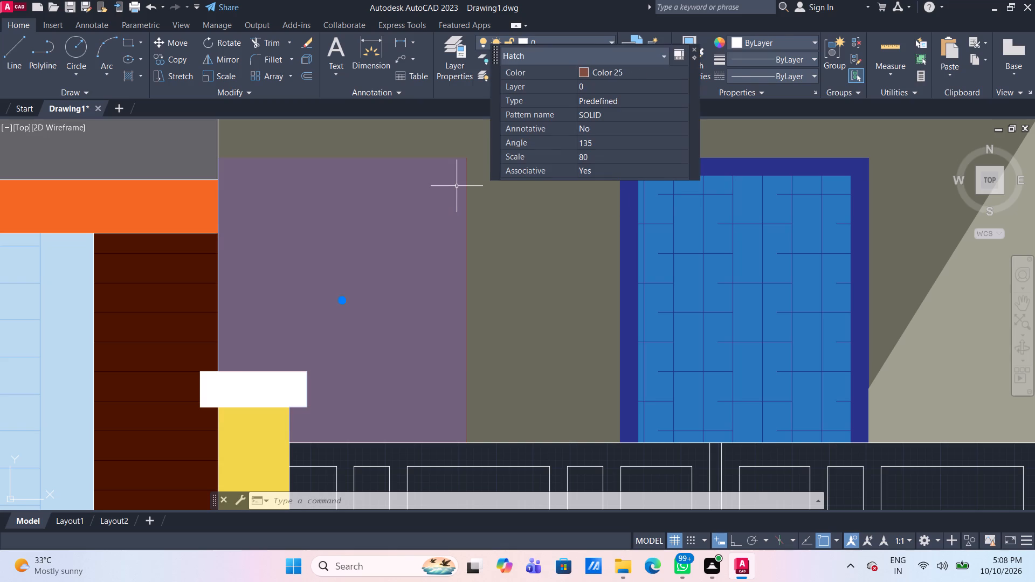
{"action": "key", "text": "Delete"}
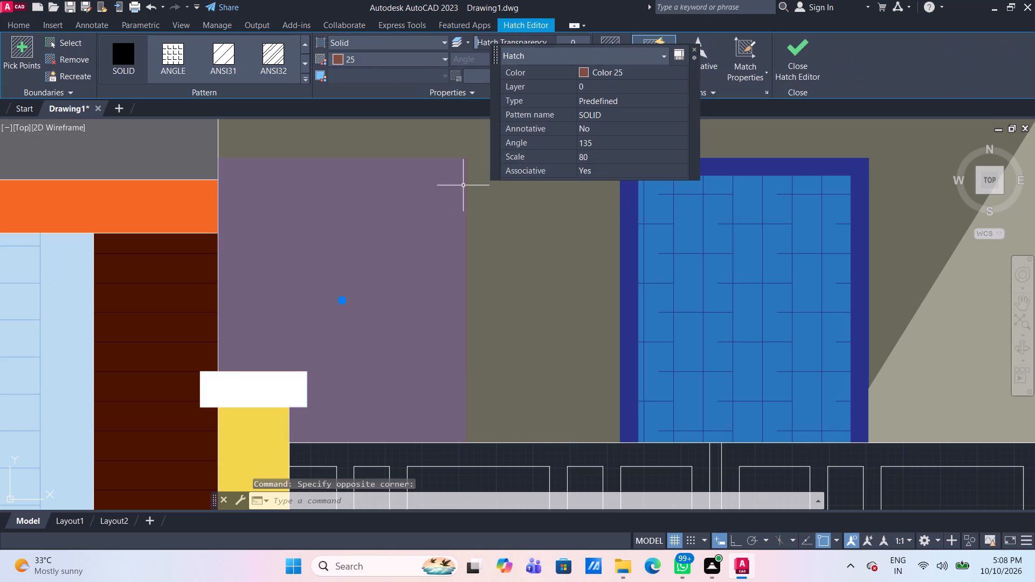
Erase the leftover dark frame lines inside the emptied opening beside the blue door.
{"action": "scroll", "coordinate": [394, 383], "scroll_direction": "up", "scroll_amount": 2}
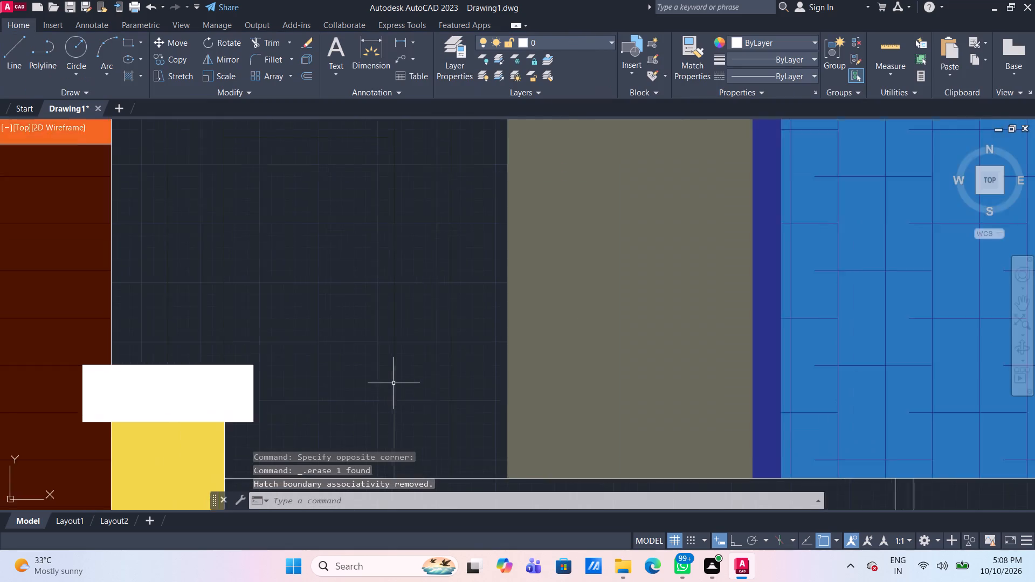
{"action": "left_click", "coordinate": [390, 382]}
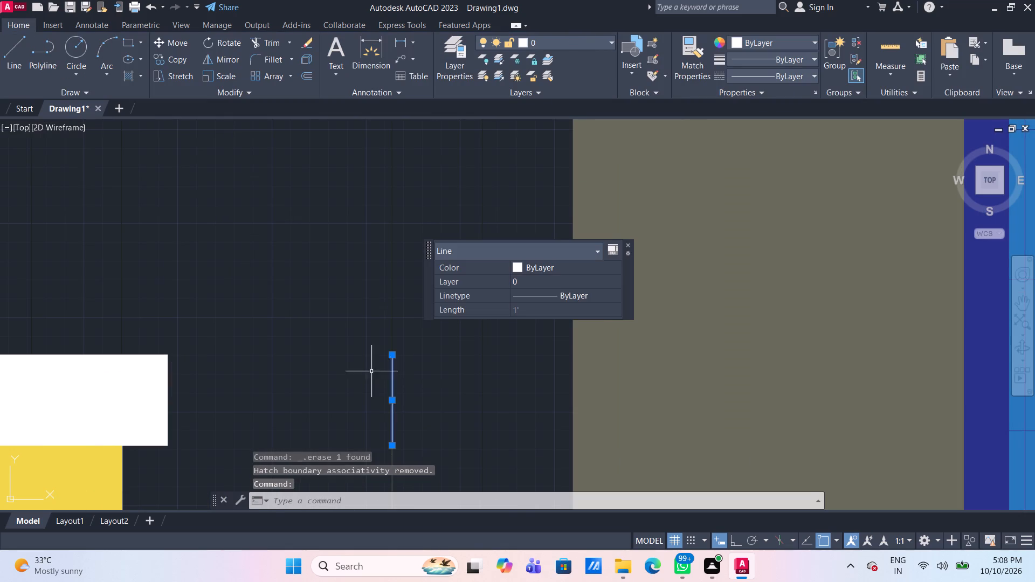
{"action": "scroll", "coordinate": [330, 342], "scroll_direction": "down", "scroll_amount": 2}
{"action": "middle_click_drag", "start_coordinate": [330, 342], "coordinate": [339, 253]}
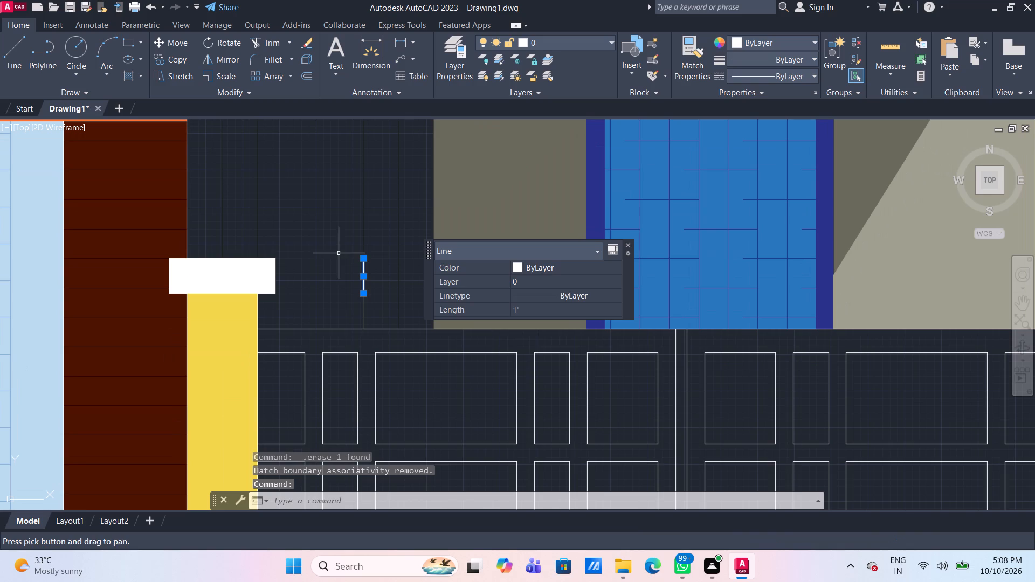
{"action": "key", "text": "Delete"}
{"action": "scroll", "coordinate": [347, 266], "scroll_direction": "up", "scroll_amount": 1}
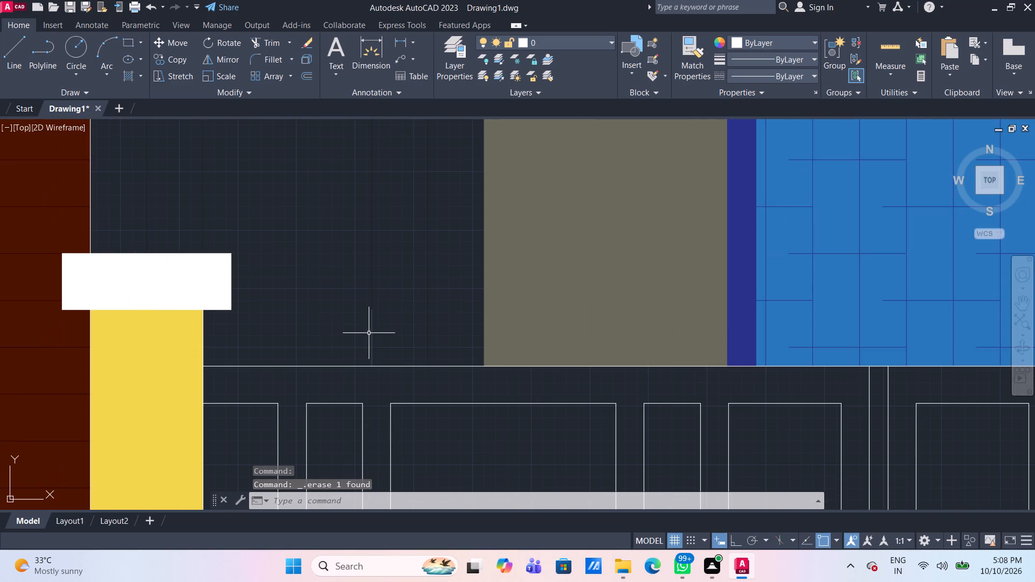
{"action": "left_click", "coordinate": [370, 333]}
{"action": "key", "text": "Delete"}
{"action": "scroll", "coordinate": [348, 329], "scroll_direction": "down", "scroll_amount": 2}
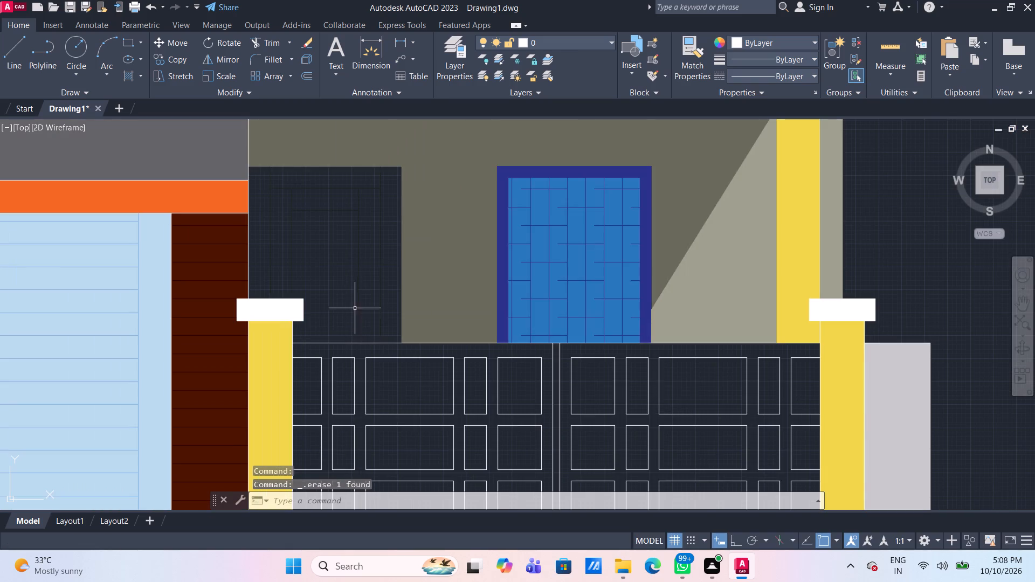
{"action": "scroll", "coordinate": [332, 221], "scroll_direction": "up", "scroll_amount": 1}
{"action": "middle_click_drag", "start_coordinate": [323, 238], "coordinate": [326, 239]}
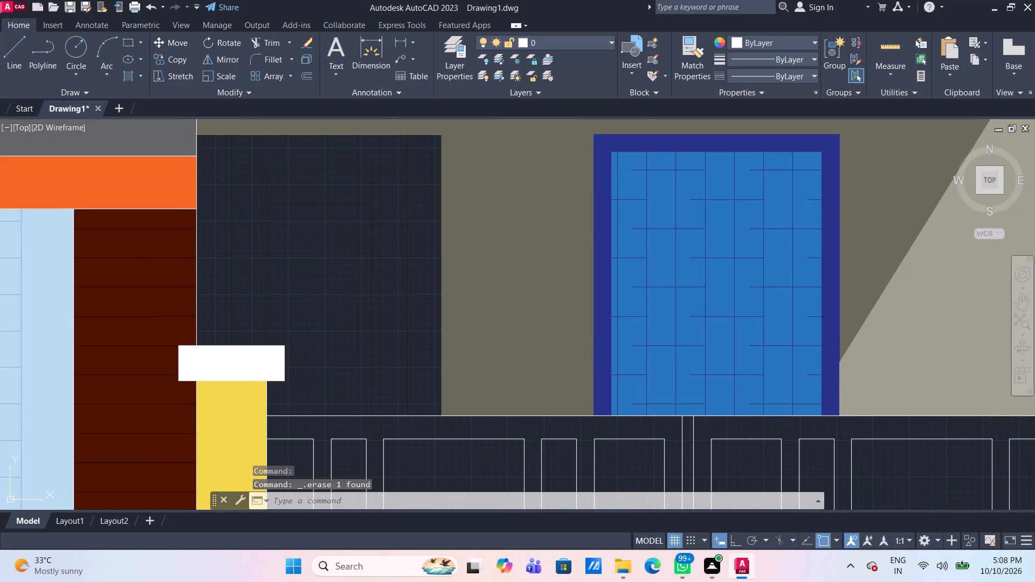
{"action": "middle_click_drag", "start_coordinate": [326, 239], "coordinate": [348, 246]}
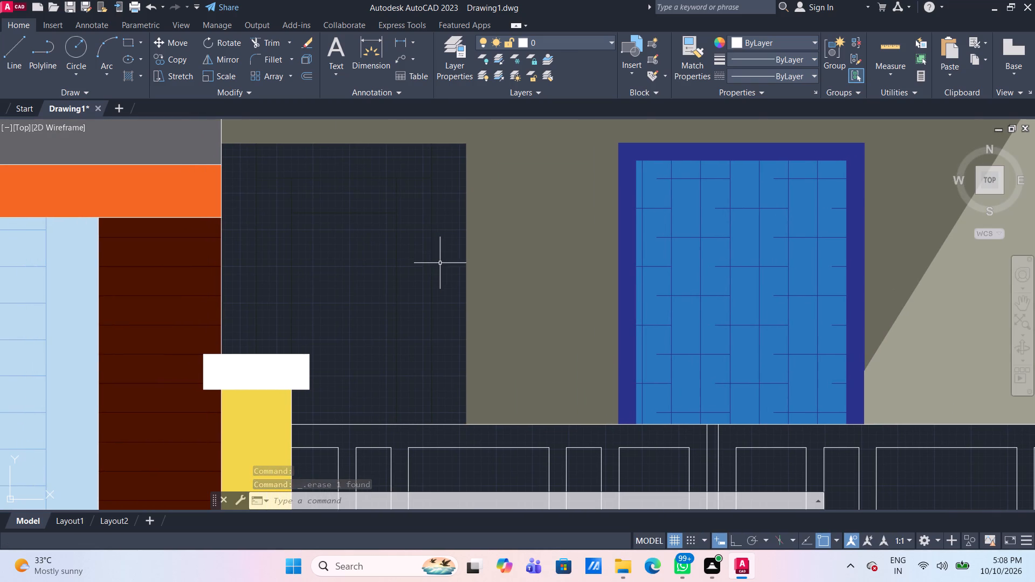
{"action": "left_click", "coordinate": [441, 264]}
{"action": "left_click", "coordinate": [243, 163]}
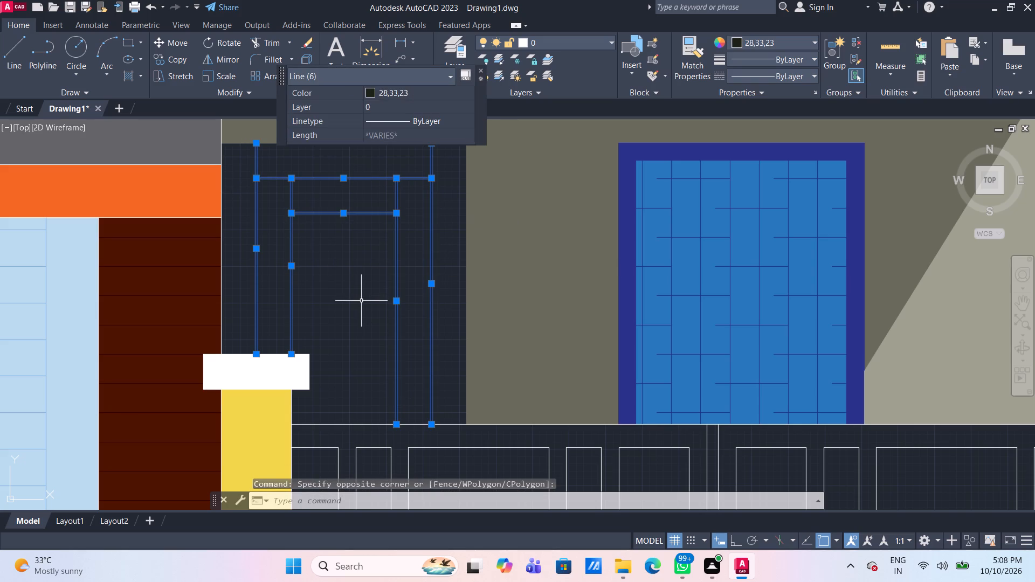
{"action": "key", "text": "Delete"}
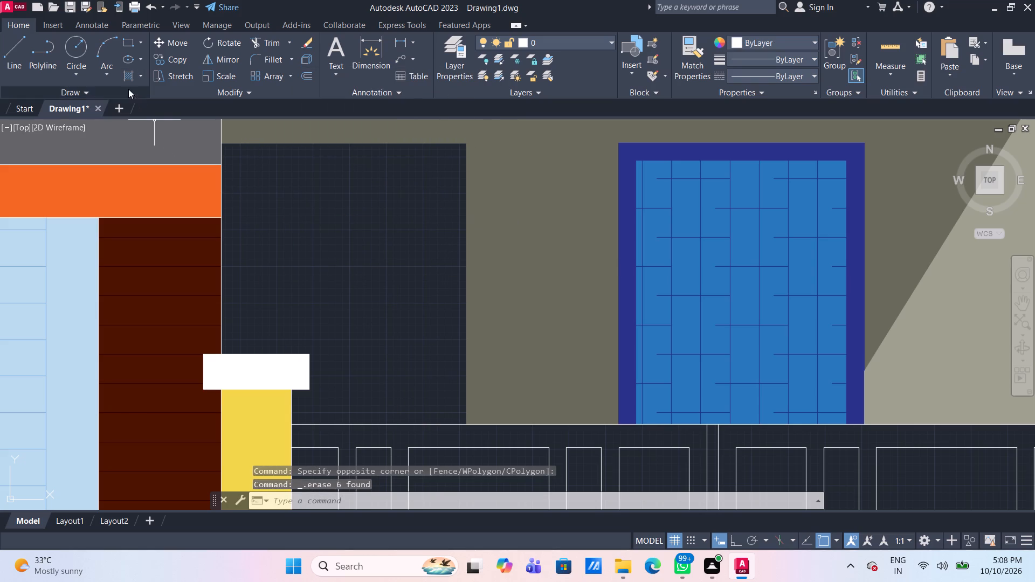
Fill the empty wall opening between the gate pillar and the blue door with a solid hatch in colour 25.
{"action": "left_click", "coordinate": [130, 79]}
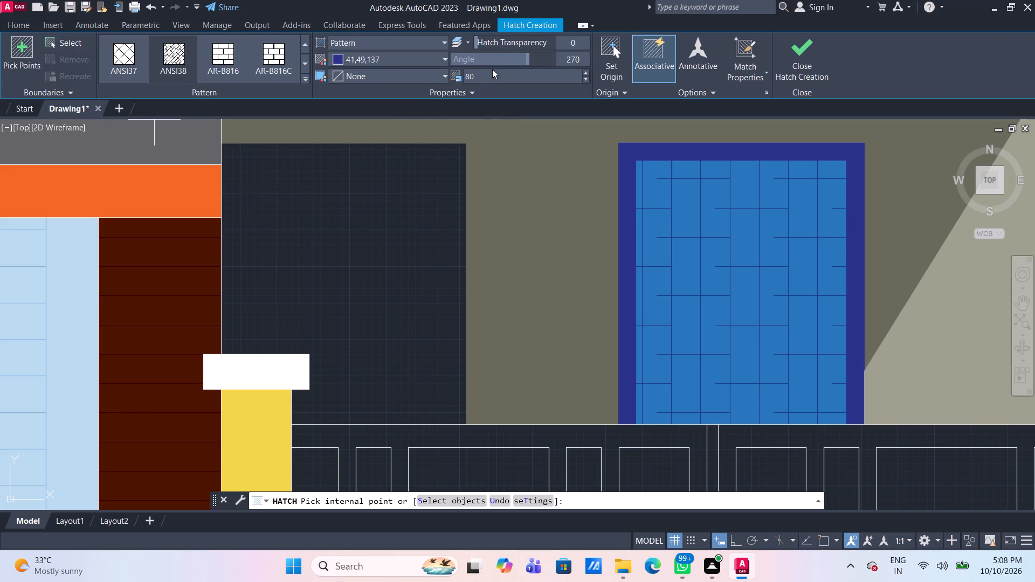
{"action": "left_click", "coordinate": [436, 59]}
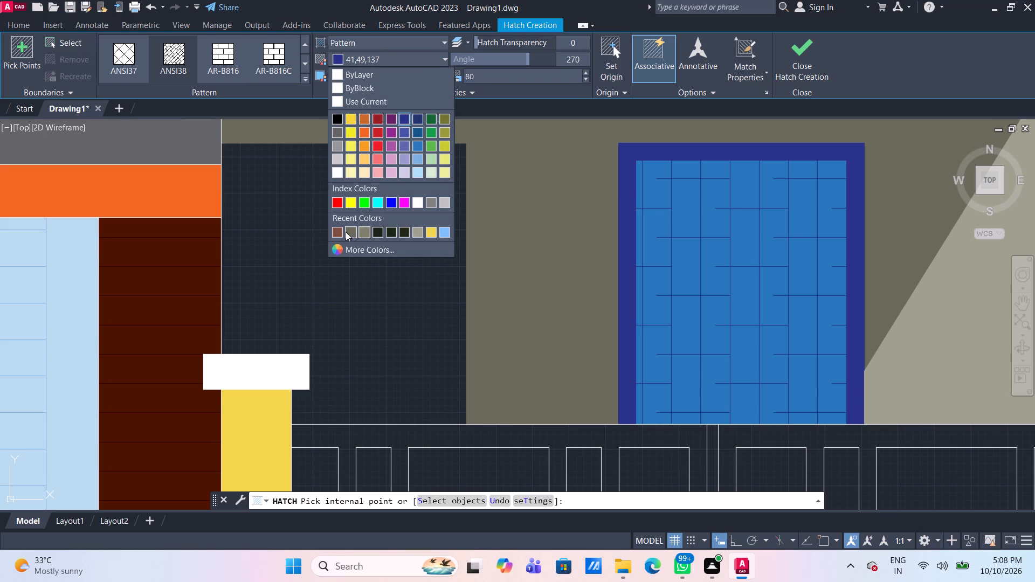
{"action": "left_click", "coordinate": [340, 233]}
{"action": "scroll", "coordinate": [194, 44], "scroll_direction": "up", "scroll_amount": 6}
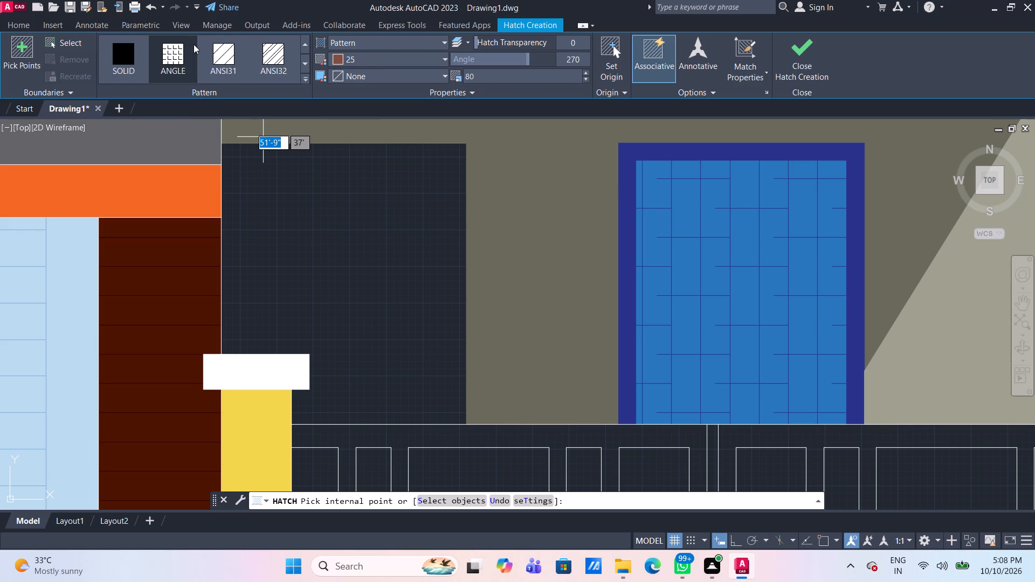
{"action": "scroll", "coordinate": [194, 44], "scroll_direction": "up", "scroll_amount": 1}
{"action": "left_click", "coordinate": [132, 56]}
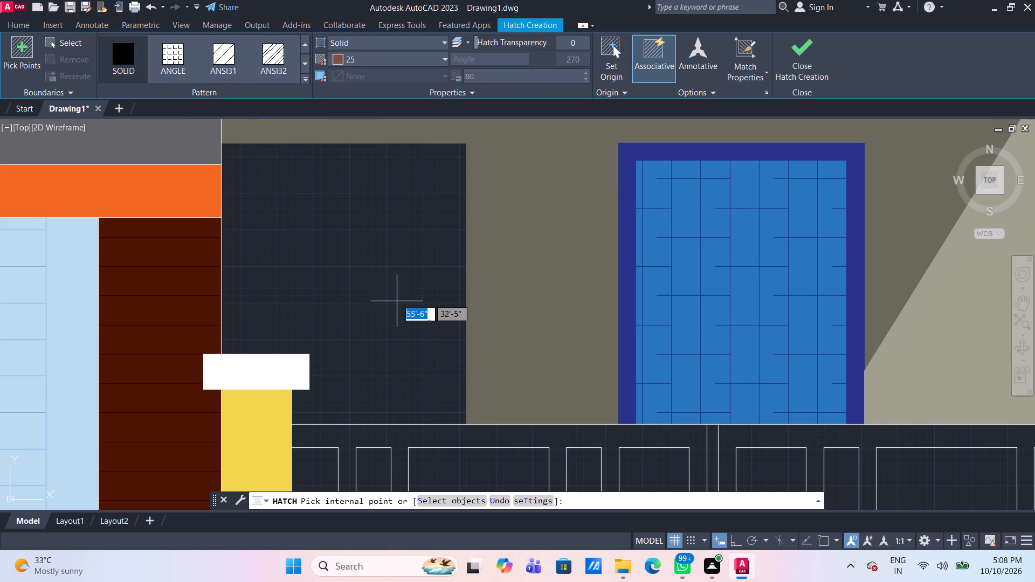
{"action": "left_click", "coordinate": [379, 285]}
{"action": "key", "text": "space"}
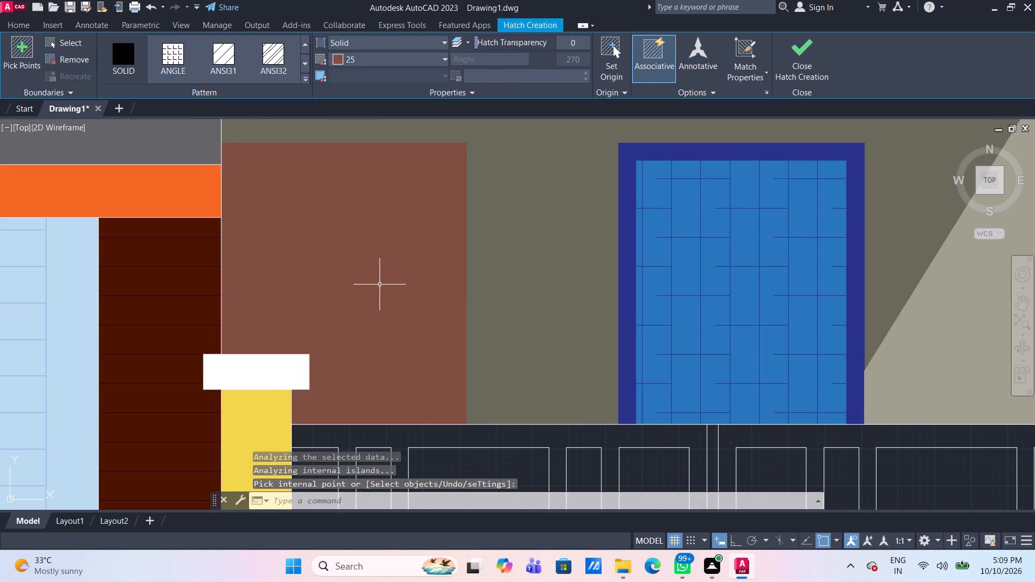
Overlay the brown wall opening with an AR-PARQ1 pattern hatch in colour 26.
{"action": "left_click", "coordinate": [130, 72]}
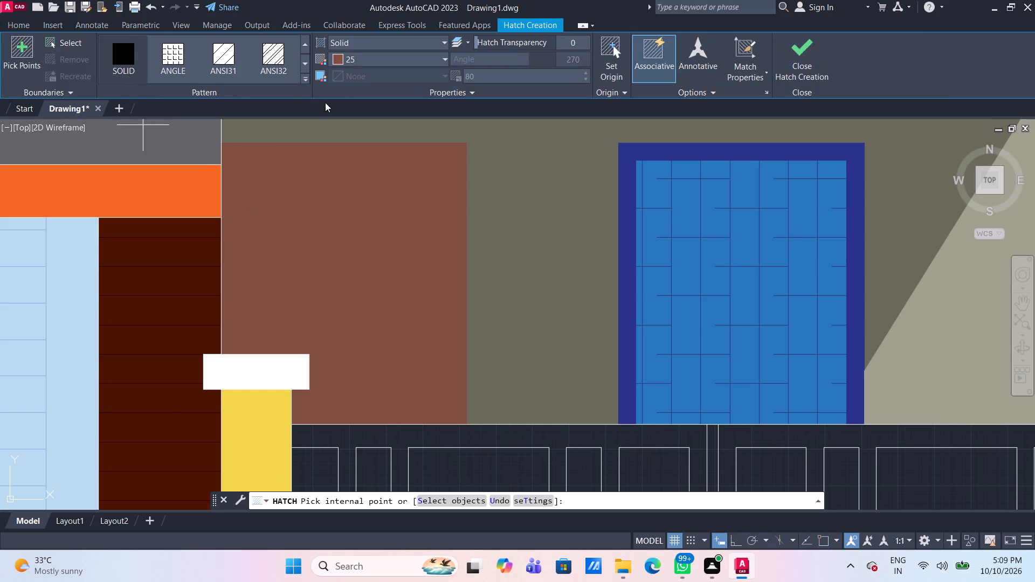
{"action": "scroll", "coordinate": [293, 80], "scroll_direction": "down", "scroll_amount": 2}
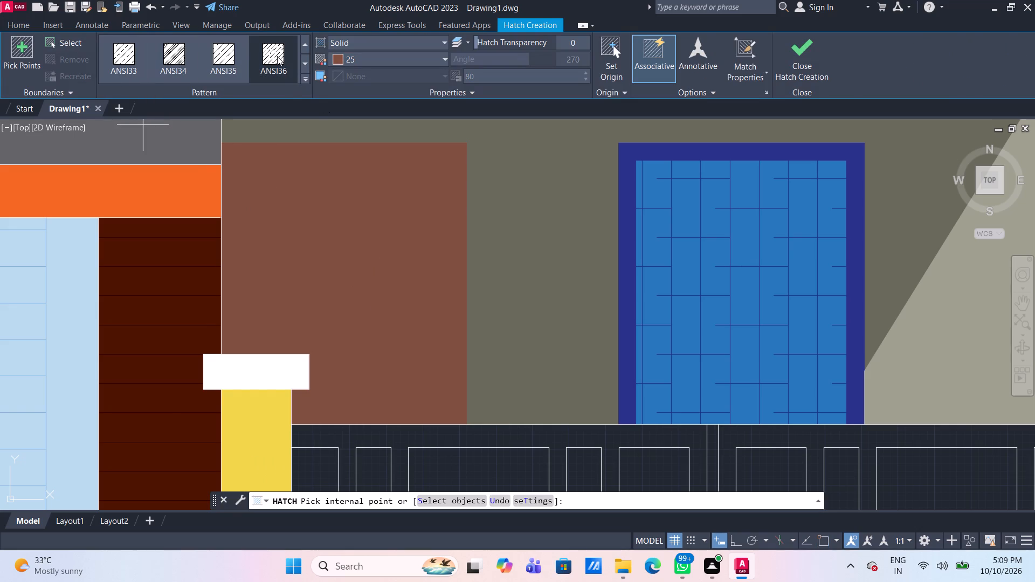
{"action": "scroll", "coordinate": [277, 56], "scroll_direction": "down", "scroll_amount": 1}
{"action": "scroll", "coordinate": [226, 59], "scroll_direction": "down", "scroll_amount": 2}
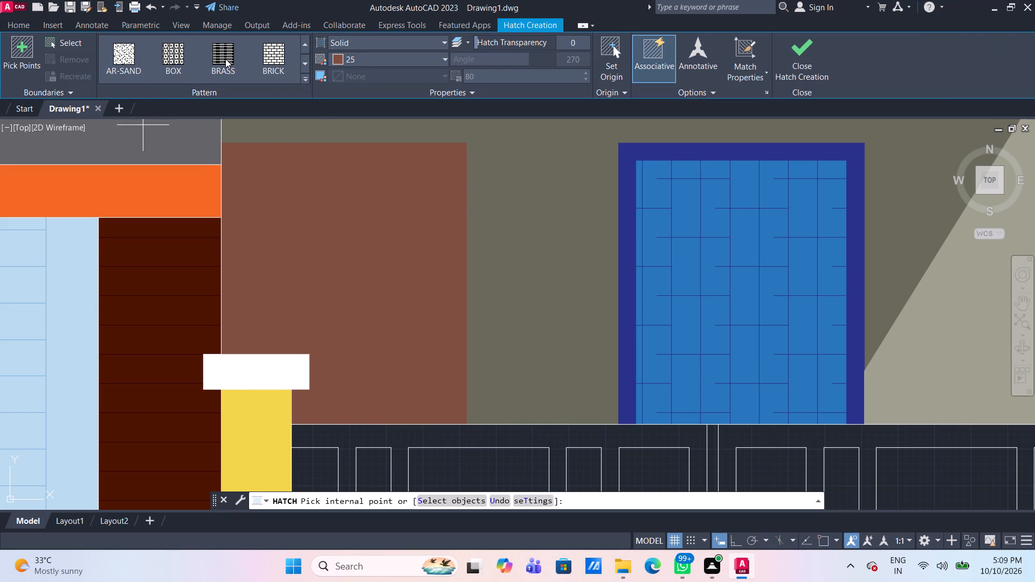
{"action": "scroll", "coordinate": [225, 59], "scroll_direction": "up", "scroll_amount": 1}
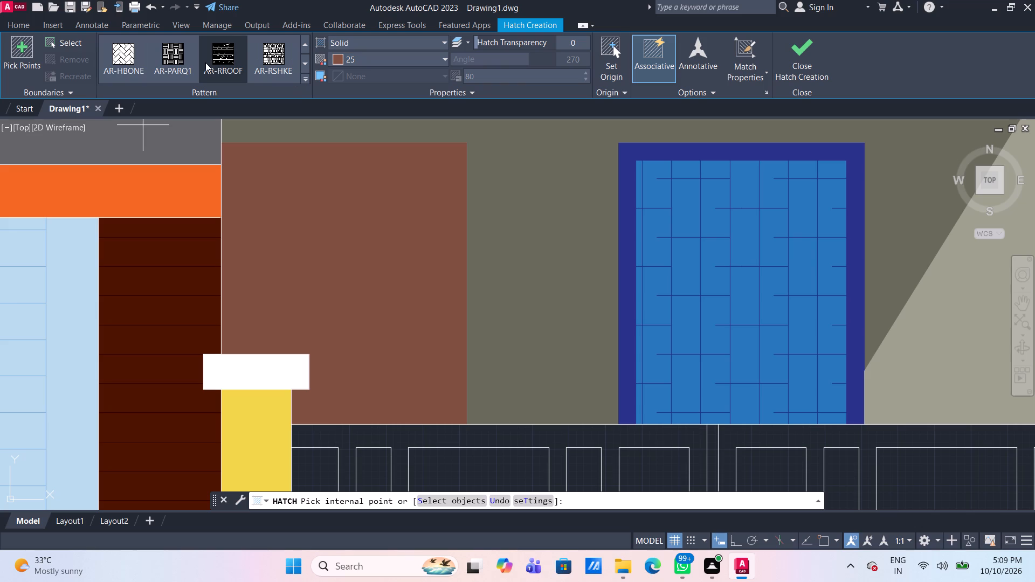
{"action": "left_click", "coordinate": [170, 58]}
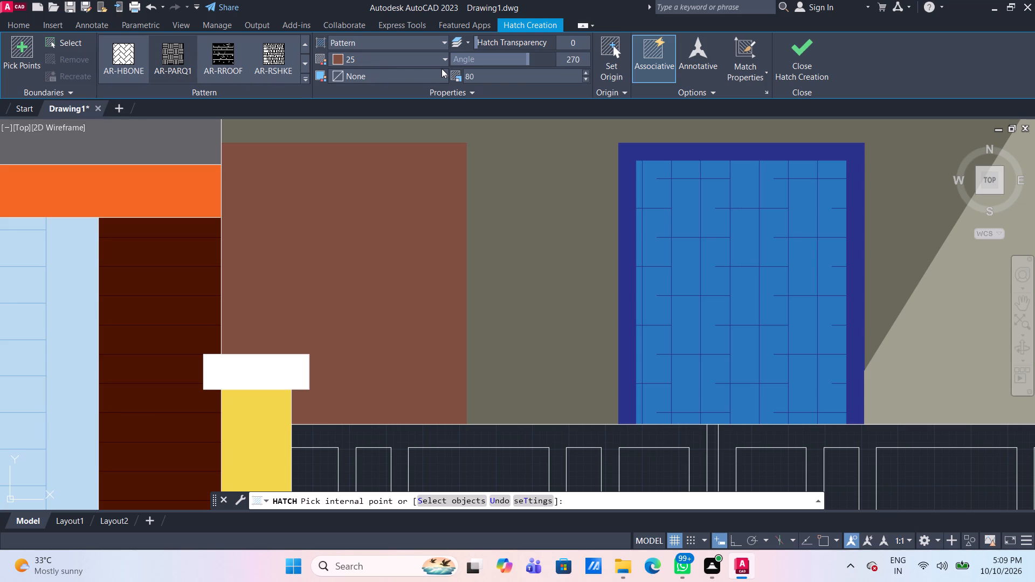
{"action": "left_click", "coordinate": [435, 64]}
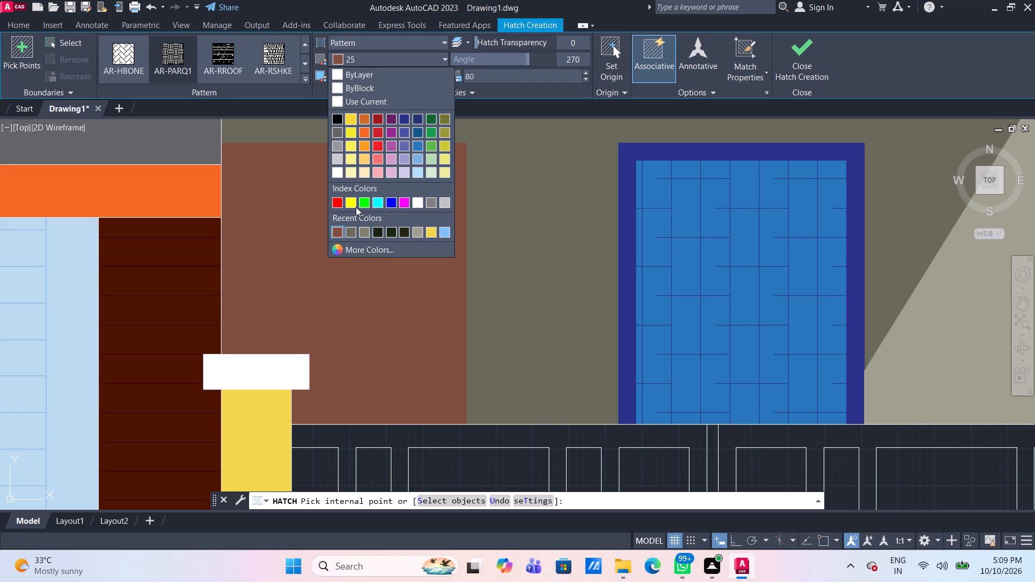
{"action": "left_click", "coordinate": [376, 247]}
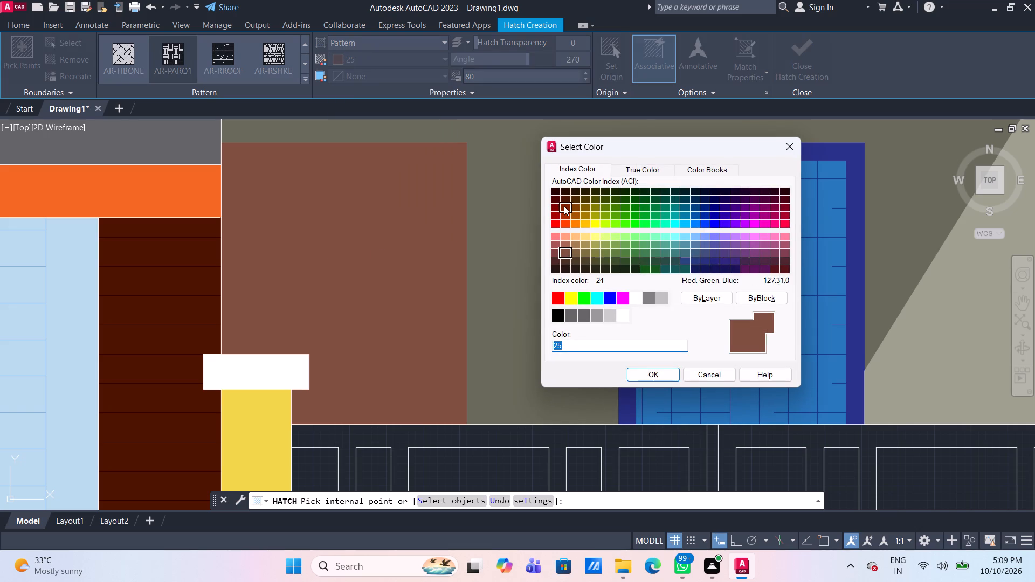
{"action": "left_click", "coordinate": [565, 197]}
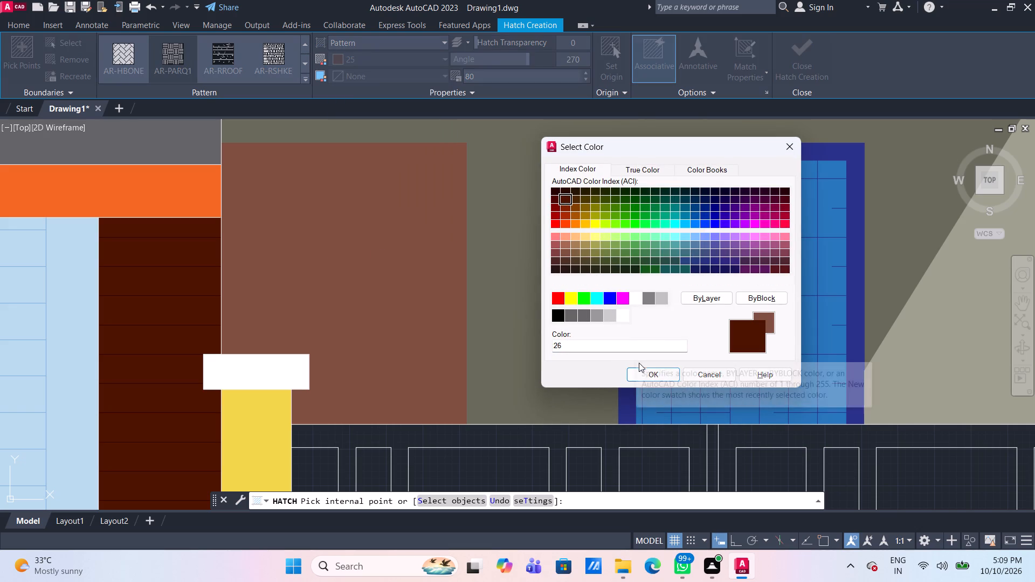
{"action": "left_click", "coordinate": [648, 375]}
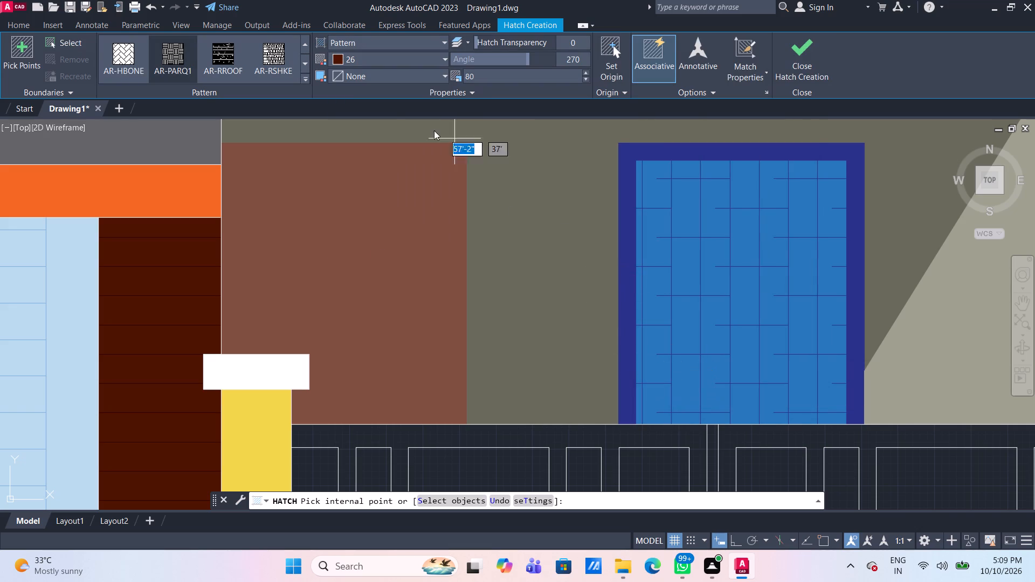
{"action": "left_click", "coordinate": [384, 202]}
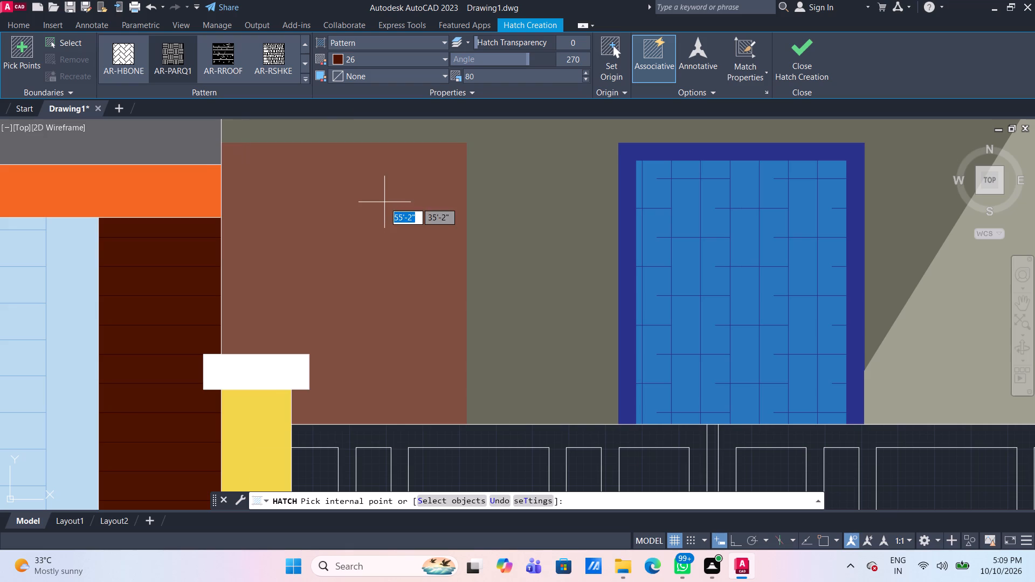
Try a scale of 10 for the AR-PARQ1 hatch in the opening, settling on a scale of 1.
{"action": "left_click", "coordinate": [500, 77]}
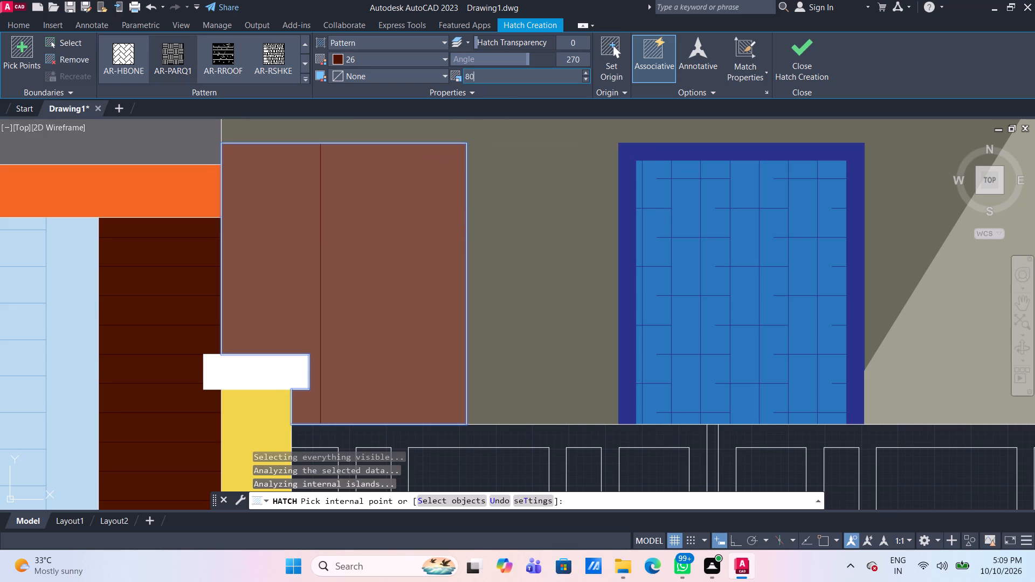
{"action": "type", "text": "10"}
{"action": "key", "text": "Return"}
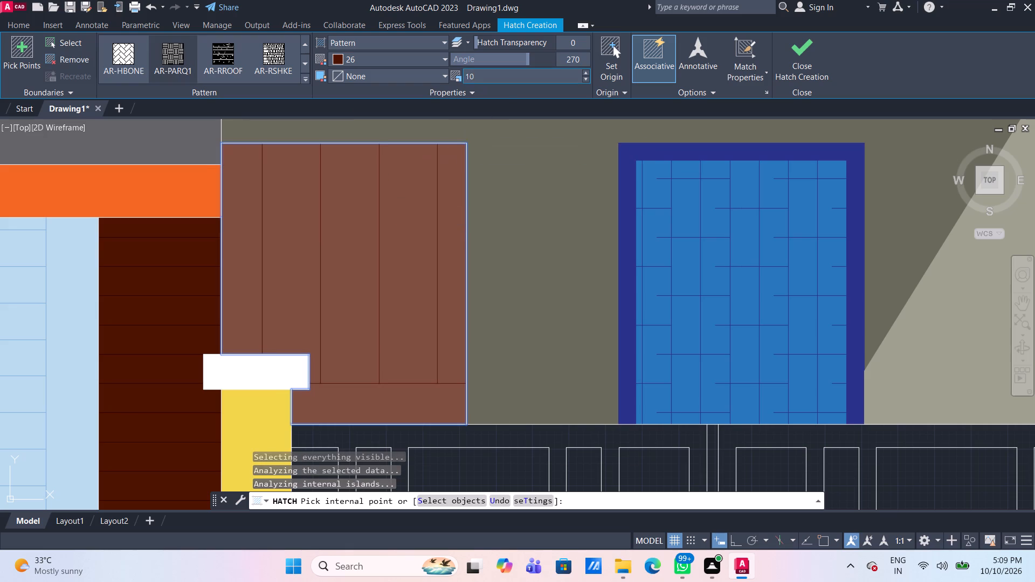
{"action": "left_click", "coordinate": [500, 77]}
{"action": "key", "text": "1"}
{"action": "key", "text": "Return"}
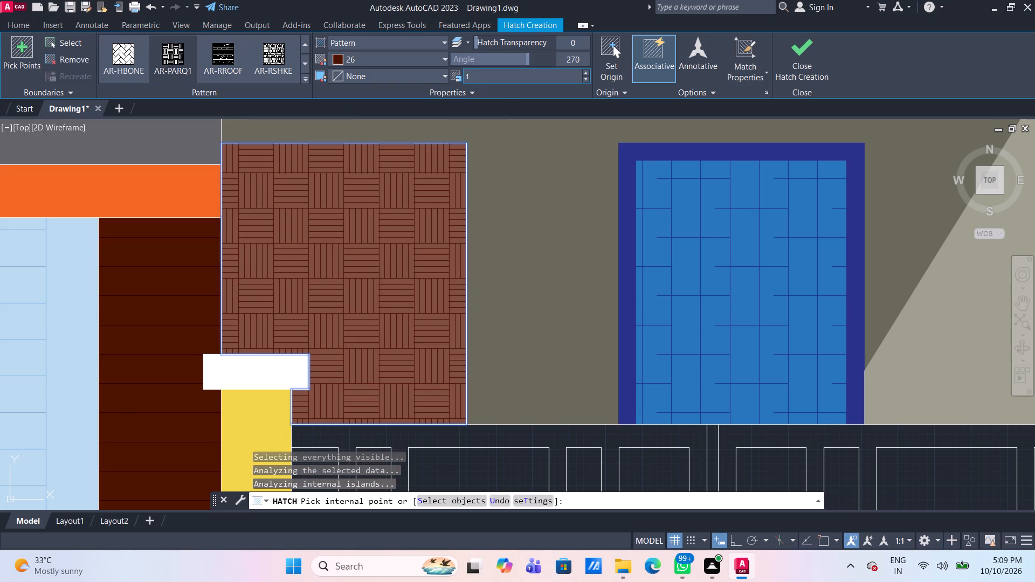
{"action": "key", "text": "Escape"}
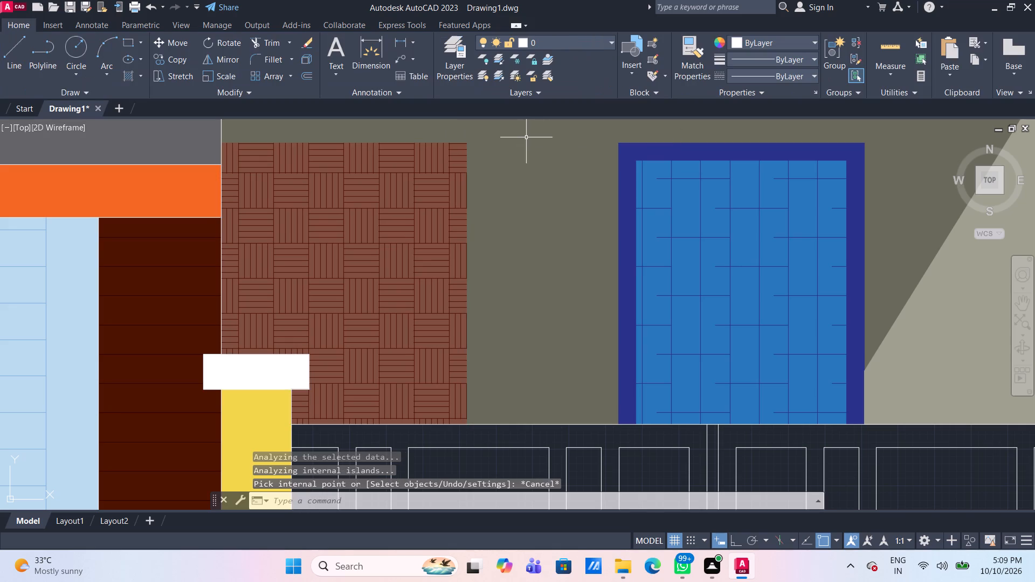
Change the colour of the AR-PARQ1 hatch in the wall opening to Color 69.
{"action": "scroll", "coordinate": [526, 137], "scroll_direction": "down", "scroll_amount": 2}
{"action": "scroll", "coordinate": [511, 162], "scroll_direction": "up", "scroll_amount": 1}
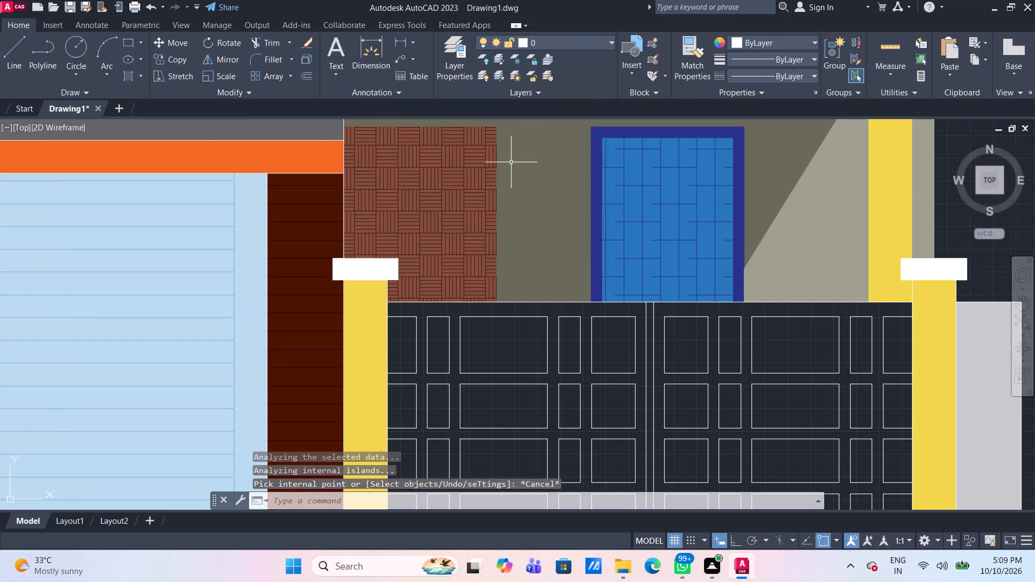
{"action": "middle_click_drag", "start_coordinate": [508, 168], "coordinate": [516, 202]}
{"action": "scroll", "coordinate": [516, 202], "scroll_direction": "down", "scroll_amount": 2}
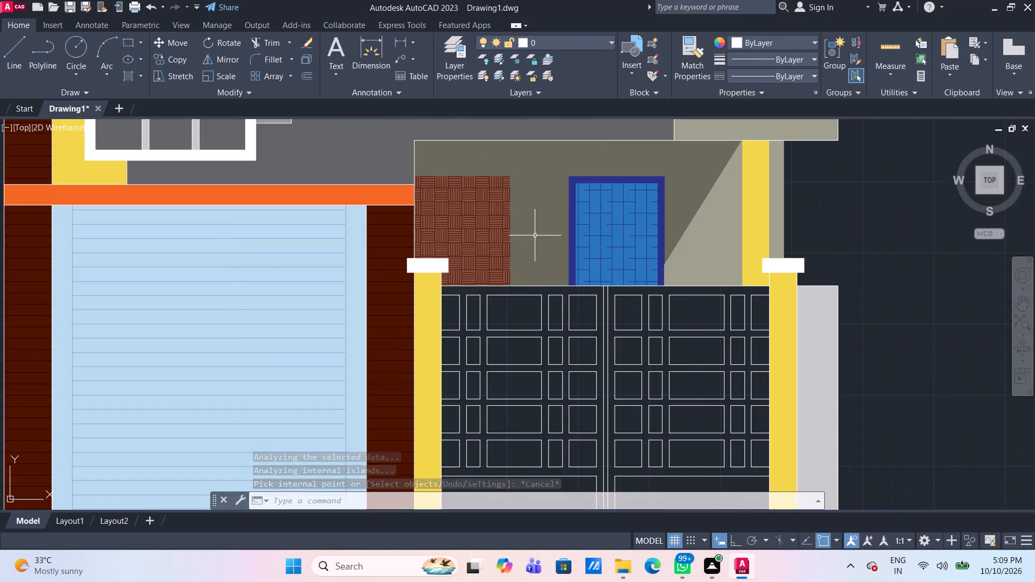
{"action": "scroll", "coordinate": [535, 235], "scroll_direction": "down", "scroll_amount": 1}
{"action": "scroll", "coordinate": [720, 223], "scroll_direction": "up", "scroll_amount": 1}
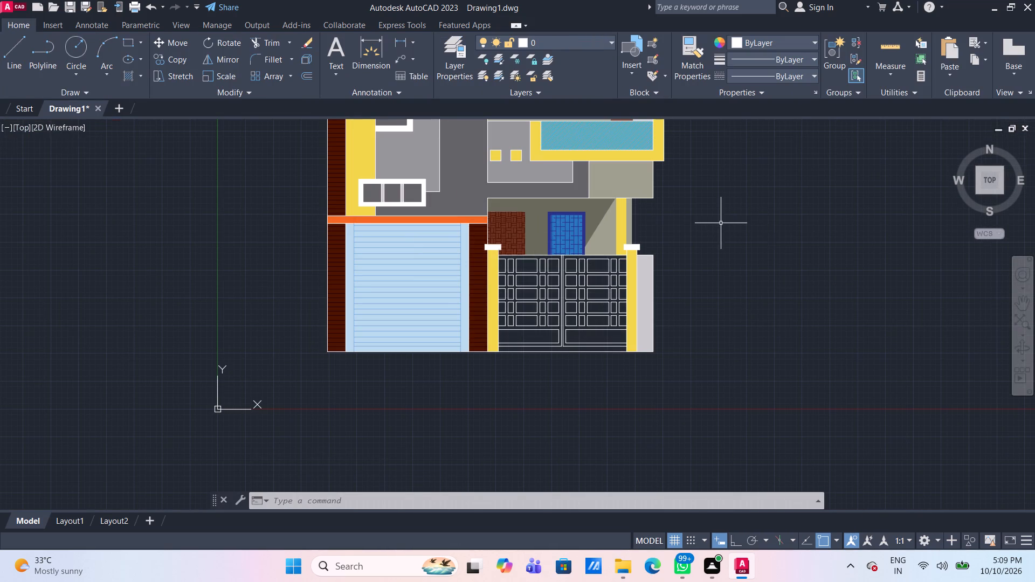
{"action": "scroll", "coordinate": [720, 223], "scroll_direction": "up", "scroll_amount": 1}
{"action": "middle_click_drag", "start_coordinate": [720, 223], "coordinate": [900, 192]}
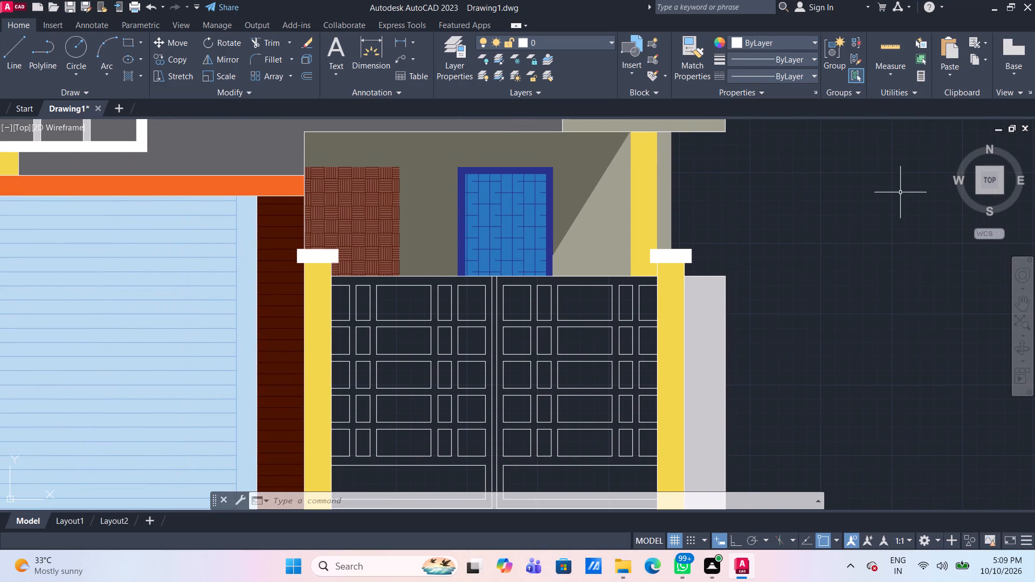
{"action": "left_click", "coordinate": [344, 211]}
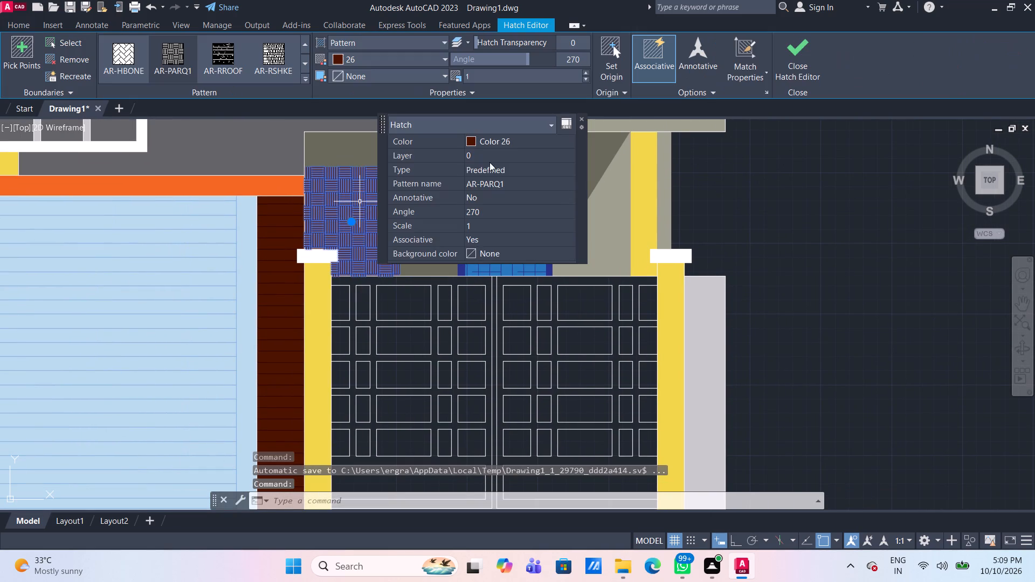
{"action": "left_click", "coordinate": [496, 143]}
{"action": "left_click", "coordinate": [496, 143]}
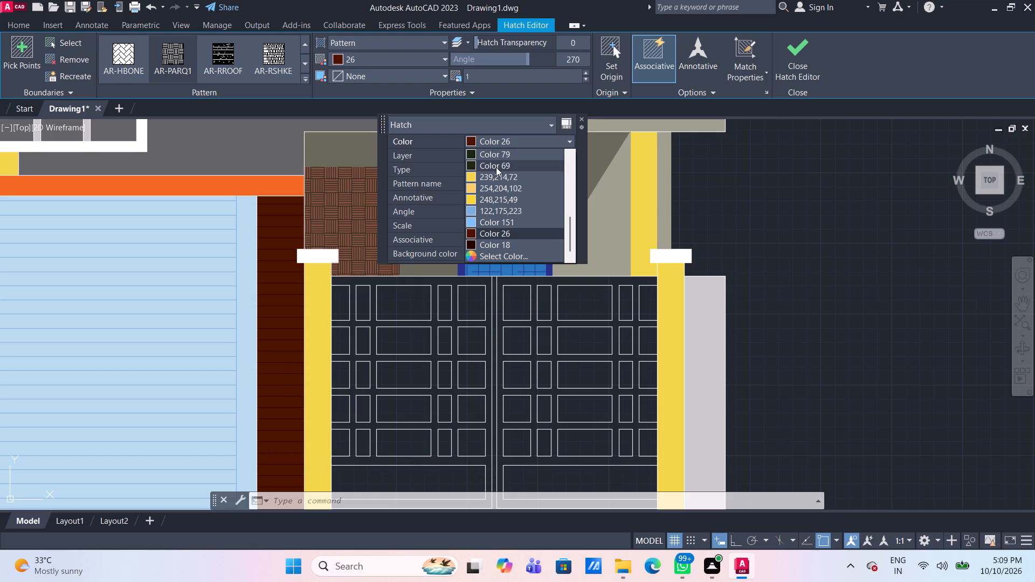
{"action": "left_click", "coordinate": [496, 167]}
{"action": "key", "text": "Escape"}
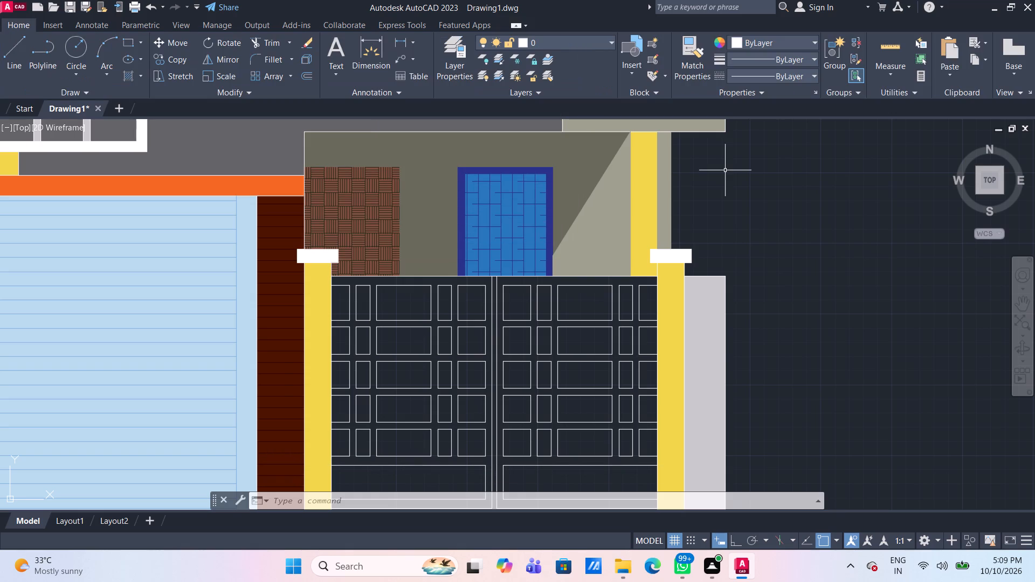
Fill the wide bottom panels of both gate leaves with a solid hatch in colour 25.
{"action": "scroll", "coordinate": [395, 176], "scroll_direction": "up", "scroll_amount": 2}
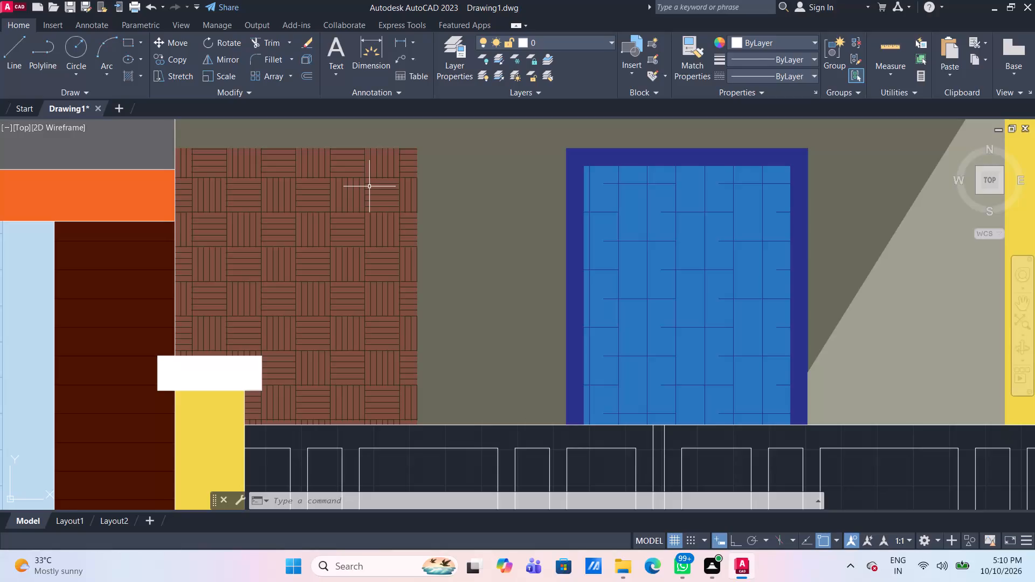
{"action": "scroll", "coordinate": [369, 186], "scroll_direction": "down", "scroll_amount": 3}
{"action": "scroll", "coordinate": [476, 276], "scroll_direction": "up", "scroll_amount": 1}
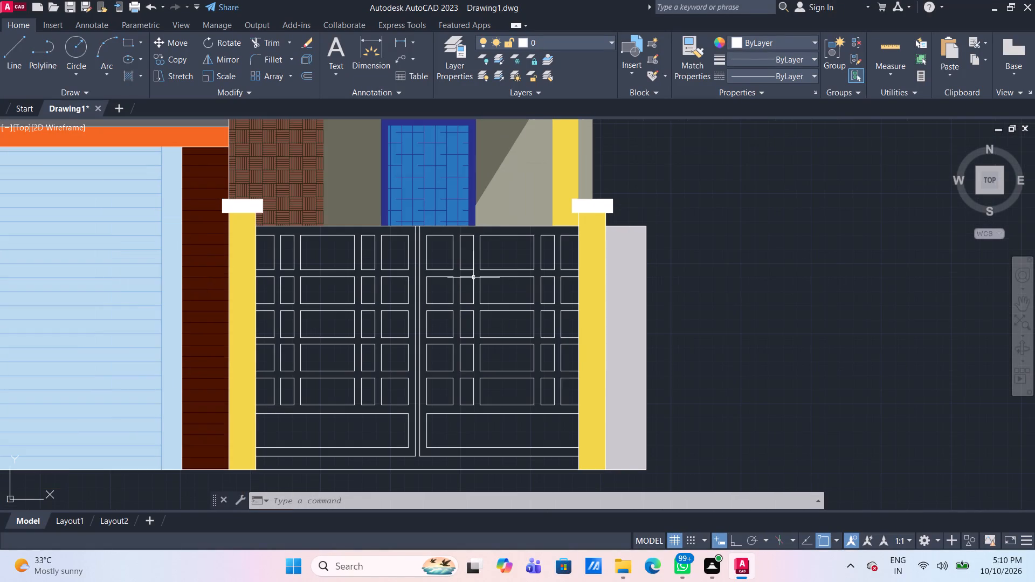
{"action": "middle_click_drag", "start_coordinate": [474, 276], "coordinate": [494, 232]}
{"action": "left_click", "coordinate": [129, 78]}
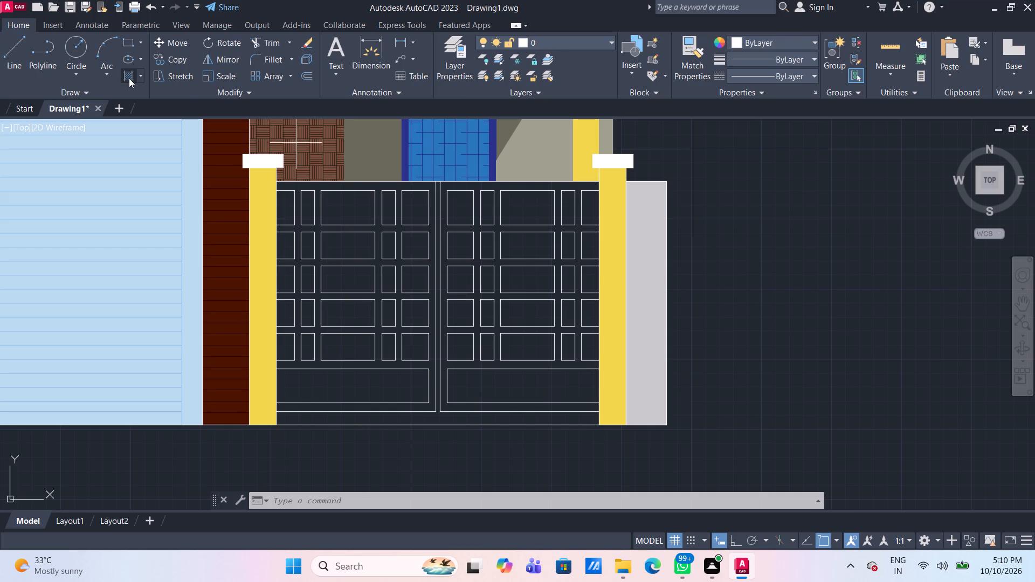
{"action": "left_click", "coordinate": [425, 61]}
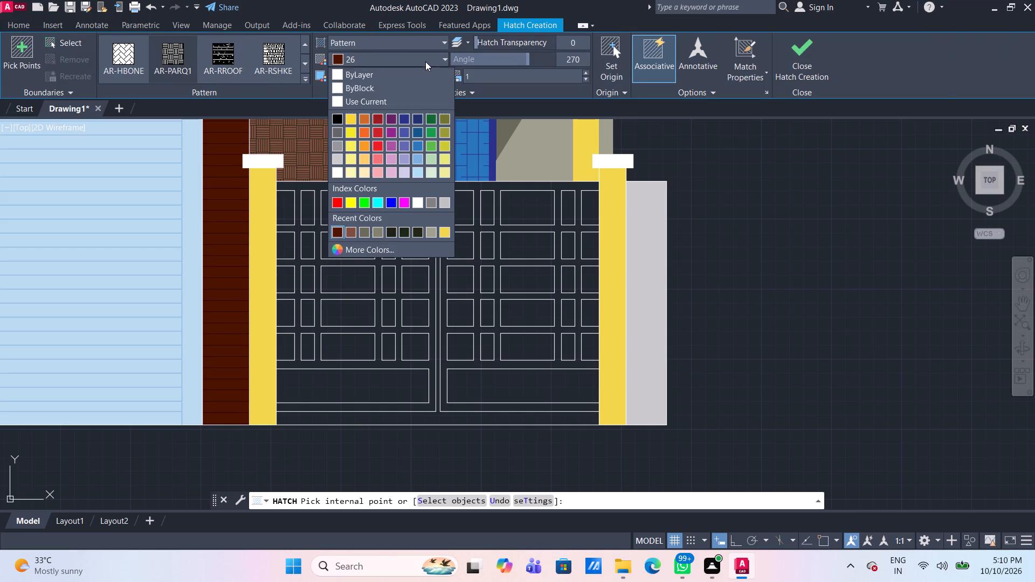
{"action": "left_click", "coordinate": [351, 234]}
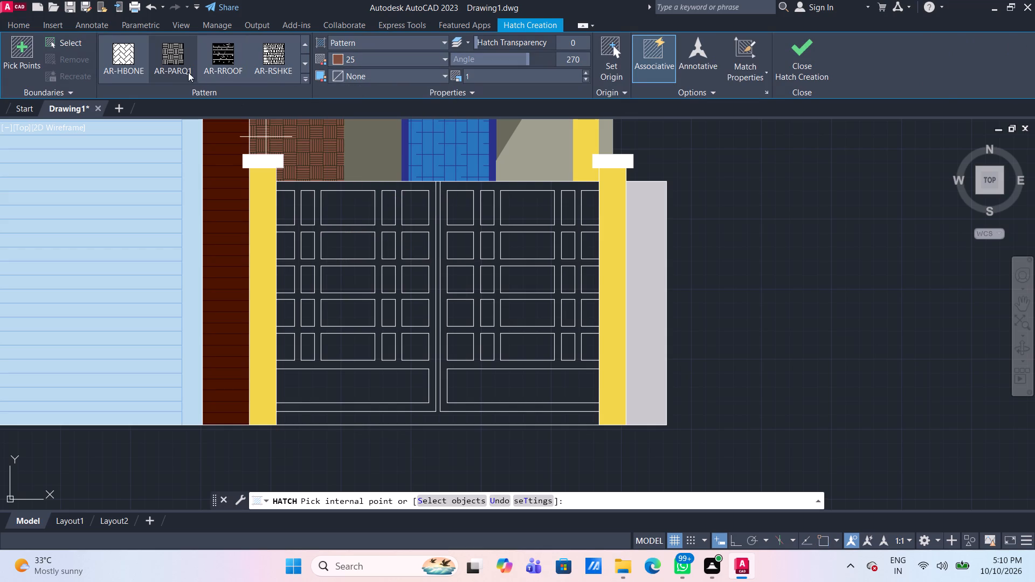
{"action": "scroll", "coordinate": [174, 66], "scroll_direction": "up", "scroll_amount": 7}
{"action": "left_click", "coordinate": [133, 57]}
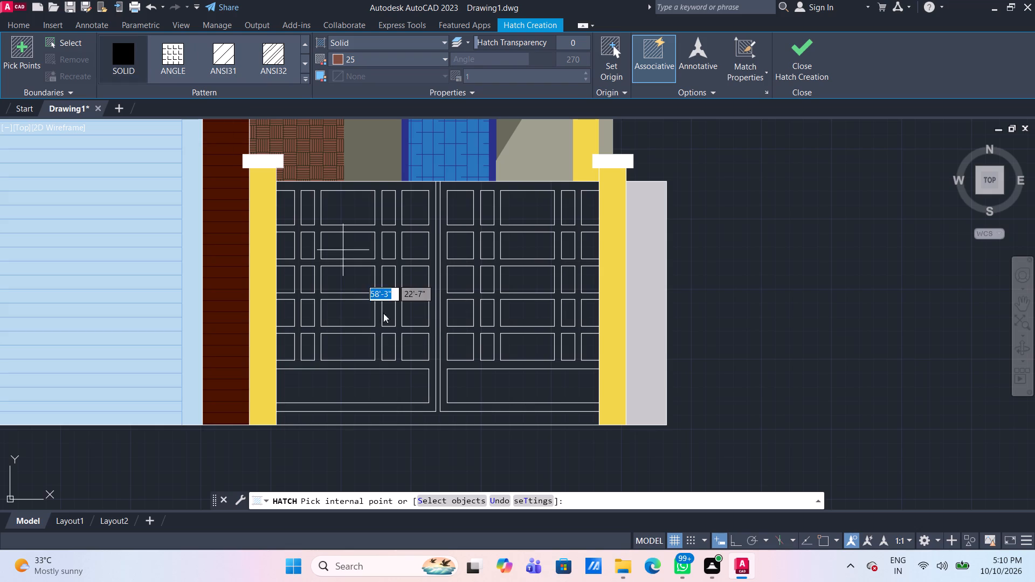
{"action": "left_click", "coordinate": [360, 392]}
{"action": "left_click", "coordinate": [535, 390]}
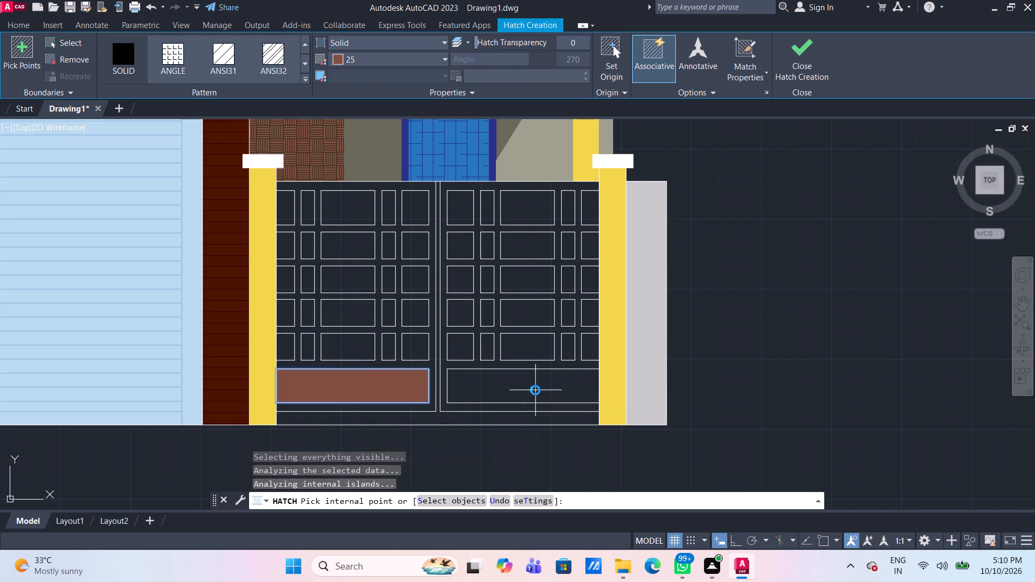
Fill the five wide middle panels above the bottom panel on each gate leaf with the same solid brown hatch.
{"action": "left_click", "coordinate": [528, 346]}
{"action": "left_click", "coordinate": [528, 322]}
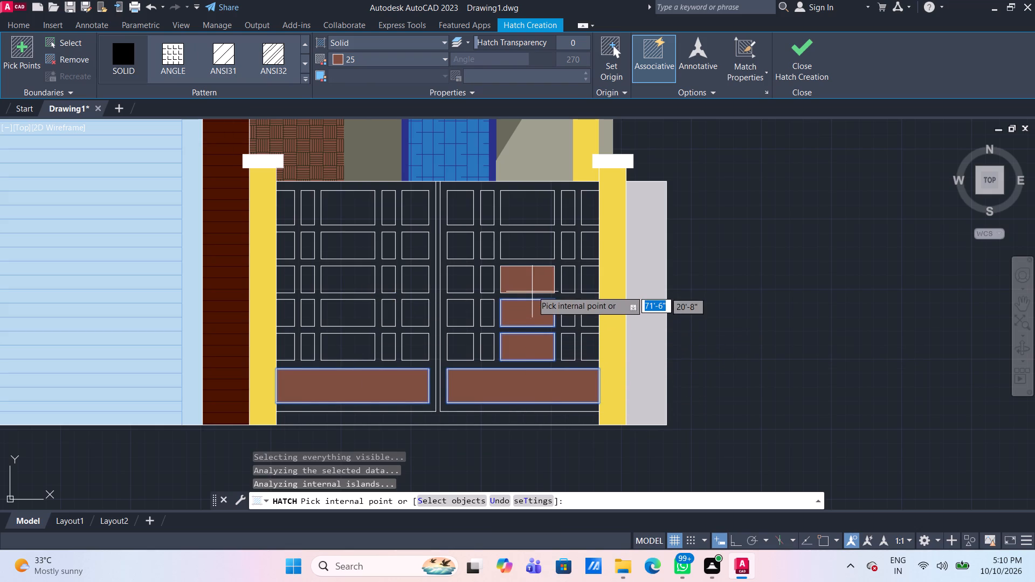
{"action": "left_click", "coordinate": [529, 279]}
{"action": "left_click", "coordinate": [528, 245]}
{"action": "left_click", "coordinate": [530, 195]}
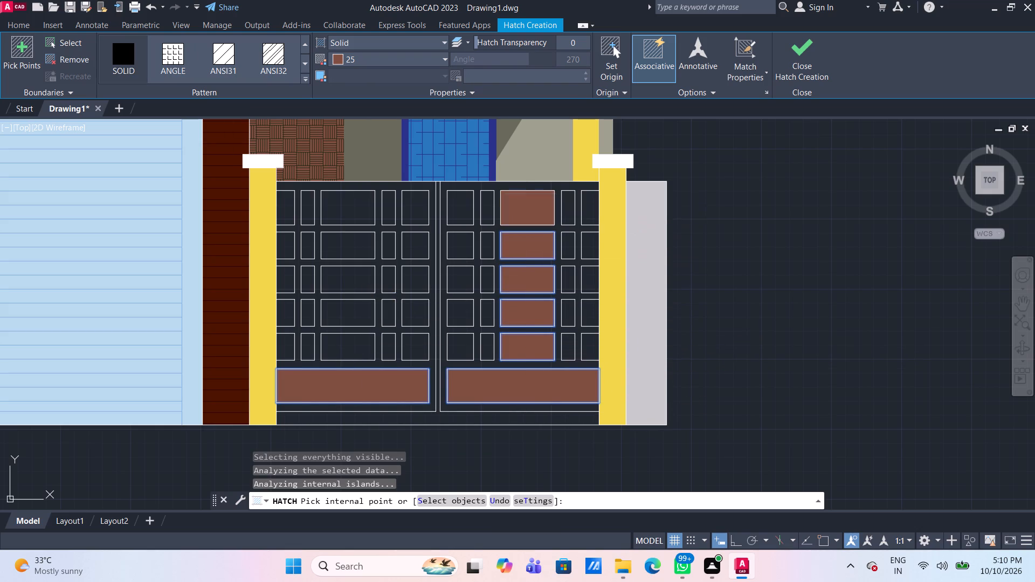
{"action": "left_click", "coordinate": [353, 206]}
{"action": "left_click", "coordinate": [352, 247]}
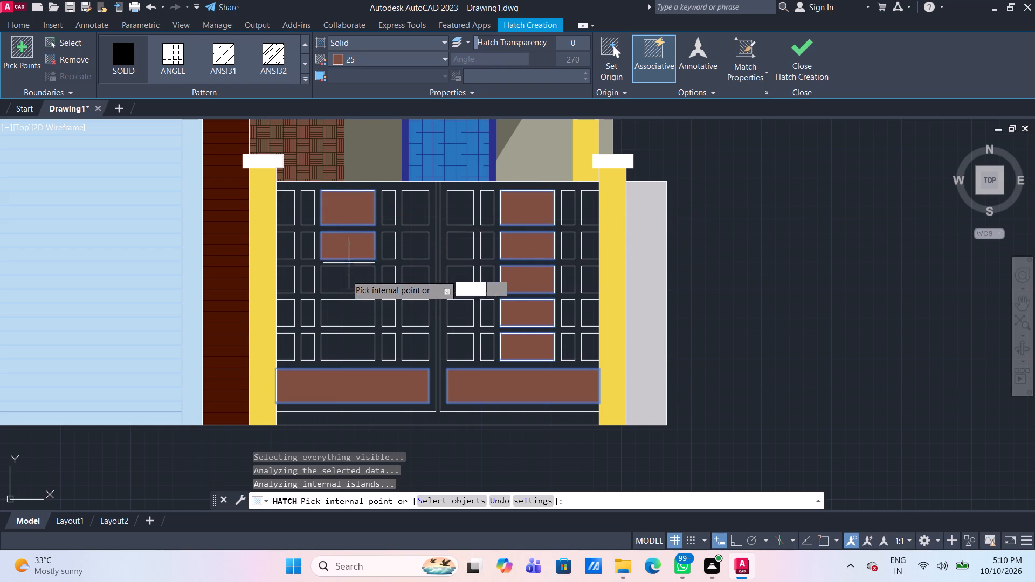
{"action": "left_click", "coordinate": [347, 287]}
{"action": "left_click", "coordinate": [350, 317]}
{"action": "left_click", "coordinate": [350, 339]}
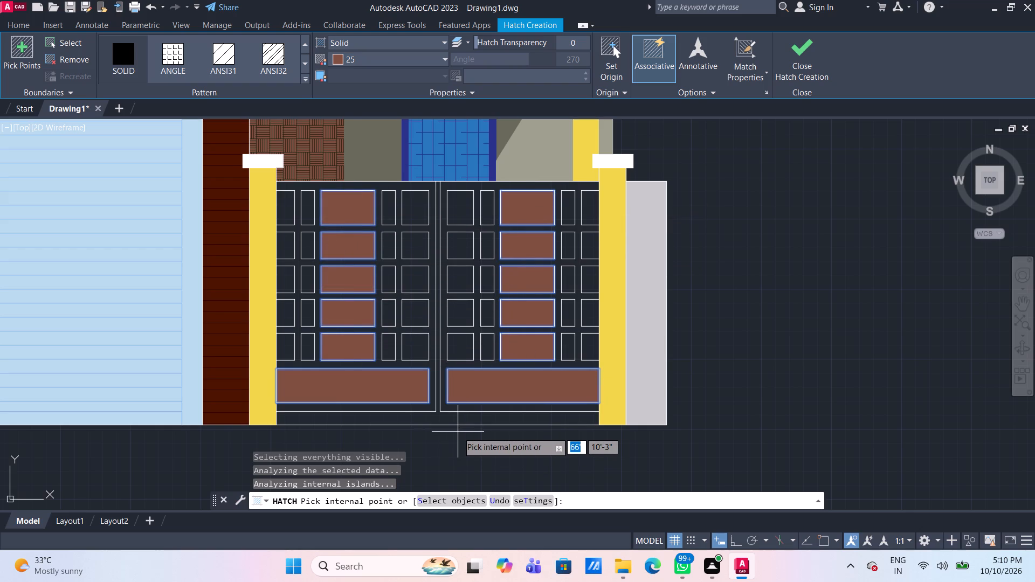
{"action": "key", "text": "Escape"}
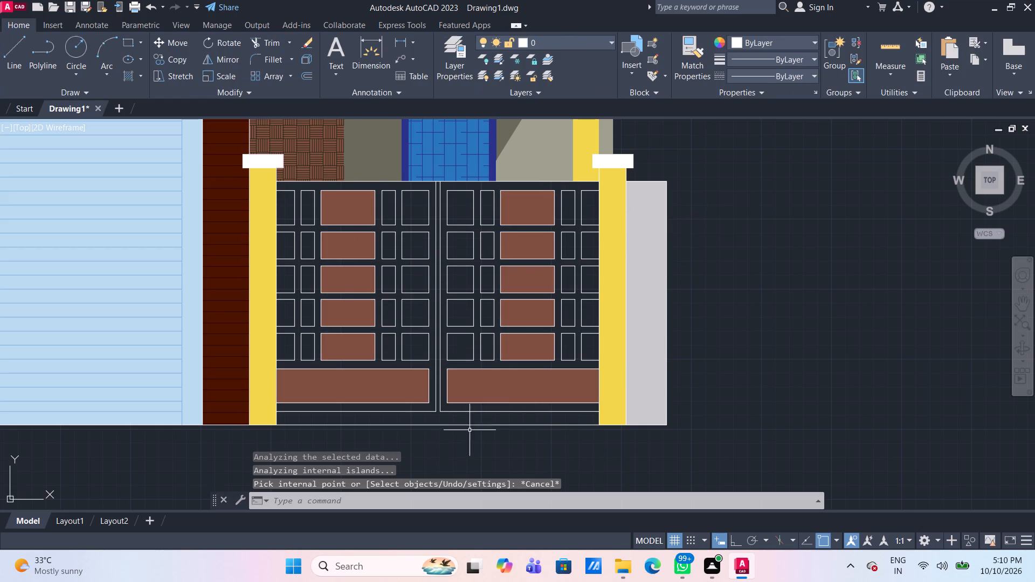
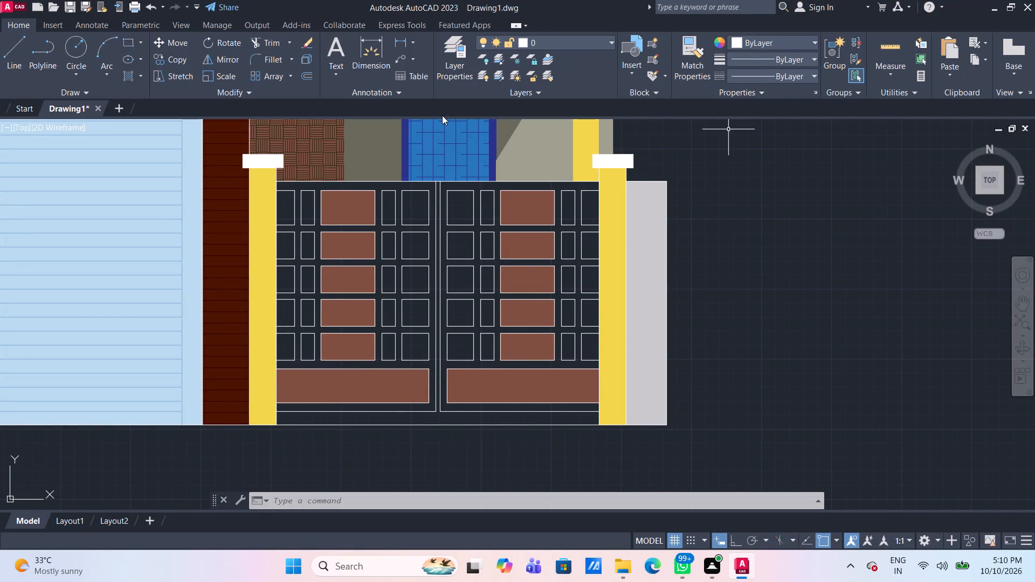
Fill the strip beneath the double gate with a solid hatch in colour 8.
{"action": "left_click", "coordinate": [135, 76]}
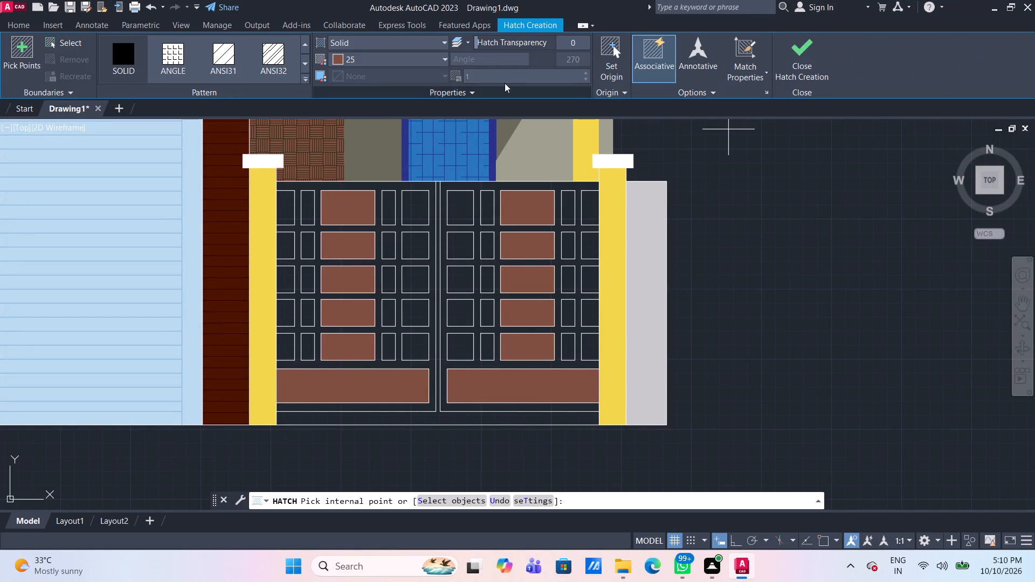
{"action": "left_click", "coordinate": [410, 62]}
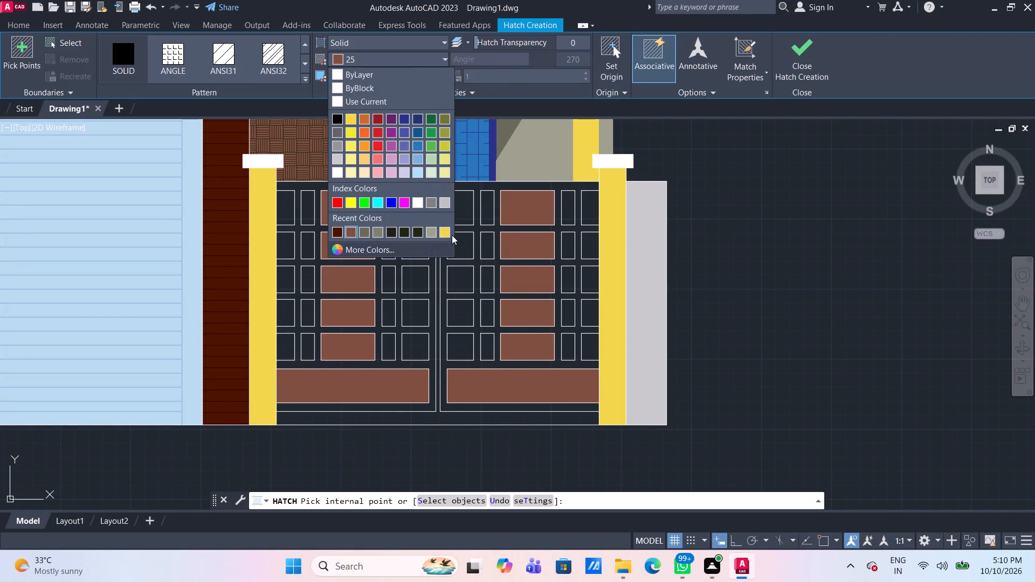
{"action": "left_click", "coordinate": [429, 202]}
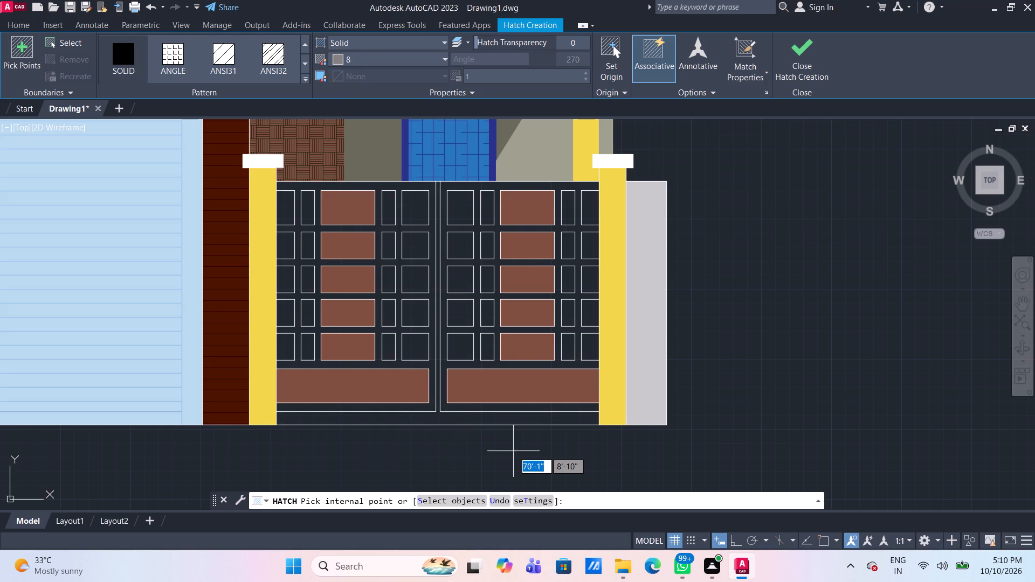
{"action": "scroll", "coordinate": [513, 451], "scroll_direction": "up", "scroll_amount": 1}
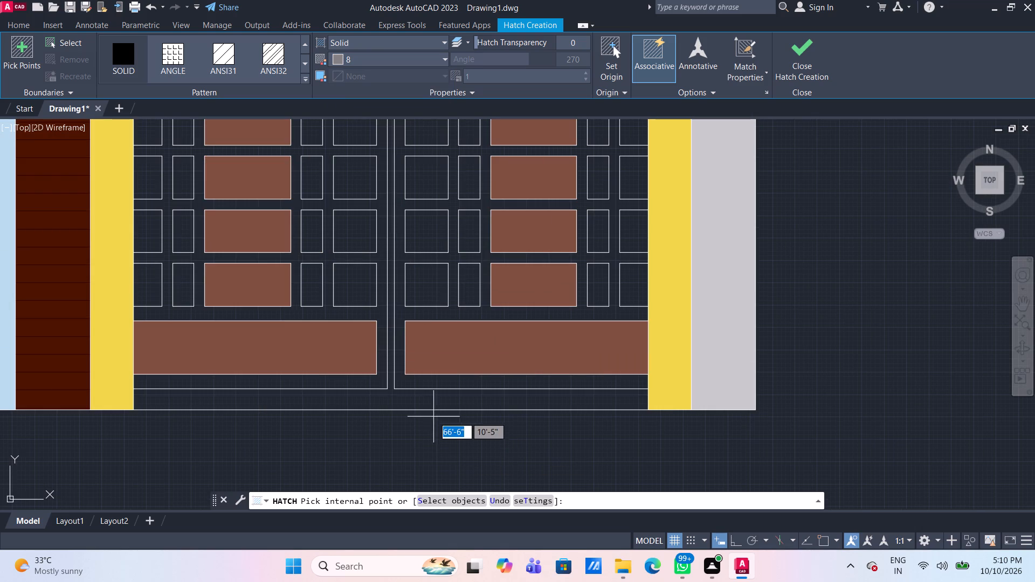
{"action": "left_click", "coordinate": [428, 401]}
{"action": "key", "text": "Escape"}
Draw a line closing the lower end of the narrow gap between the two gate leaves.
{"action": "scroll", "coordinate": [388, 403], "scroll_direction": "up", "scroll_amount": 1}
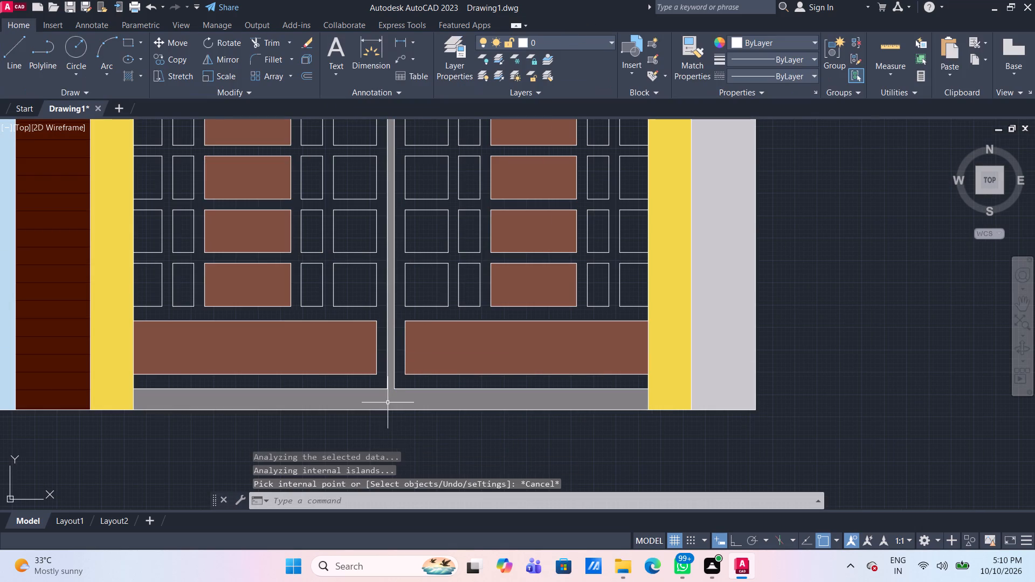
{"action": "type", "text": "l"}
{"action": "key", "text": "space"}
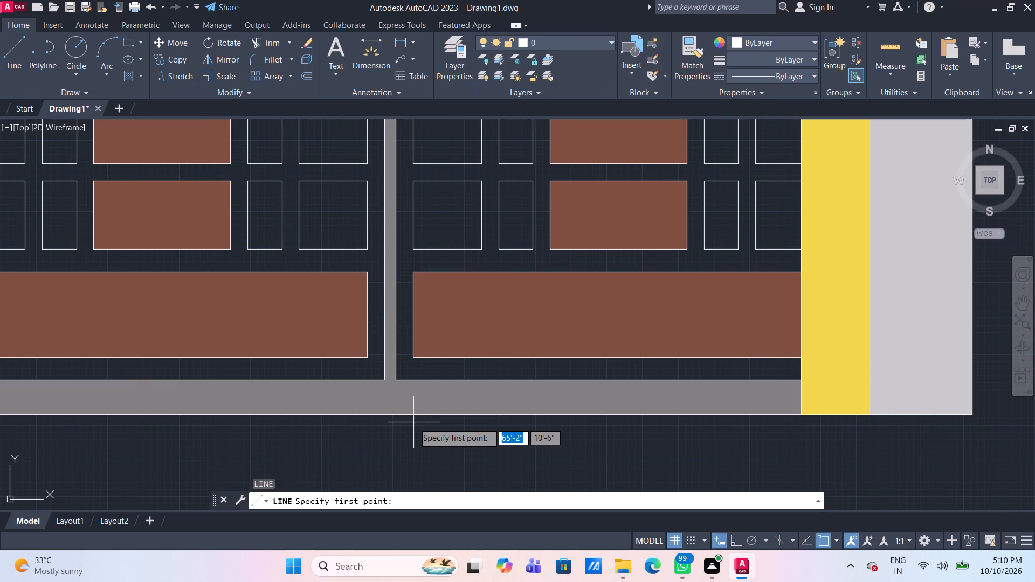
{"action": "scroll", "coordinate": [392, 371], "scroll_direction": "up", "scroll_amount": 3}
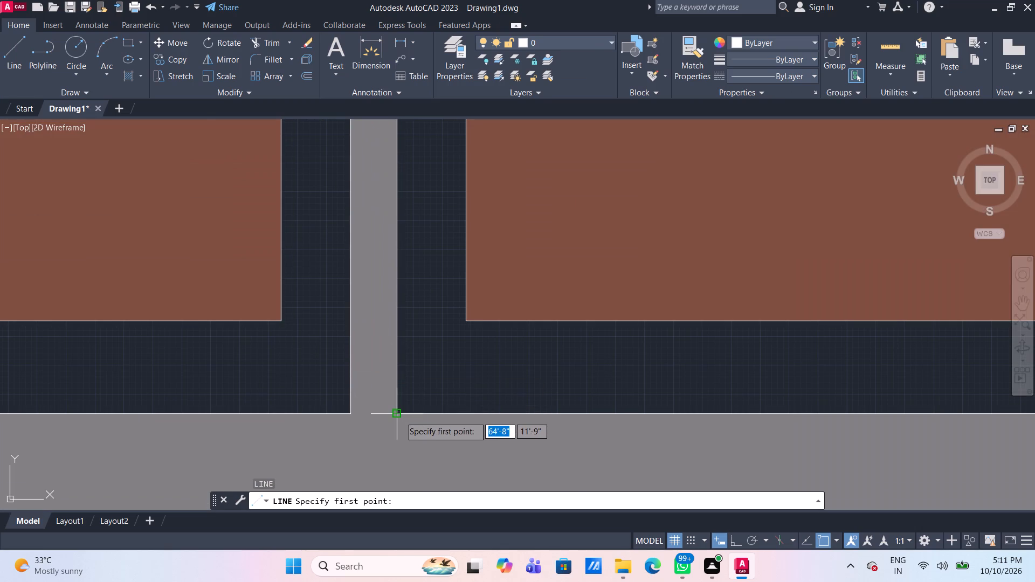
{"action": "left_click", "coordinate": [400, 416]}
{"action": "left_click", "coordinate": [349, 414]}
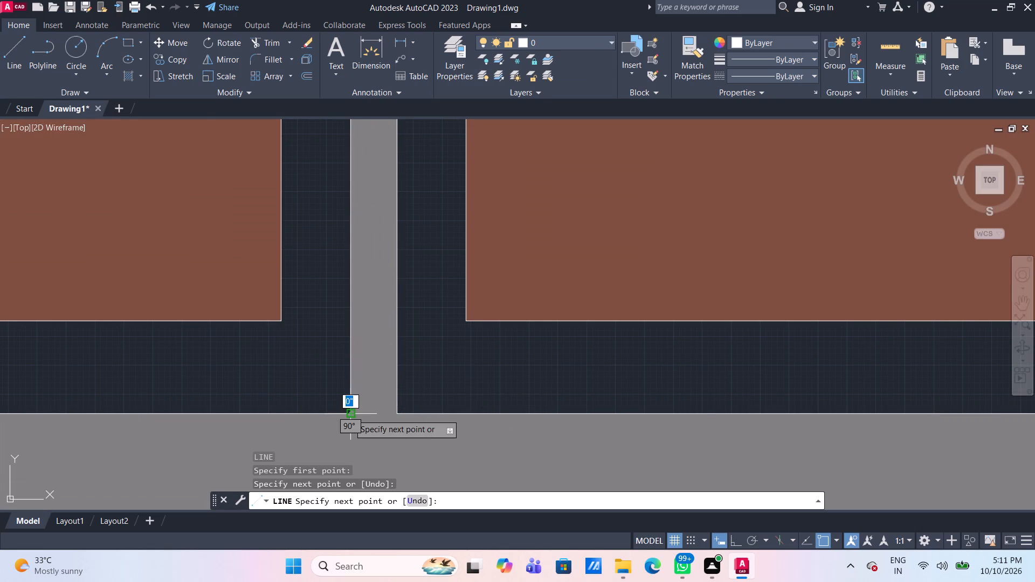
{"action": "key", "text": "Escape"}
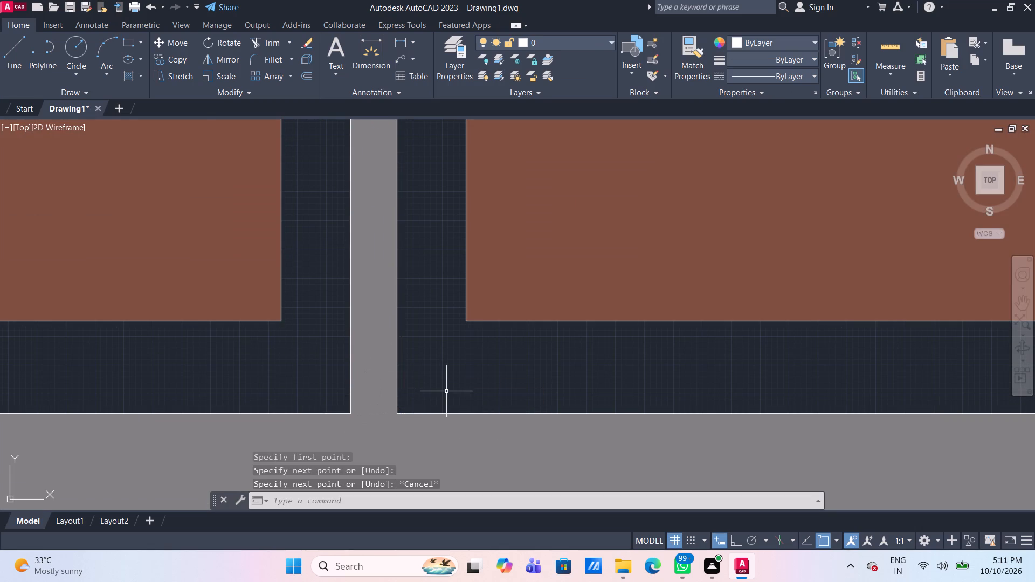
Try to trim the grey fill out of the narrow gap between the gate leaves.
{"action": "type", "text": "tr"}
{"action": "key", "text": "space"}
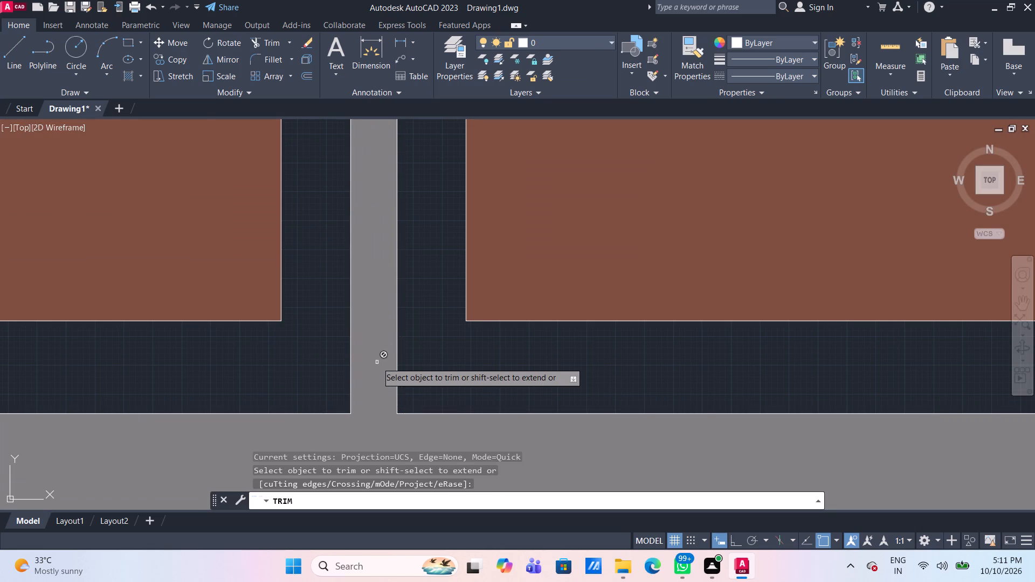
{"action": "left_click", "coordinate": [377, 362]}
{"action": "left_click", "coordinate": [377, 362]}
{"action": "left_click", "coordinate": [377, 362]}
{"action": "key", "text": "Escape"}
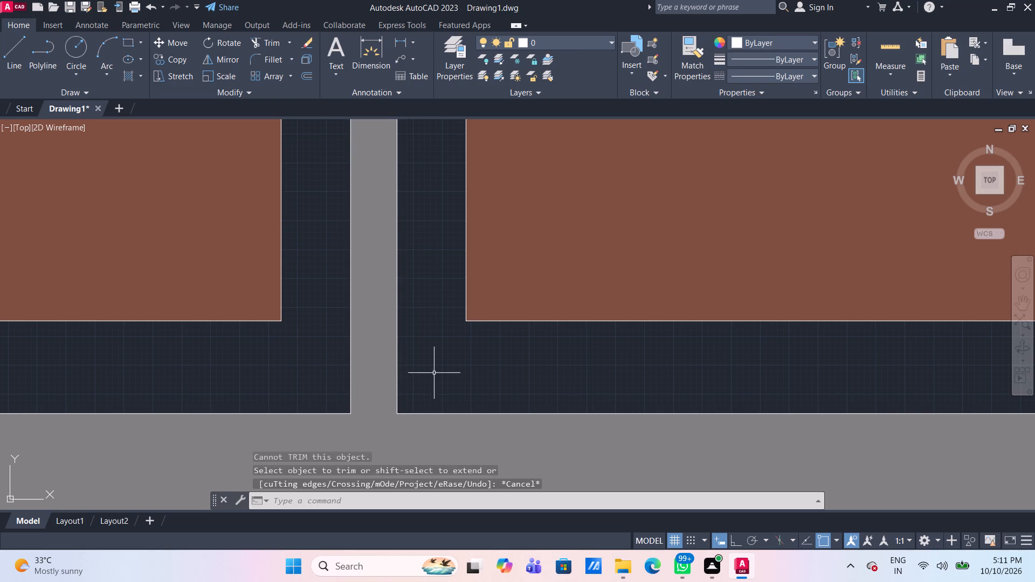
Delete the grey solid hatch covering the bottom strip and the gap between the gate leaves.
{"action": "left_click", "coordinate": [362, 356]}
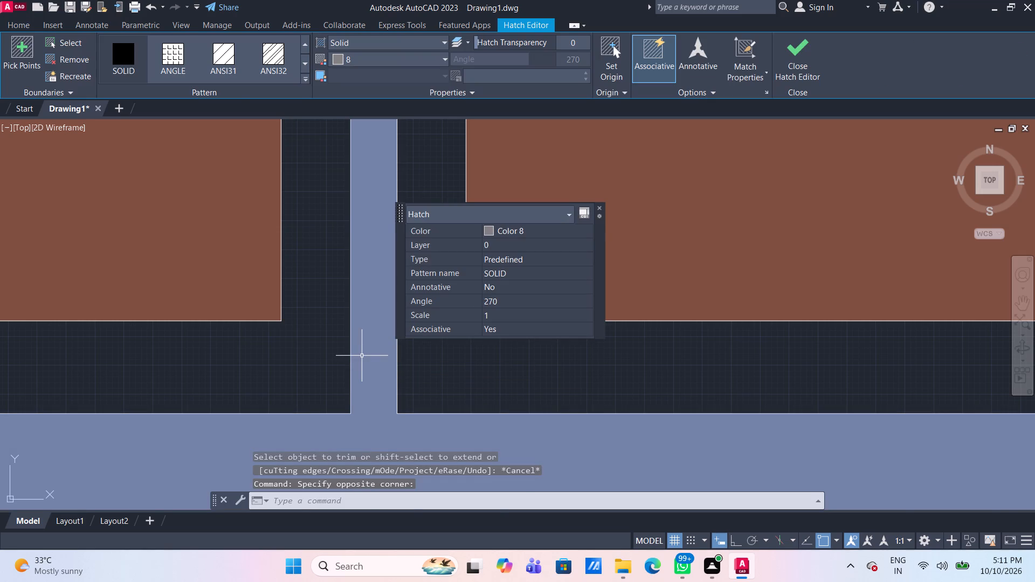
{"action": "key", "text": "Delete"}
Fill only the horizontal strip beneath the gate leaves with a solid hatch in colour 8.
{"action": "scroll", "coordinate": [362, 356], "scroll_direction": "down", "scroll_amount": 2}
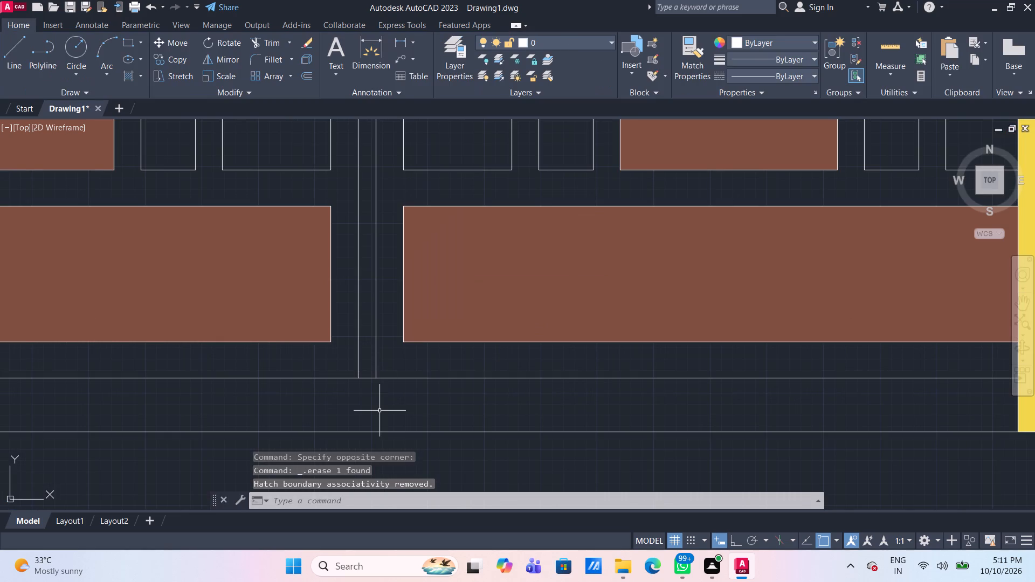
{"action": "middle_click_drag", "start_coordinate": [385, 406], "coordinate": [408, 372]}
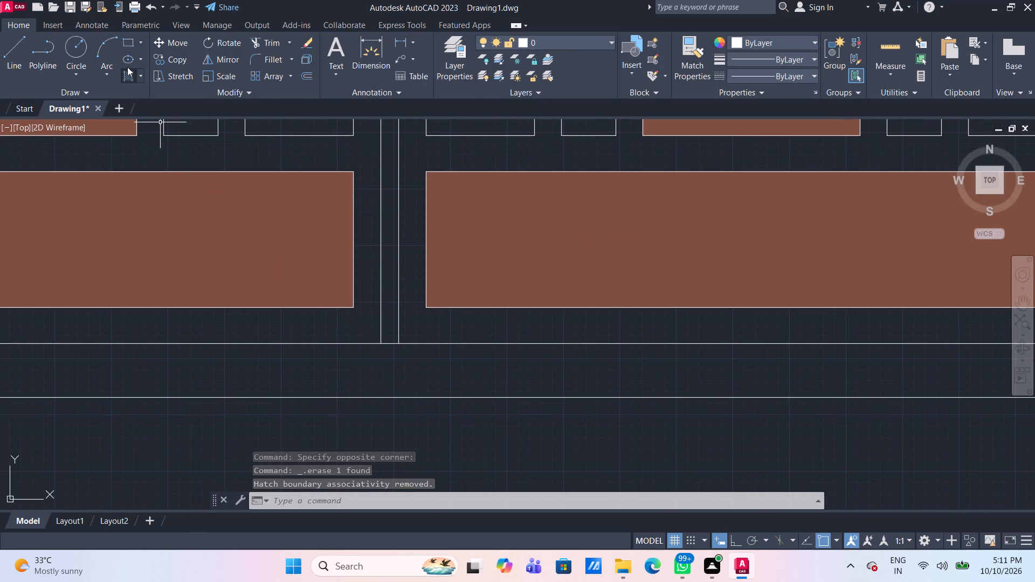
{"action": "left_click", "coordinate": [131, 71]}
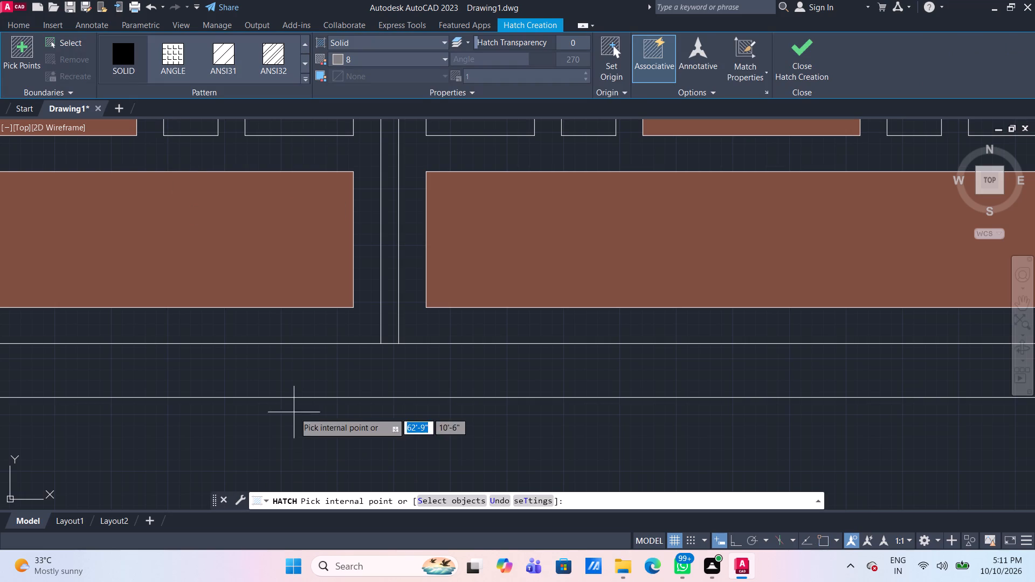
{"action": "left_click", "coordinate": [342, 382]}
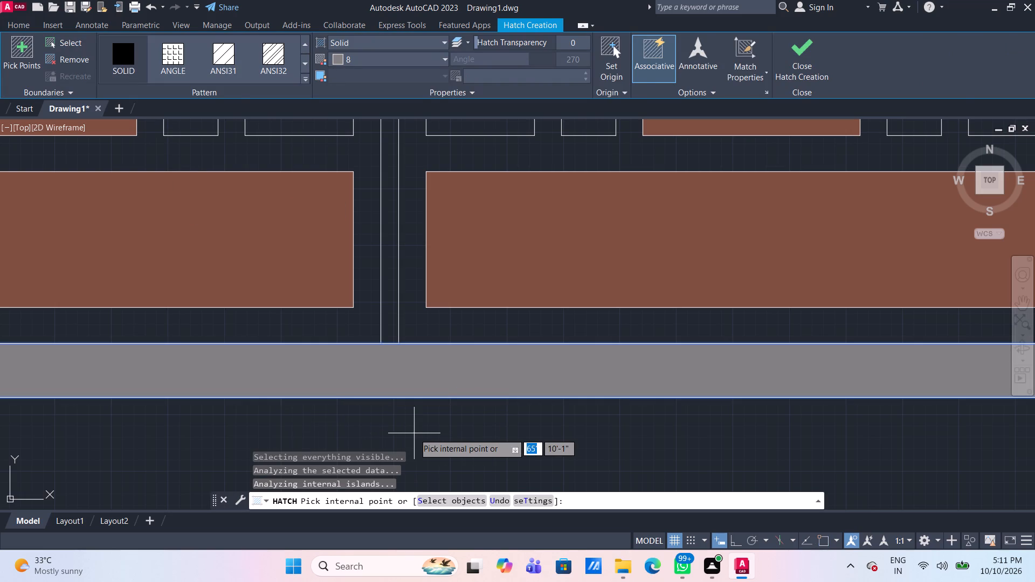
{"action": "key", "text": "Escape"}
Fill the narrow vertical gap between the two gate leaves with a solid hatch in colour 127,127,108.
{"action": "scroll", "coordinate": [414, 433], "scroll_direction": "down", "scroll_amount": 3}
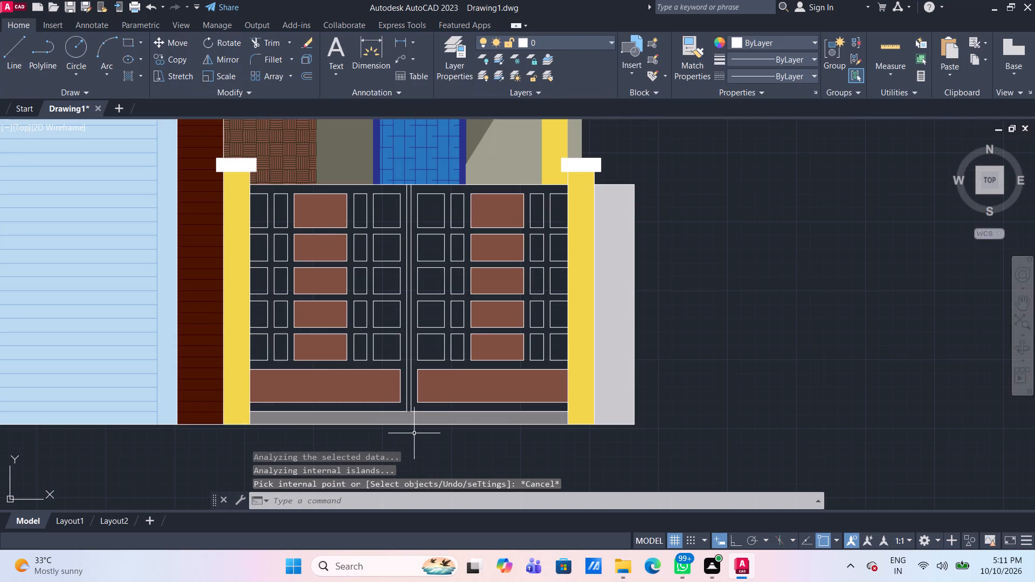
{"action": "scroll", "coordinate": [411, 321], "scroll_direction": "up", "scroll_amount": 2}
{"action": "scroll", "coordinate": [411, 320], "scroll_direction": "down", "scroll_amount": 2}
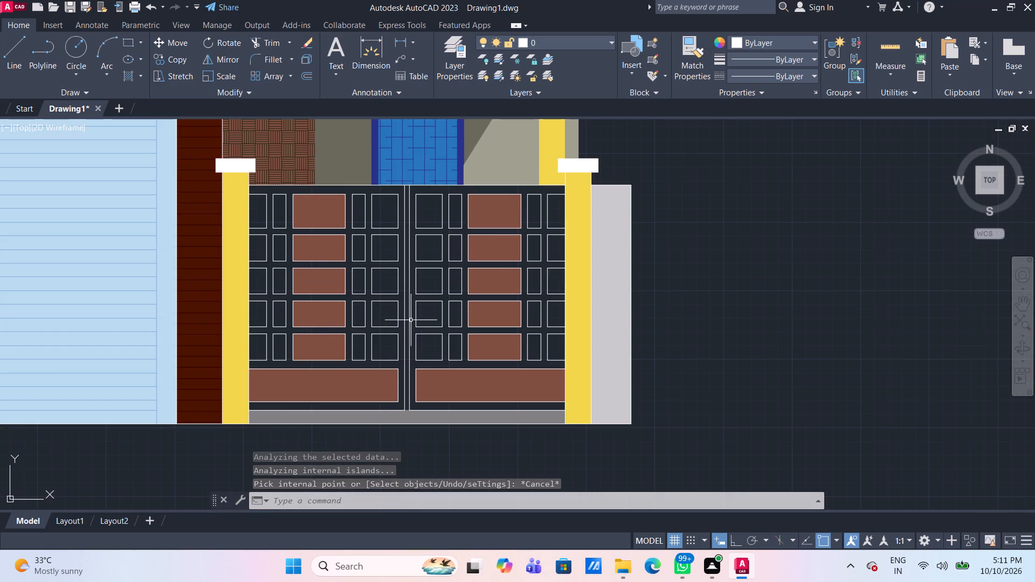
{"action": "middle_click_drag", "start_coordinate": [411, 320], "coordinate": [402, 289]}
{"action": "scroll", "coordinate": [411, 320], "scroll_direction": "up", "scroll_amount": 1}
{"action": "scroll", "coordinate": [402, 289], "scroll_direction": "down", "scroll_amount": 1}
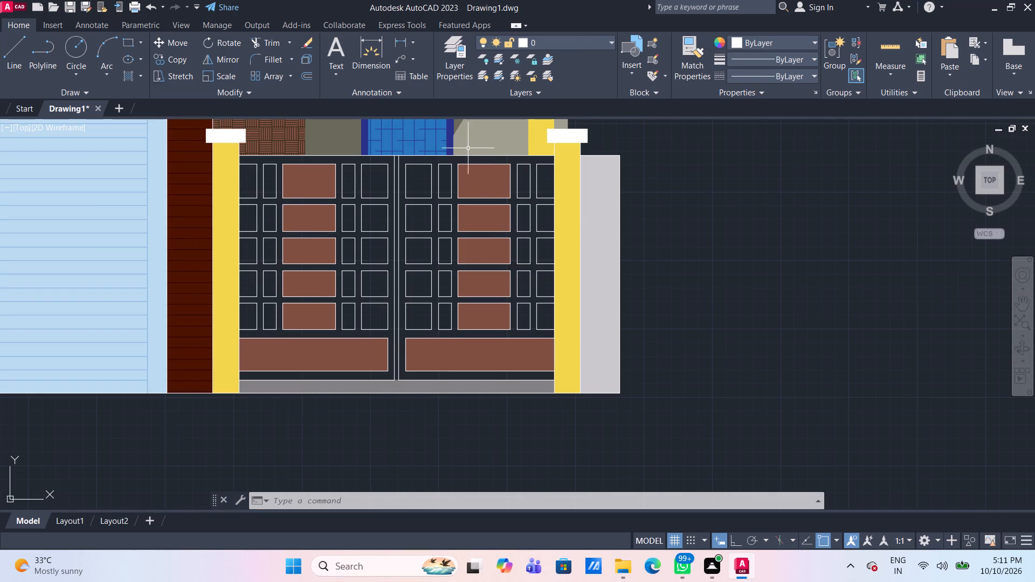
{"action": "left_click", "coordinate": [129, 70]}
{"action": "left_click", "coordinate": [382, 62]}
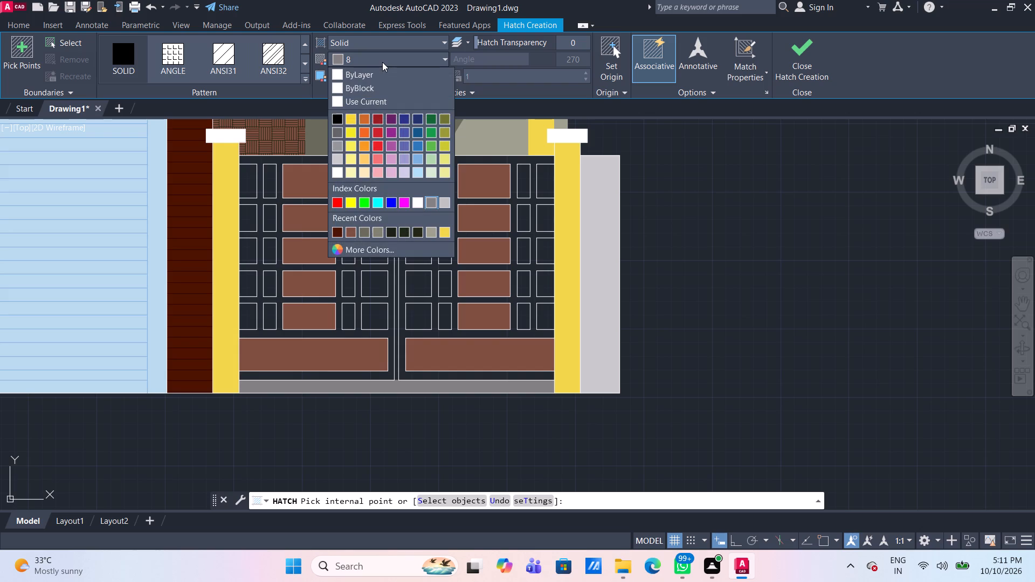
{"action": "left_click", "coordinate": [381, 234]}
{"action": "scroll", "coordinate": [392, 259], "scroll_direction": "up", "scroll_amount": 2}
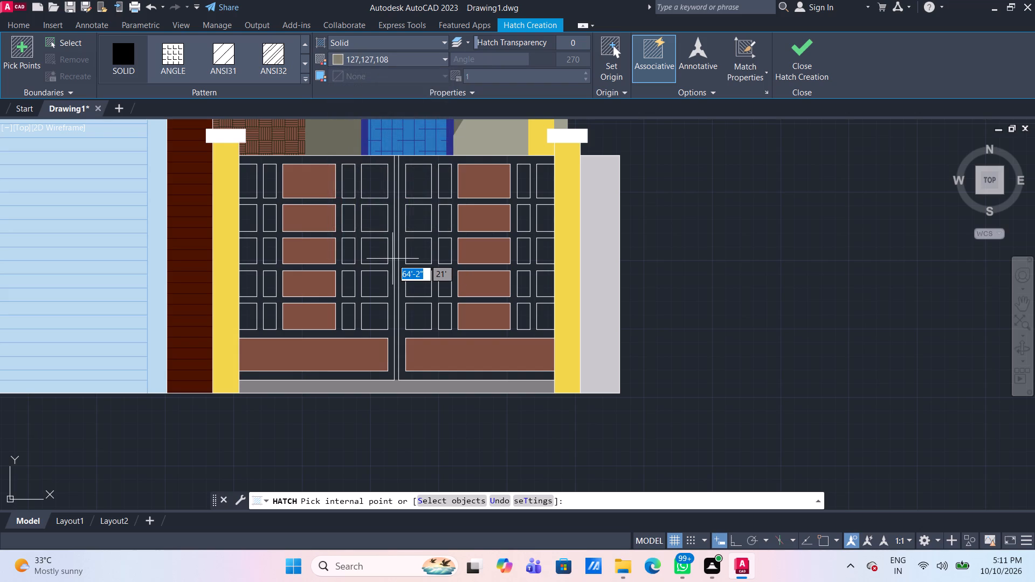
{"action": "scroll", "coordinate": [395, 258], "scroll_direction": "up", "scroll_amount": 3}
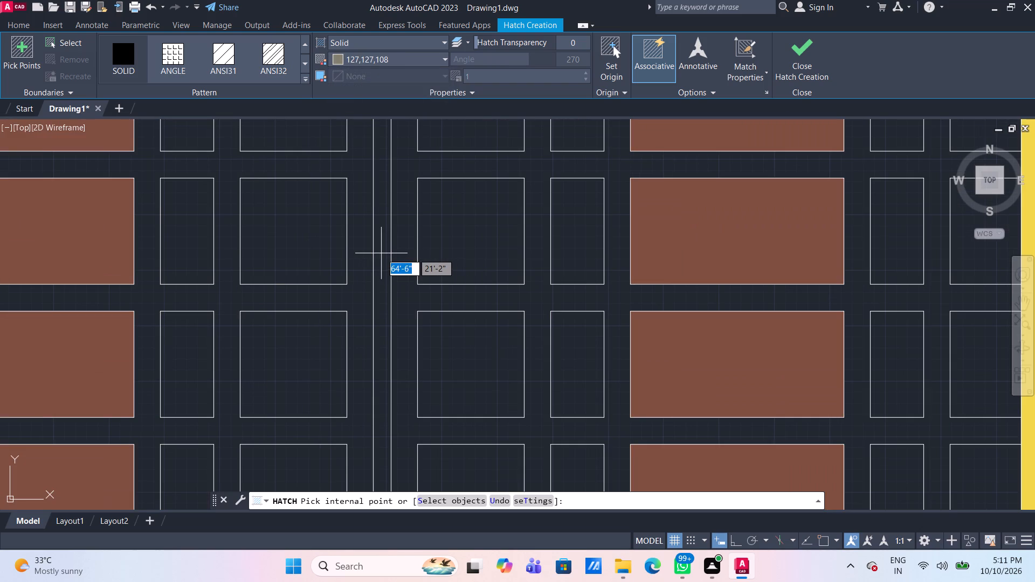
{"action": "left_click", "coordinate": [381, 253]}
{"action": "key", "text": "Escape"}
Fill the frames around the panels of both gate leaves with a solid black hatch, colour 0,0,0.
{"action": "scroll", "coordinate": [347, 276], "scroll_direction": "down", "scroll_amount": 4}
{"action": "scroll", "coordinate": [375, 321], "scroll_direction": "up", "scroll_amount": 1}
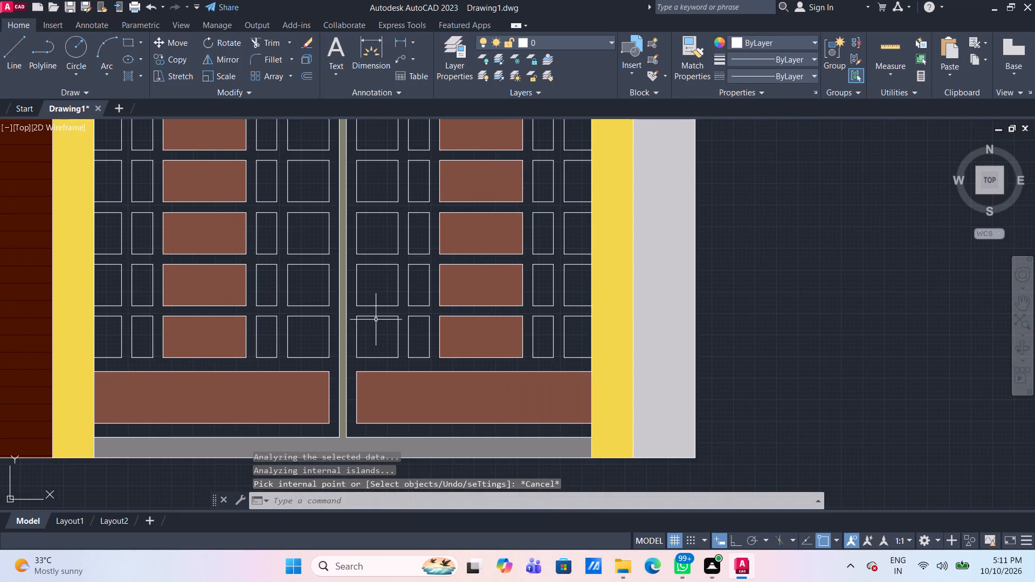
{"action": "middle_click_drag", "start_coordinate": [379, 317], "coordinate": [392, 285]}
{"action": "scroll", "coordinate": [392, 285], "scroll_direction": "down", "scroll_amount": 1}
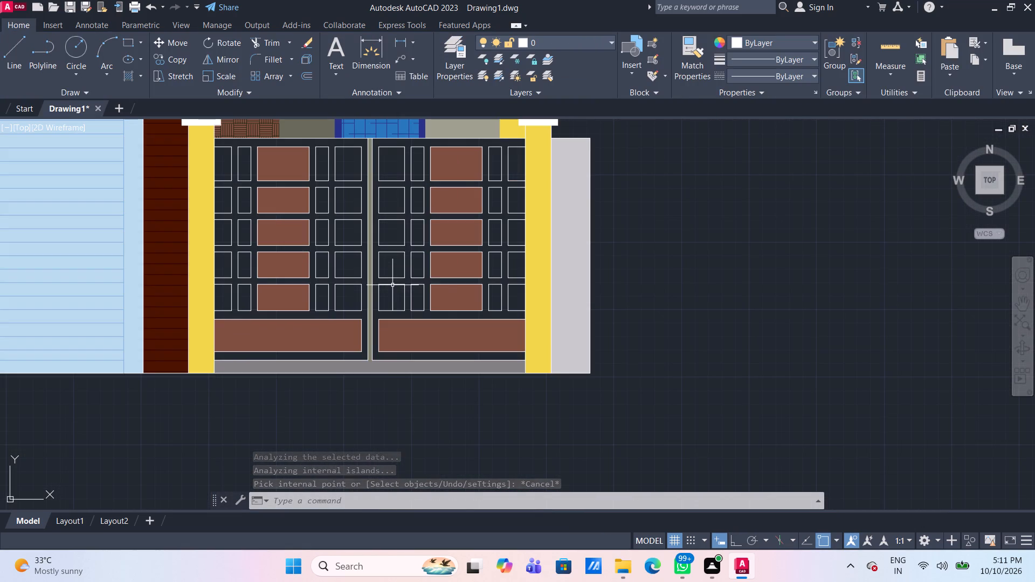
{"action": "middle_click_drag", "start_coordinate": [397, 174], "coordinate": [424, 206]}
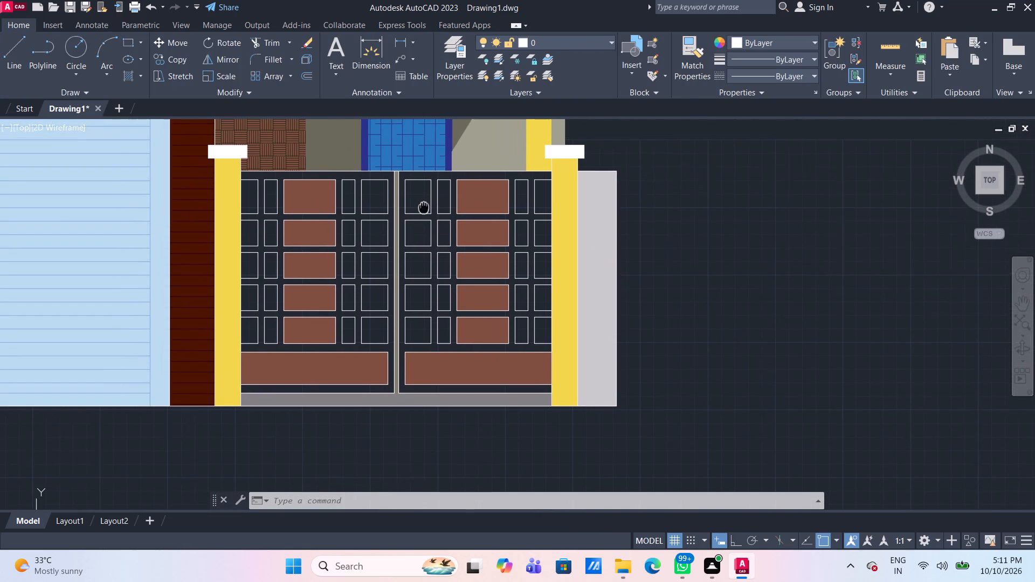
{"action": "middle_click_drag", "start_coordinate": [424, 206], "coordinate": [423, 210]}
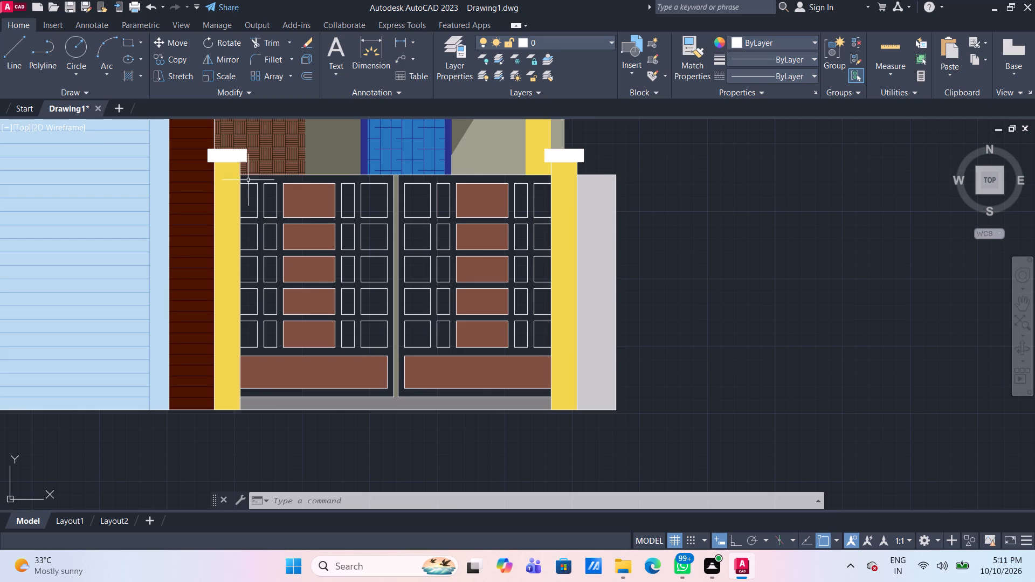
{"action": "left_click", "coordinate": [130, 73]}
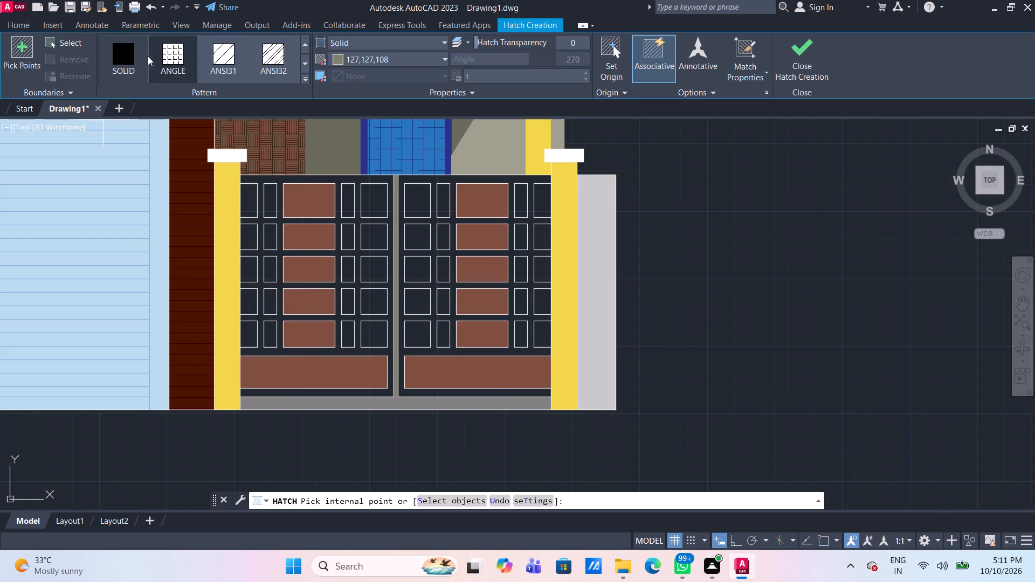
{"action": "left_click", "coordinate": [134, 58]}
{"action": "left_click", "coordinate": [397, 55]}
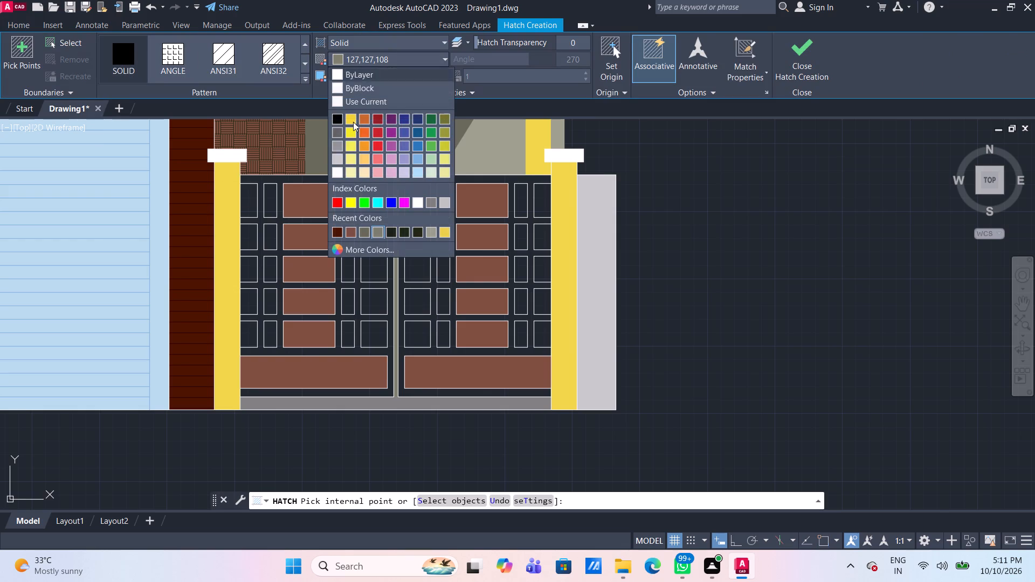
{"action": "left_click", "coordinate": [339, 119]}
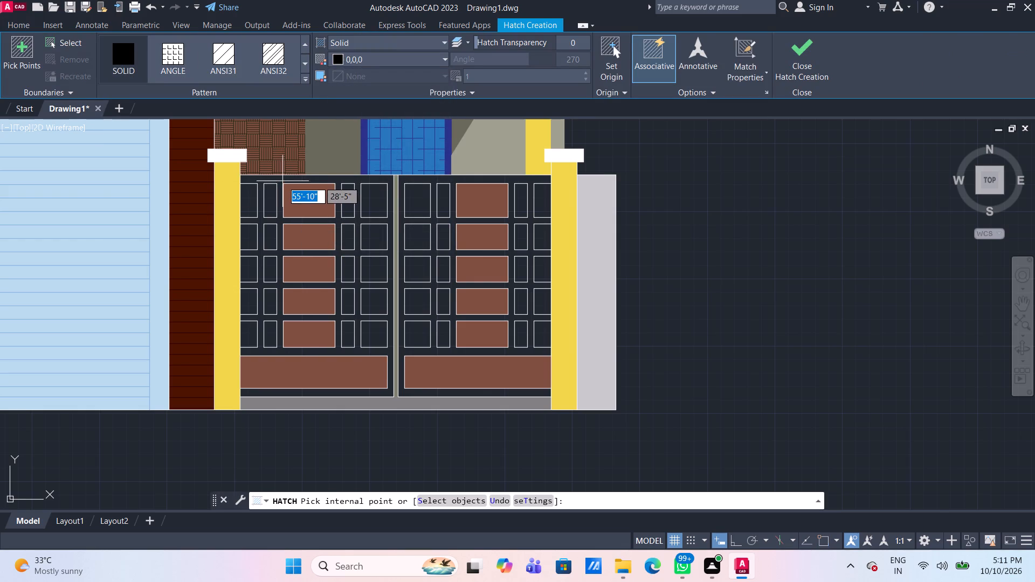
{"action": "left_click", "coordinate": [280, 181]}
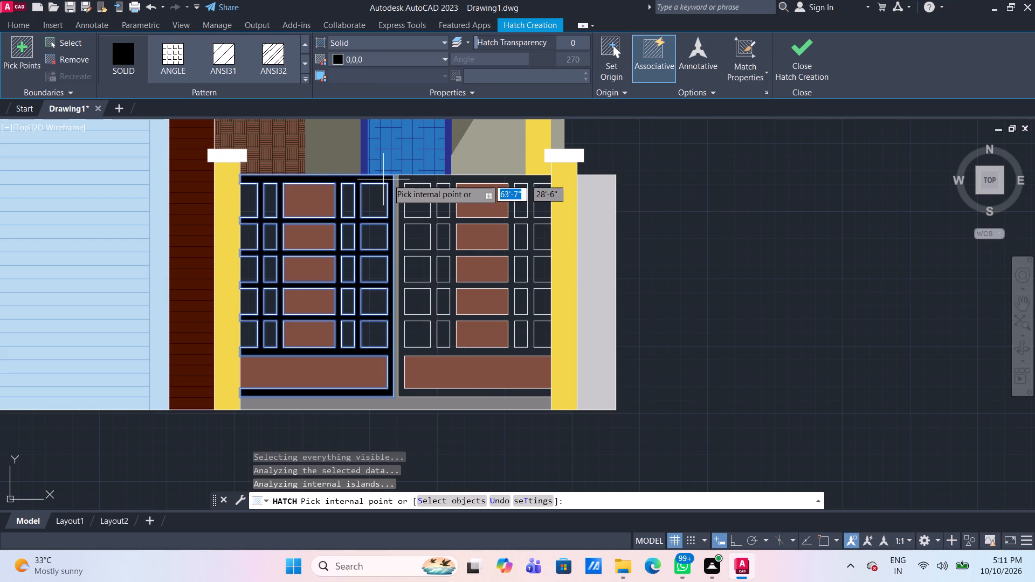
{"action": "left_click", "coordinate": [401, 180]}
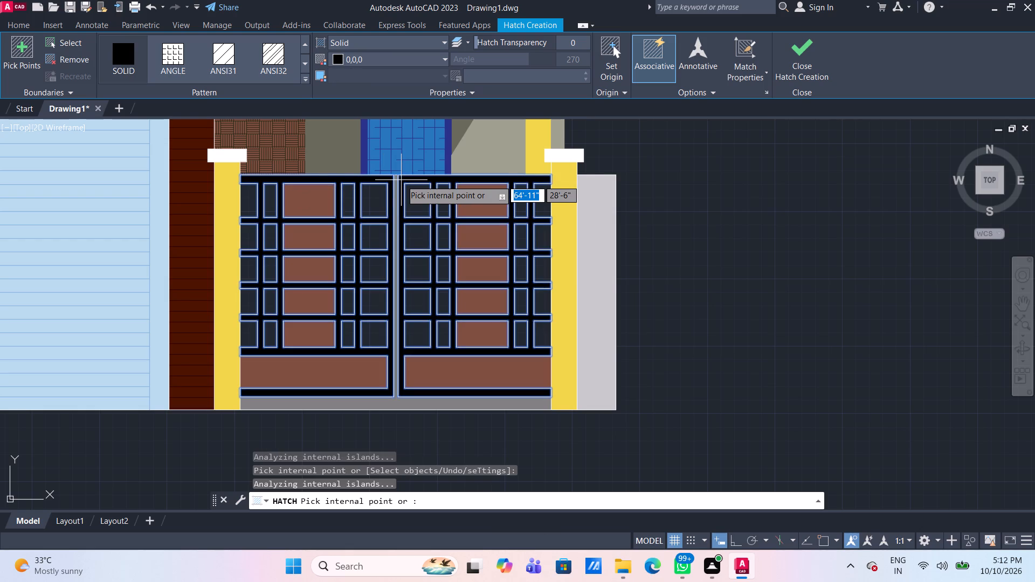
{"action": "key", "text": "space"}
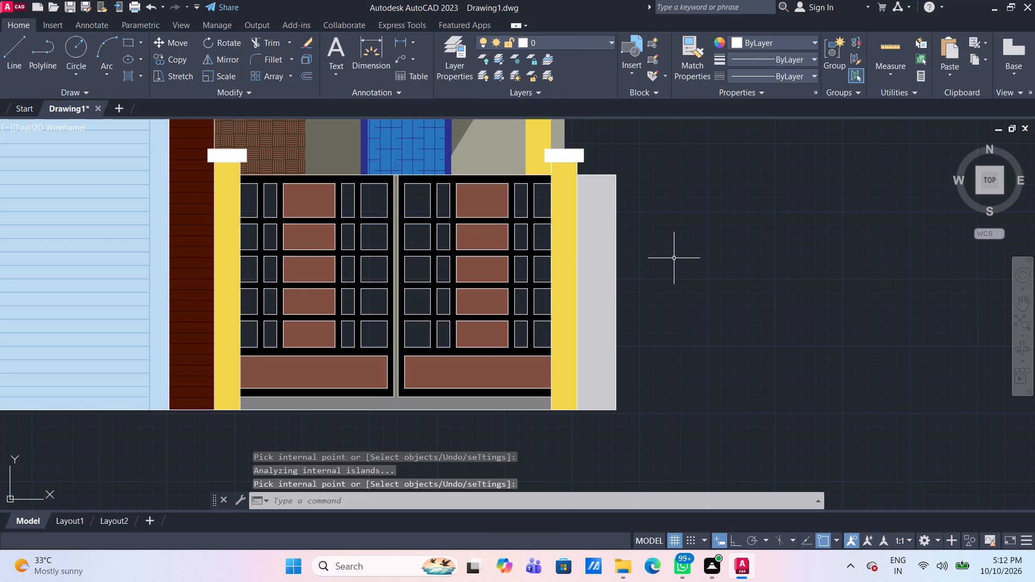
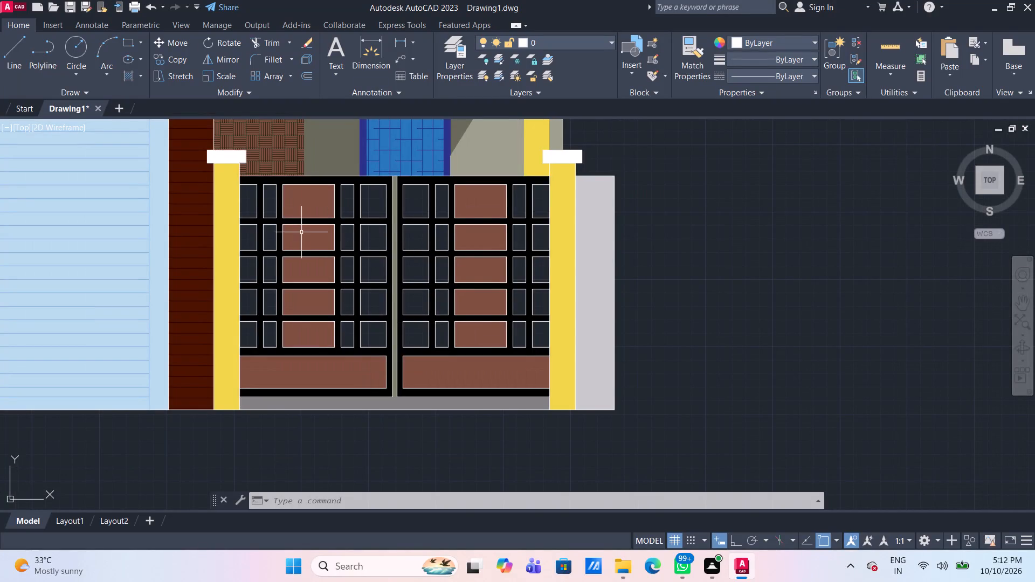
Trim away the brown hatch in the top centre panel of both gate leaves.
{"action": "type", "text": "tr"}
{"action": "key", "text": "space"}
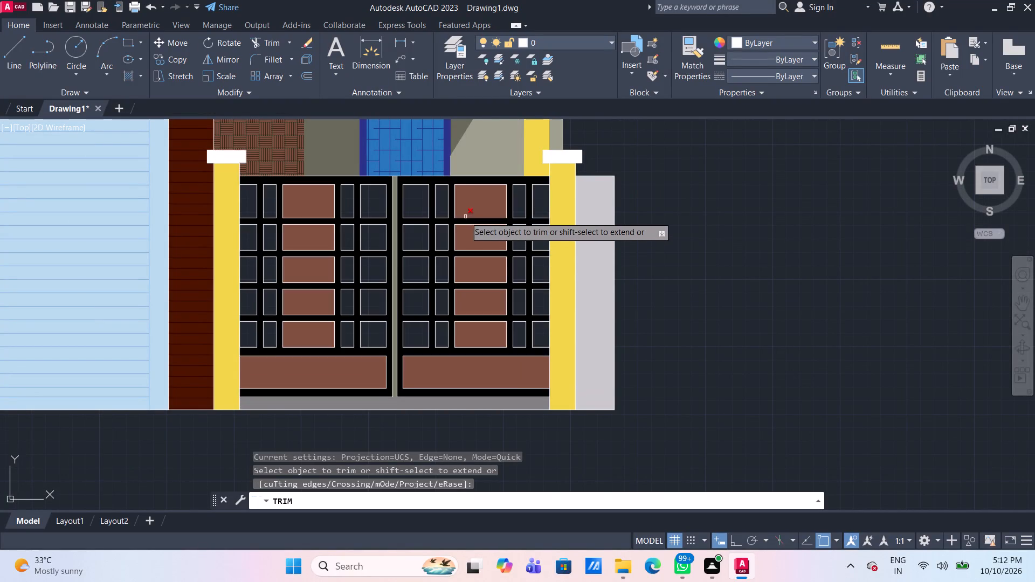
{"action": "left_click", "coordinate": [473, 205]}
{"action": "left_click", "coordinate": [308, 200]}
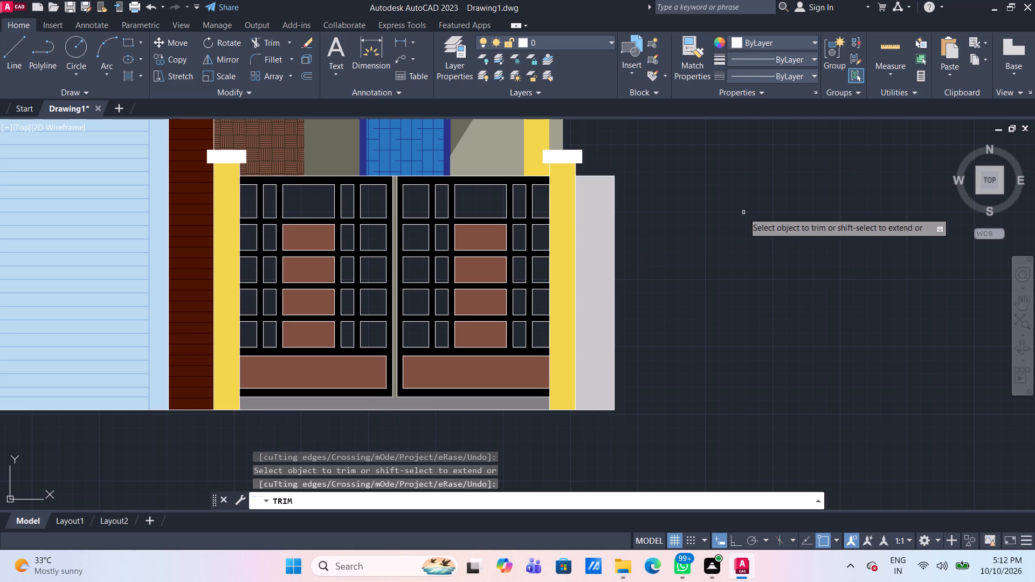
{"action": "key", "text": "Escape"}
Merge the right leaf's top centre panel with both adjacent narrow panels by extending its top and bottom edges and trimming the dividing vertical edges.
{"action": "scroll", "coordinate": [517, 210], "scroll_direction": "up", "scroll_amount": 1}
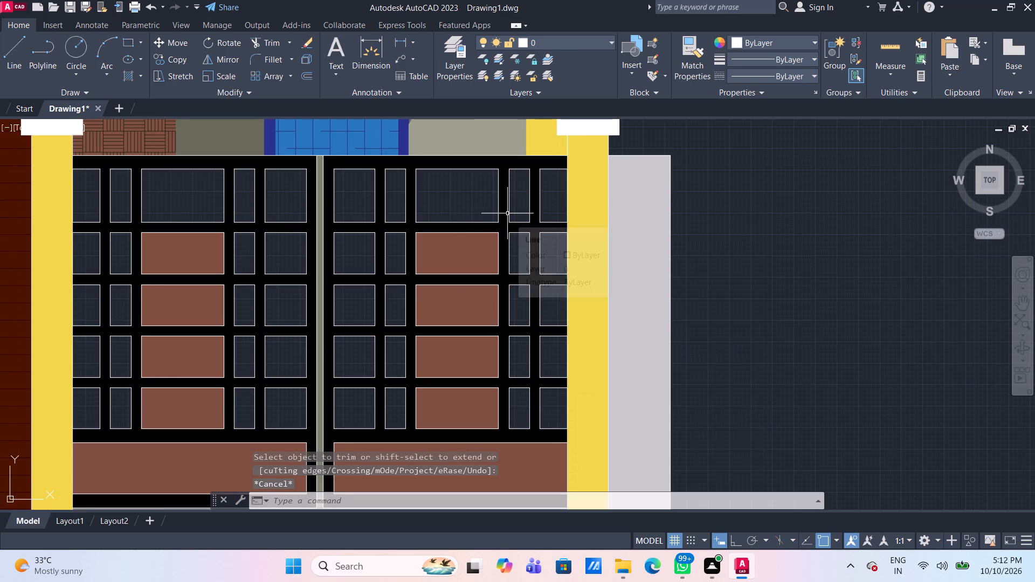
{"action": "type", "text": "tr"}
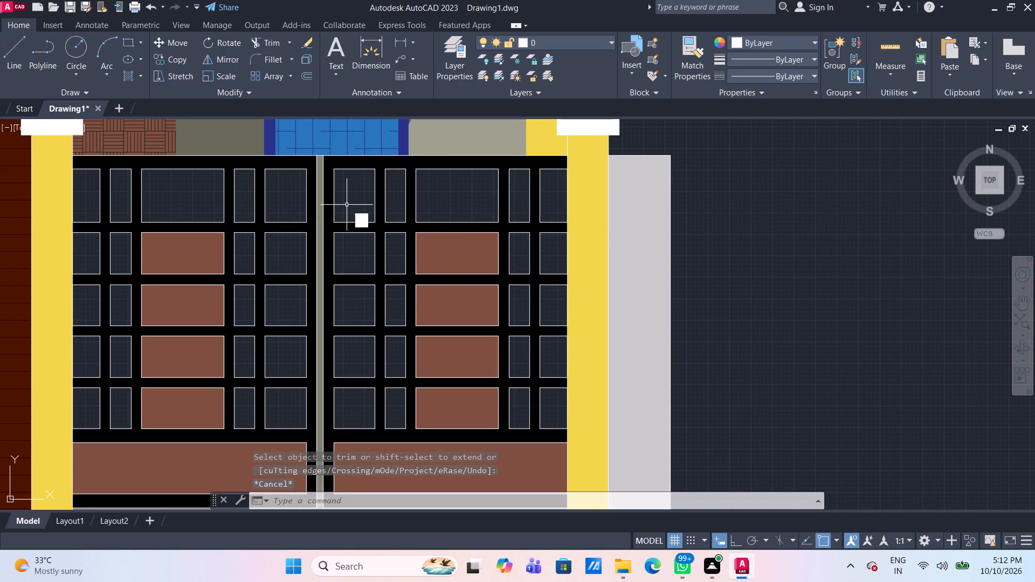
{"action": "key", "text": "space"}
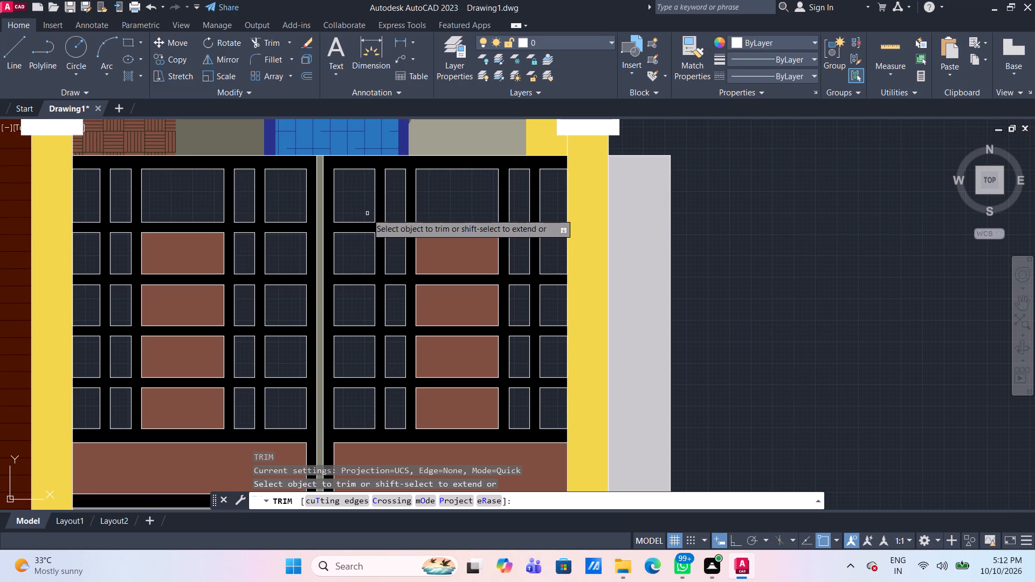
{"action": "left_click", "coordinate": [368, 223], "text": "shift"}
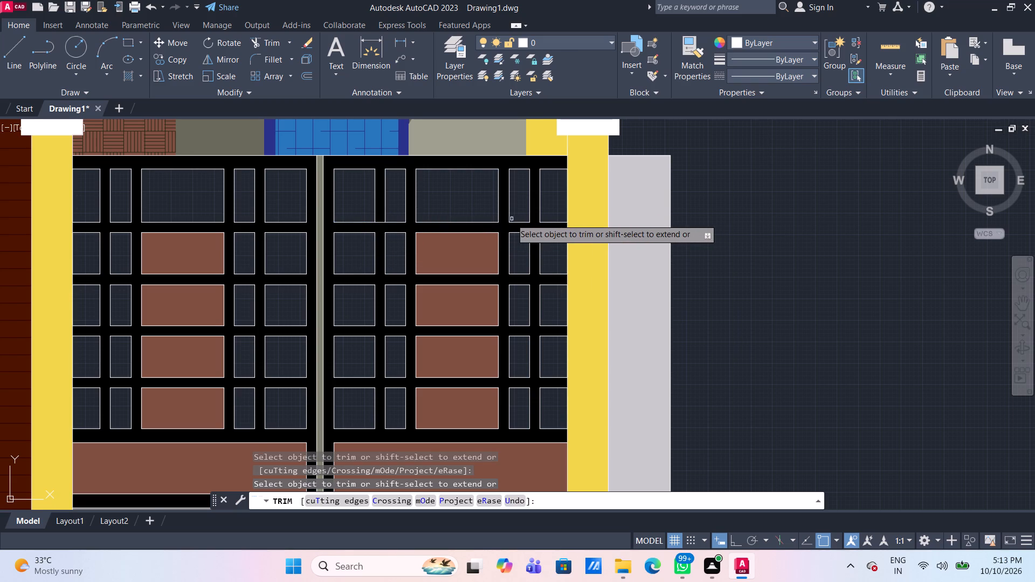
{"action": "left_click", "coordinate": [380, 221]}
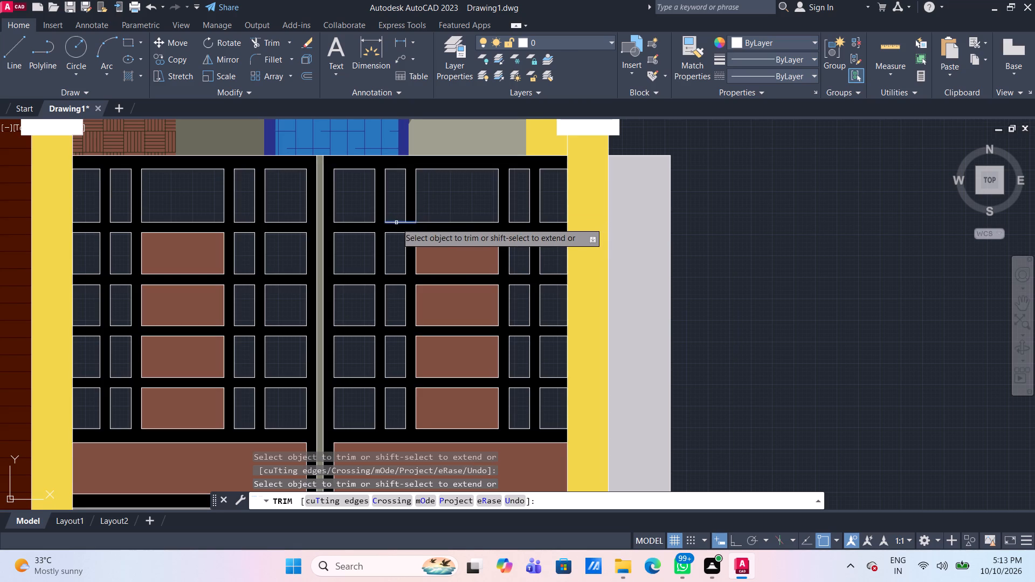
{"action": "left_click", "coordinate": [396, 223], "text": "shift"}
{"action": "left_click", "coordinate": [422, 168], "text": "shift"}
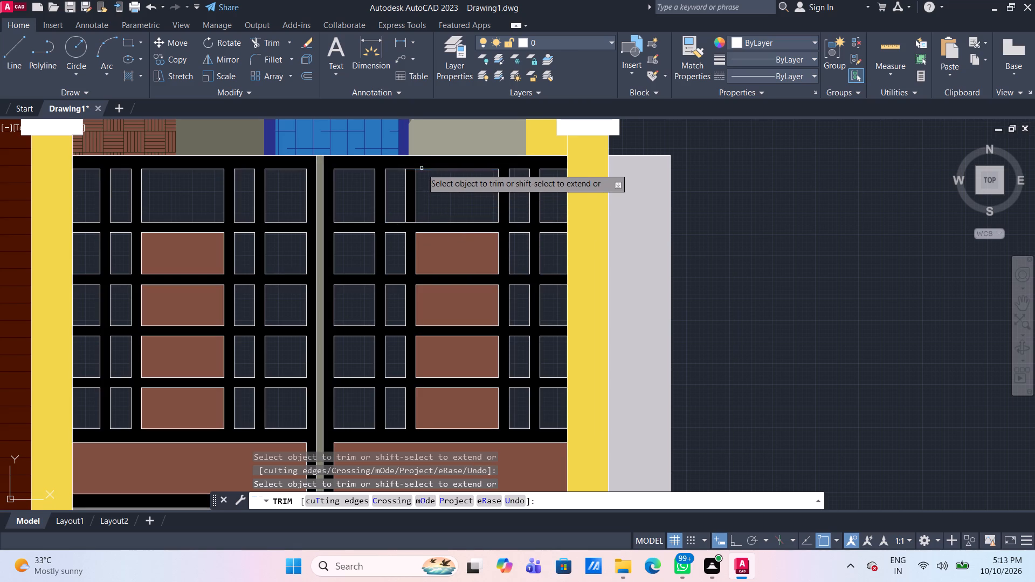
{"action": "left_click", "coordinate": [495, 168], "text": "shift"}
{"action": "left_click", "coordinate": [493, 224], "text": "shift"}
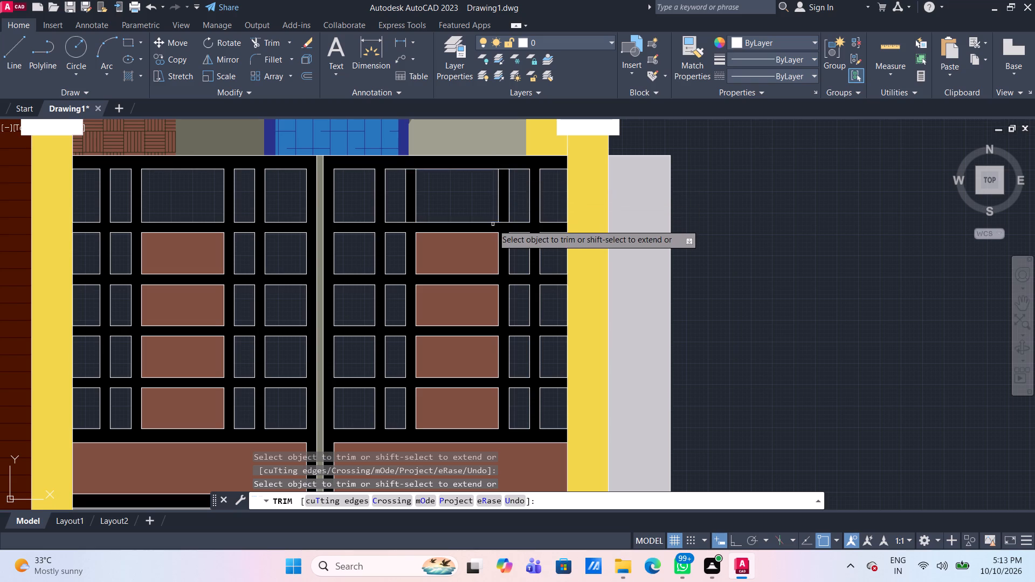
{"action": "left_click", "coordinate": [516, 202]}
{"action": "left_click", "coordinate": [491, 192]}
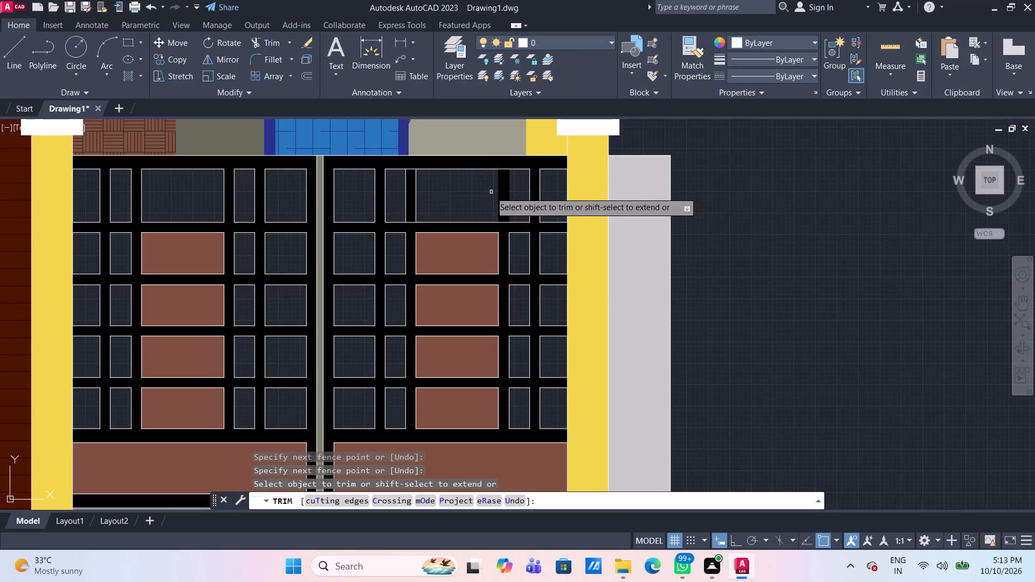
{"action": "left_click", "coordinate": [430, 207]}
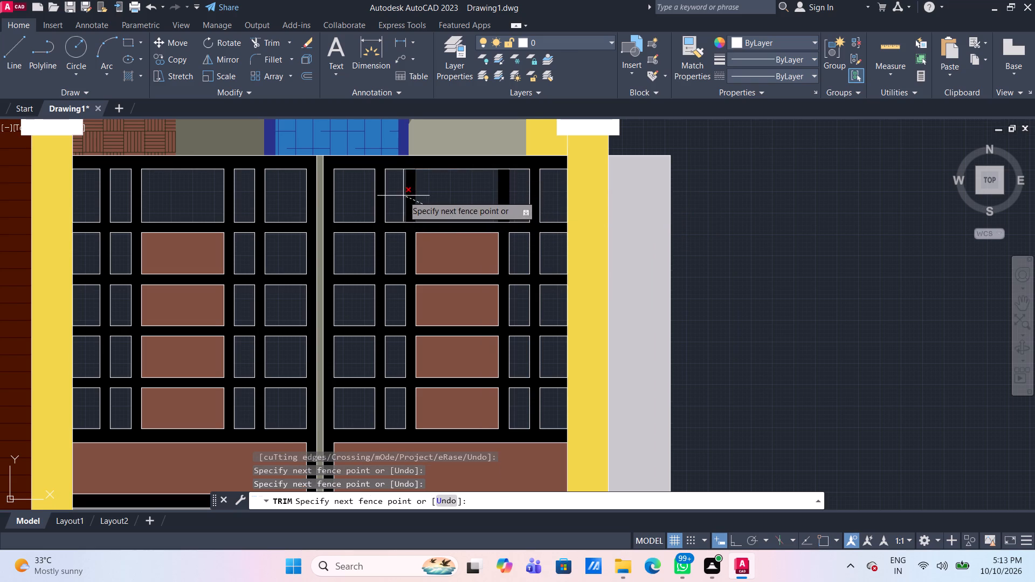
{"action": "left_click", "coordinate": [403, 196]}
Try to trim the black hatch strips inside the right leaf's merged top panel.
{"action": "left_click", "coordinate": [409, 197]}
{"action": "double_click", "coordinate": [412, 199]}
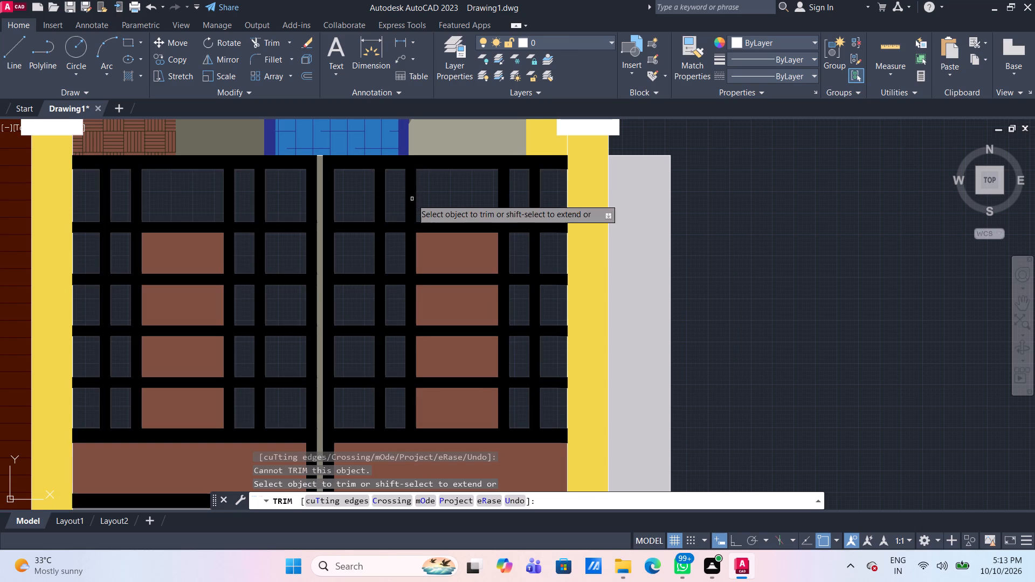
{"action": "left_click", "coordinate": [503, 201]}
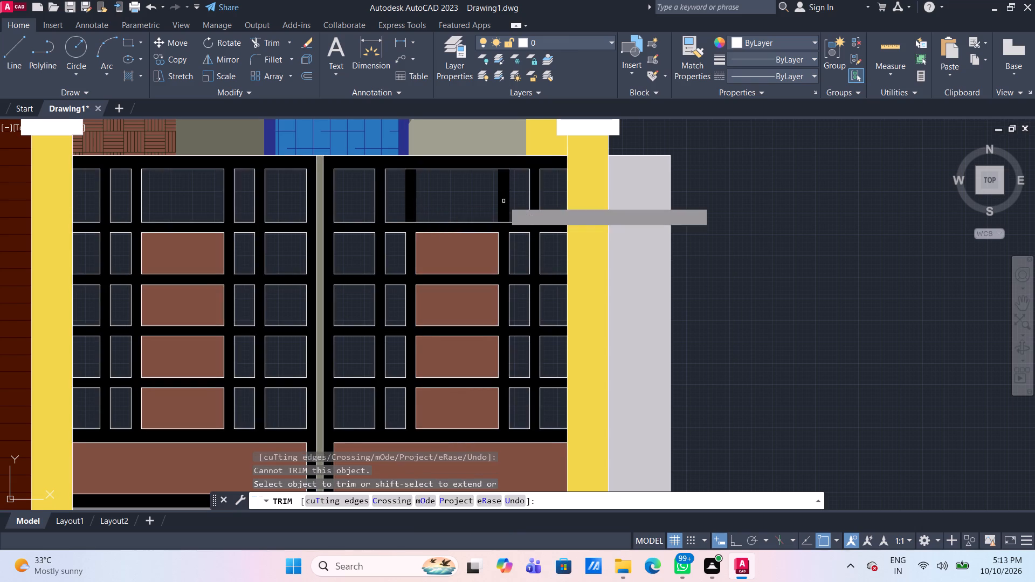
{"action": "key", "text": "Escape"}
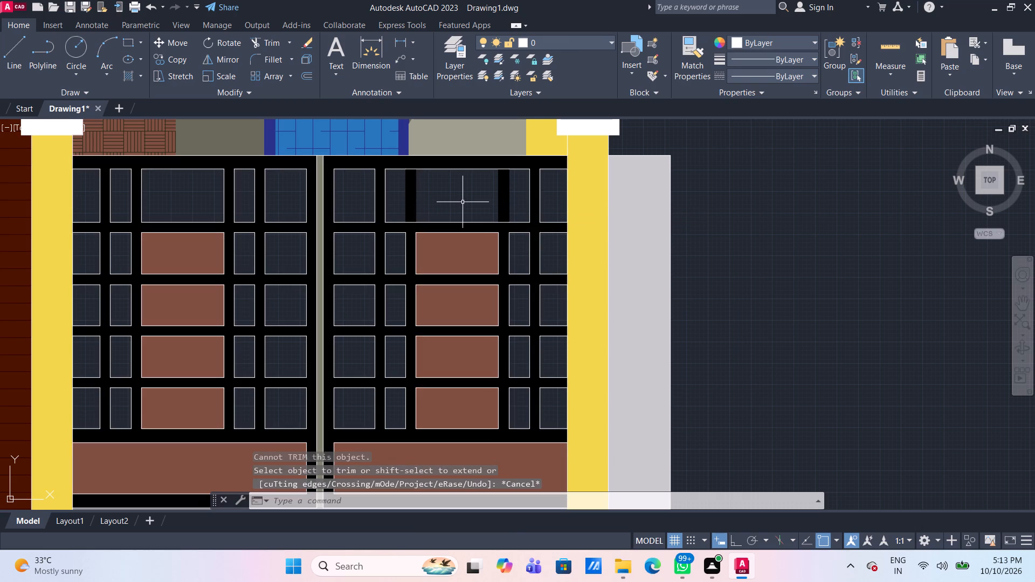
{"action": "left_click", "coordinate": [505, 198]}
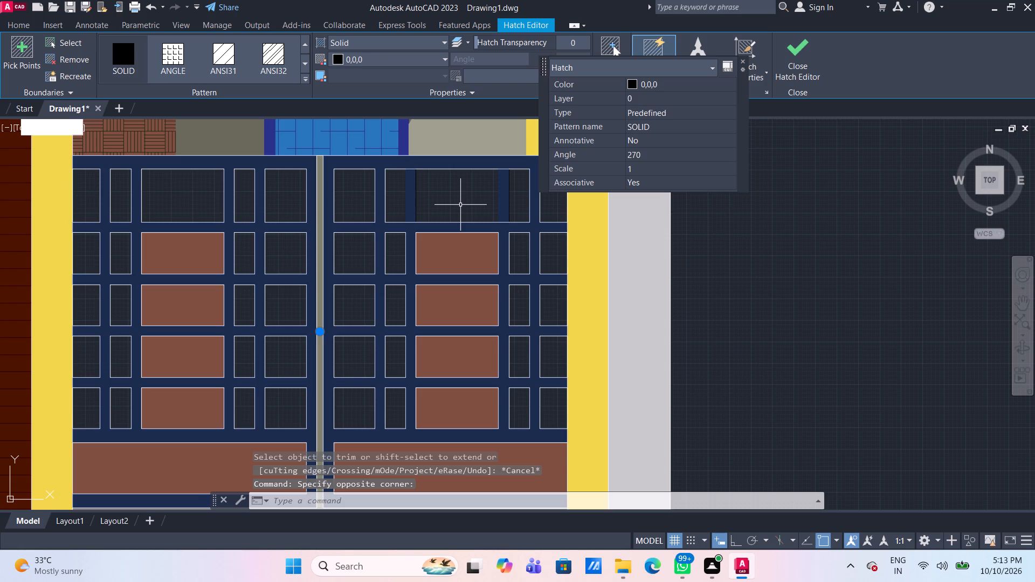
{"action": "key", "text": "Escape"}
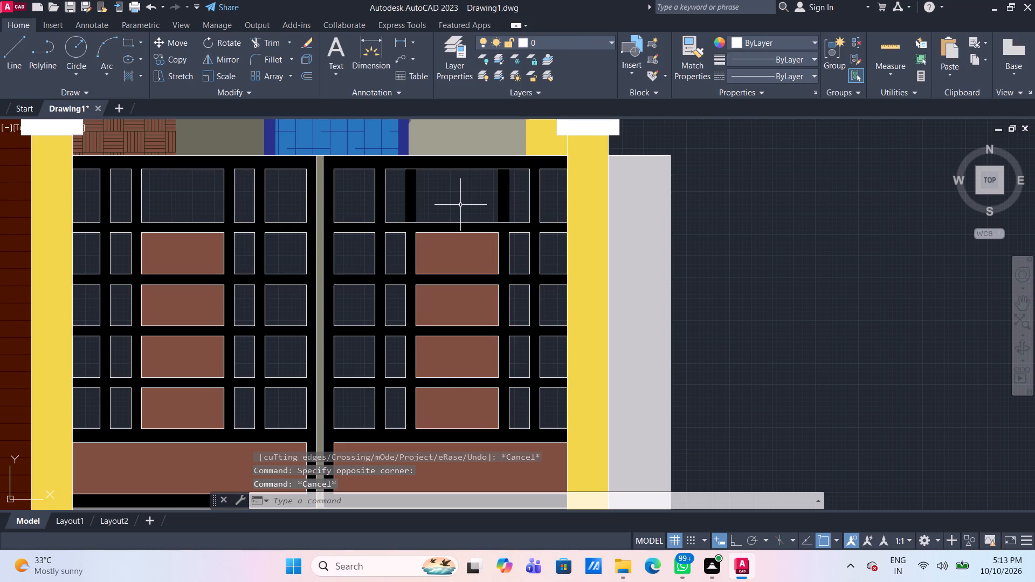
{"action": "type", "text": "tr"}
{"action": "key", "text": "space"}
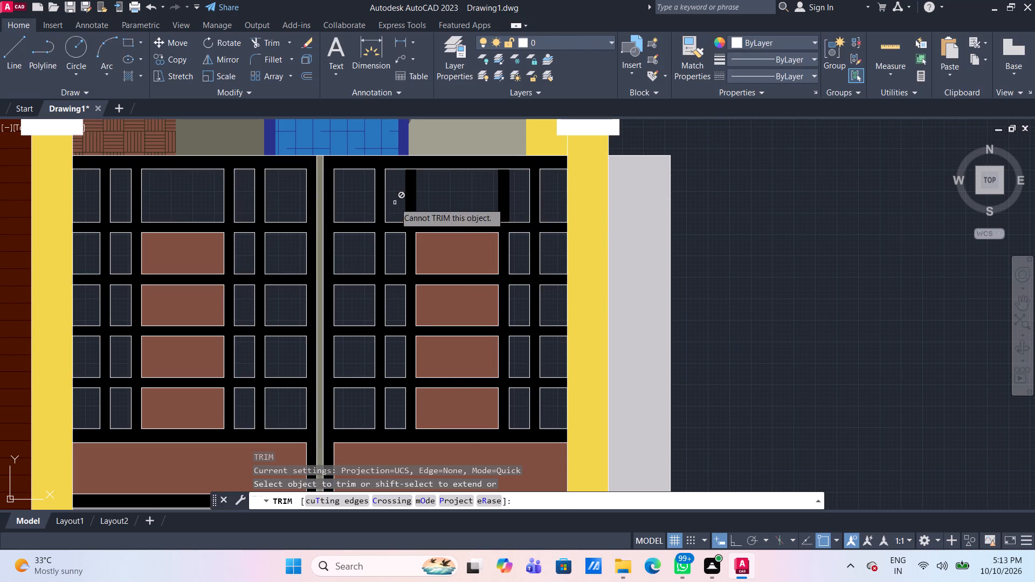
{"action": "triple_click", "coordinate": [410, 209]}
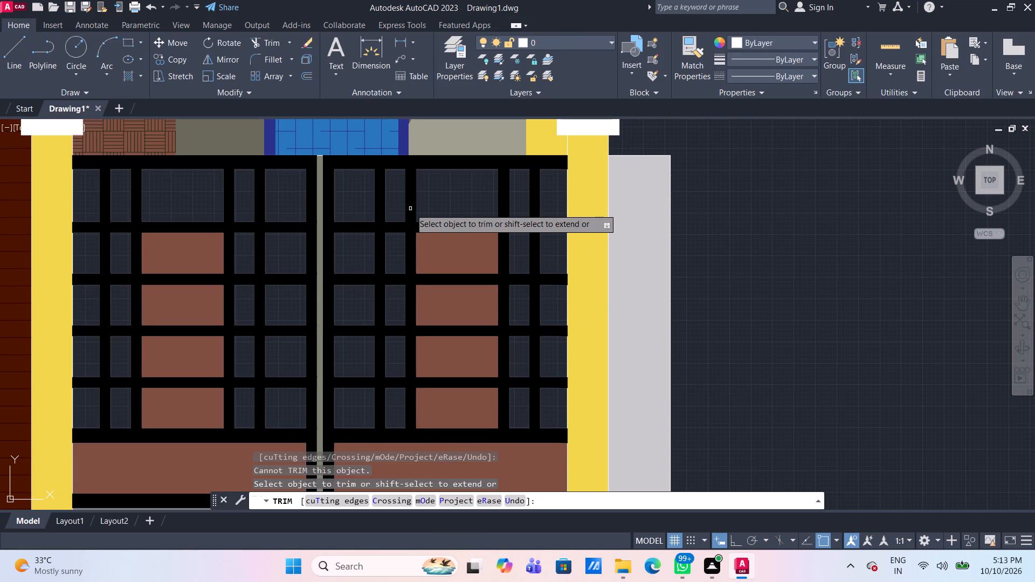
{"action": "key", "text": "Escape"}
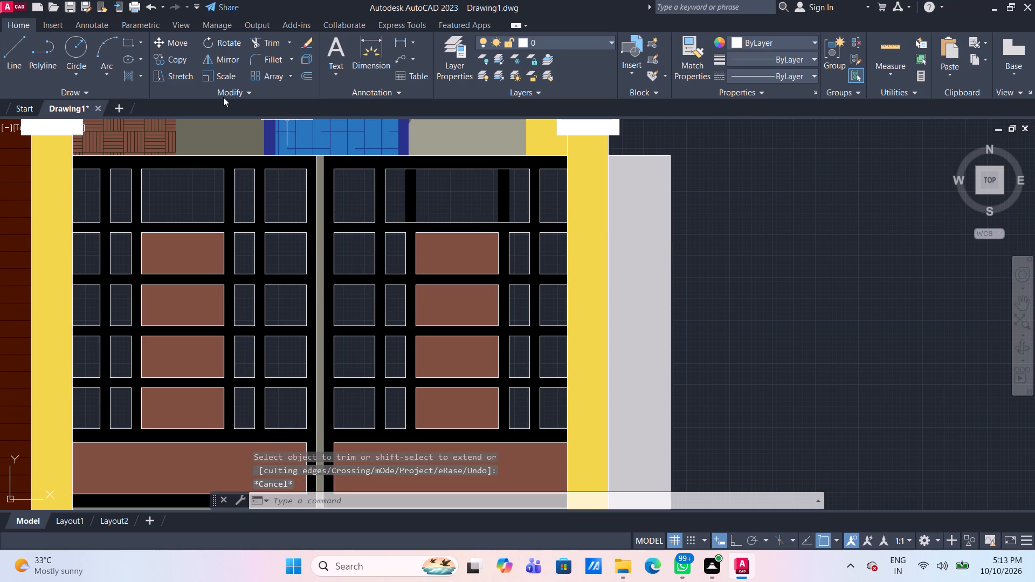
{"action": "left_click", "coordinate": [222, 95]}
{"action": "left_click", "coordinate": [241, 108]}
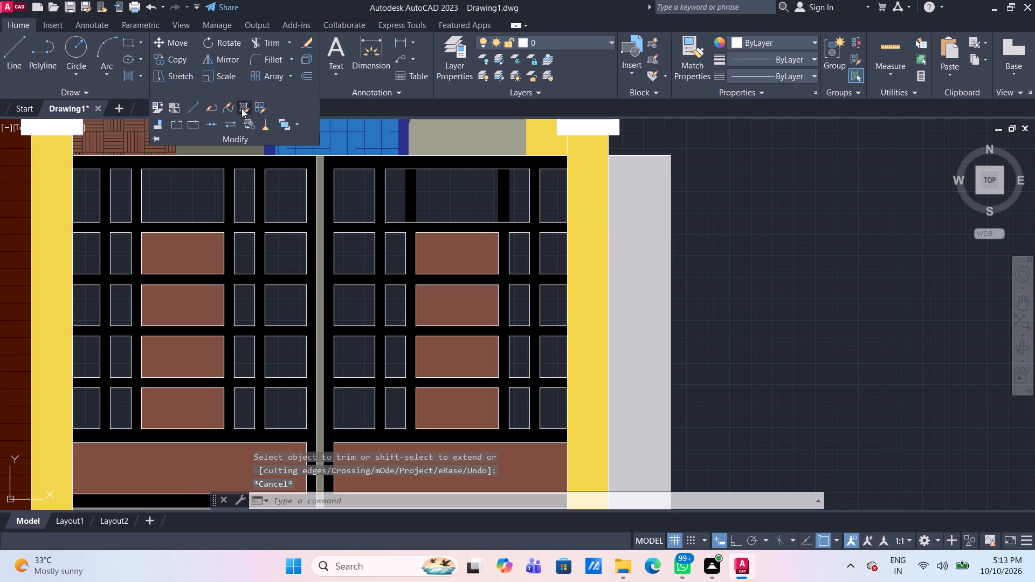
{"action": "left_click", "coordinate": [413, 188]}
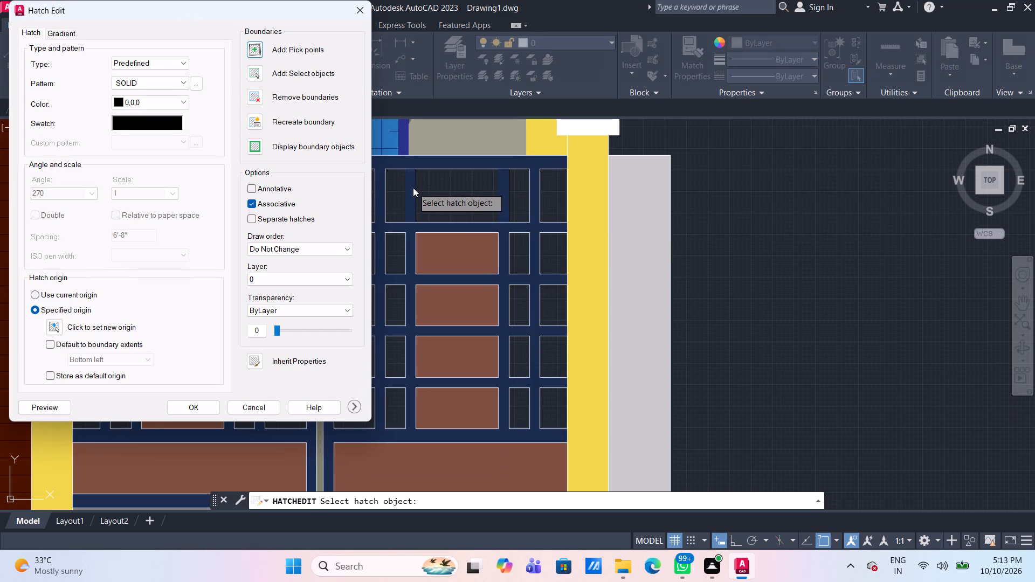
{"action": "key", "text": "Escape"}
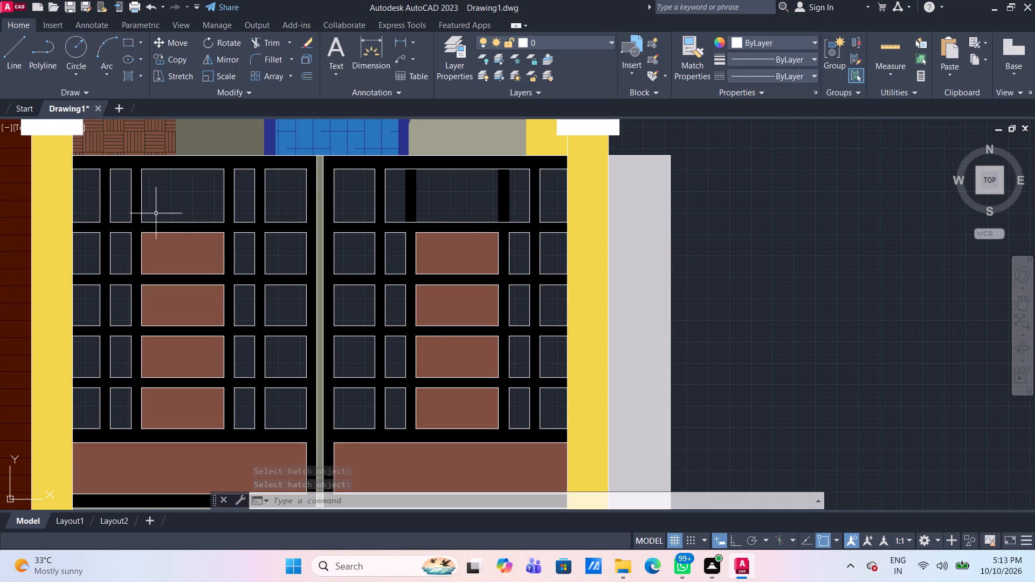
Merge the left leaf's top centre panel with both adjacent narrow panels by extending its top and bottom edges and trimming the dividing vertical edges.
{"action": "type", "text": "ex"}
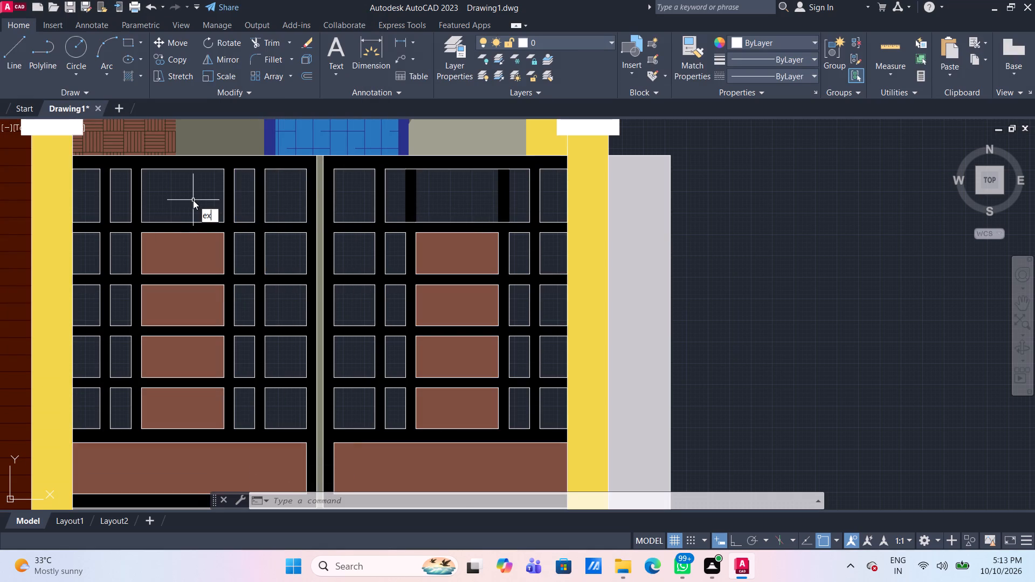
{"action": "key", "text": "space"}
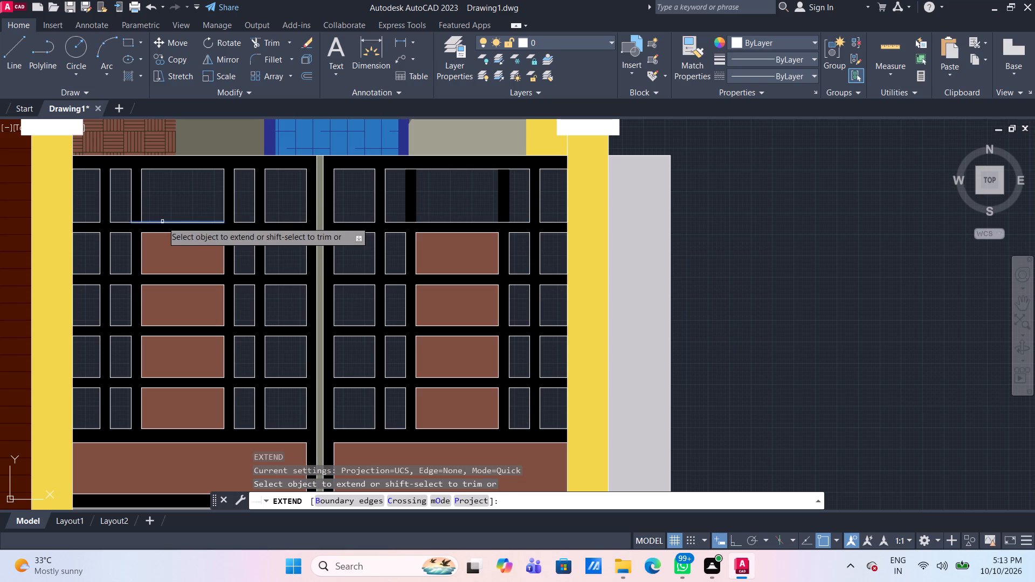
{"action": "left_click", "coordinate": [162, 221]}
{"action": "left_click", "coordinate": [219, 222]}
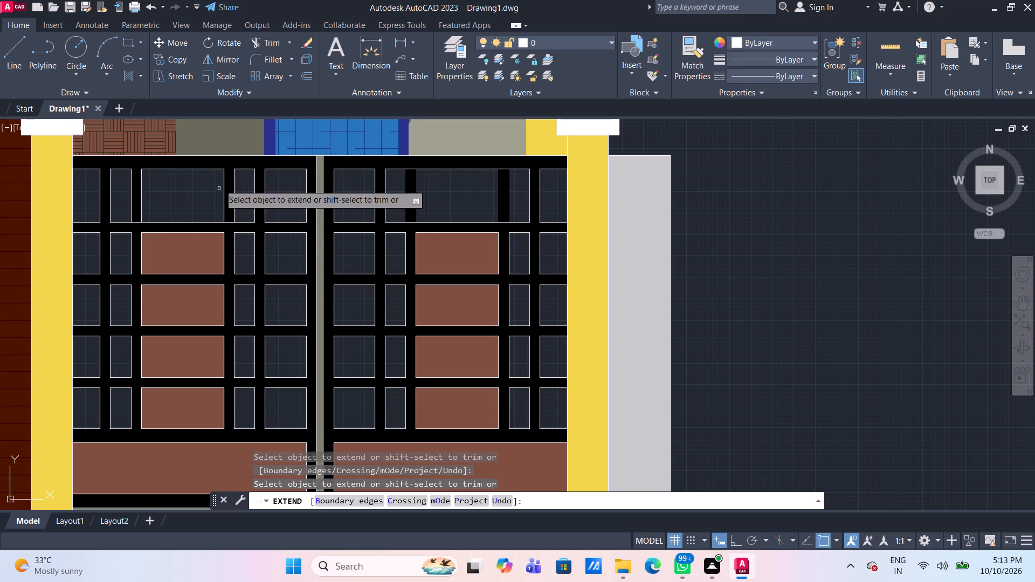
{"action": "left_click", "coordinate": [219, 169]}
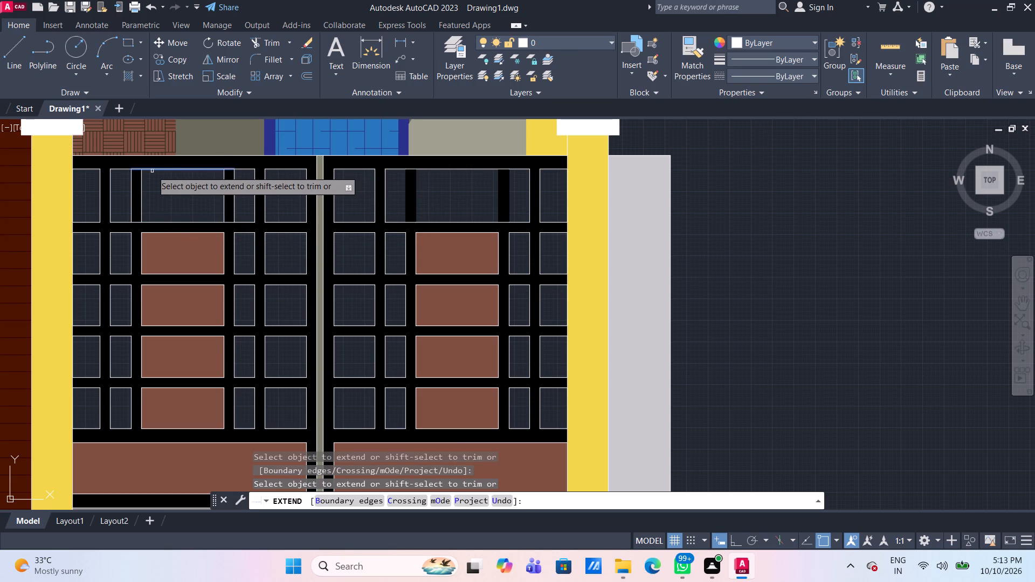
{"action": "left_click", "coordinate": [152, 171]}
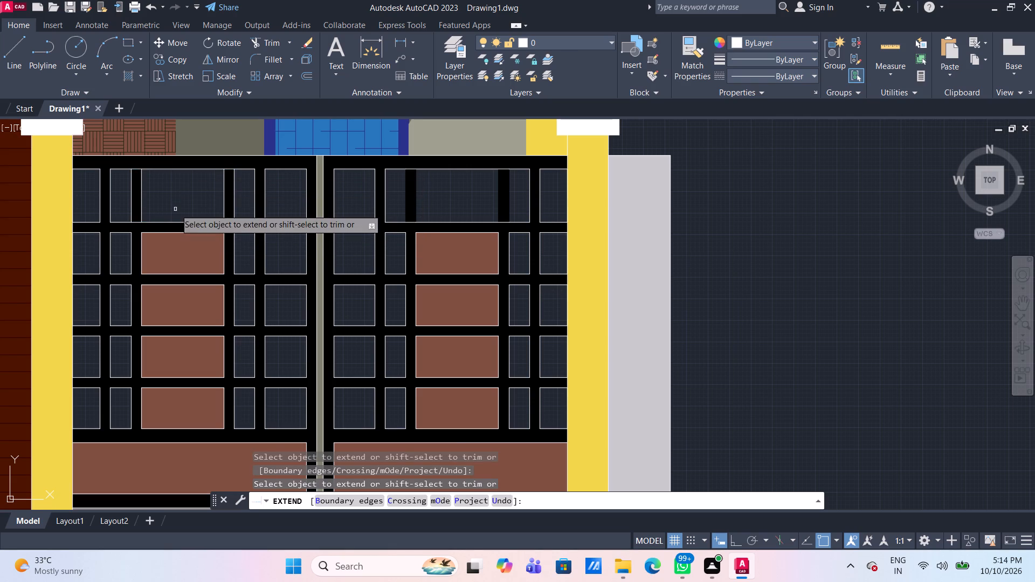
{"action": "left_click", "coordinate": [126, 196], "text": "shift"}
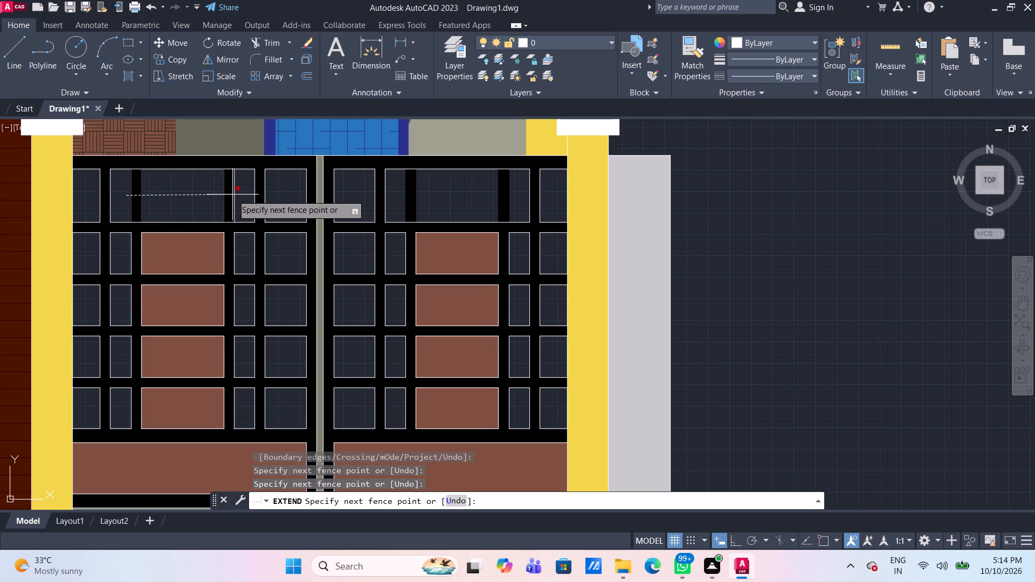
{"action": "left_click", "coordinate": [237, 195], "text": "shift"}
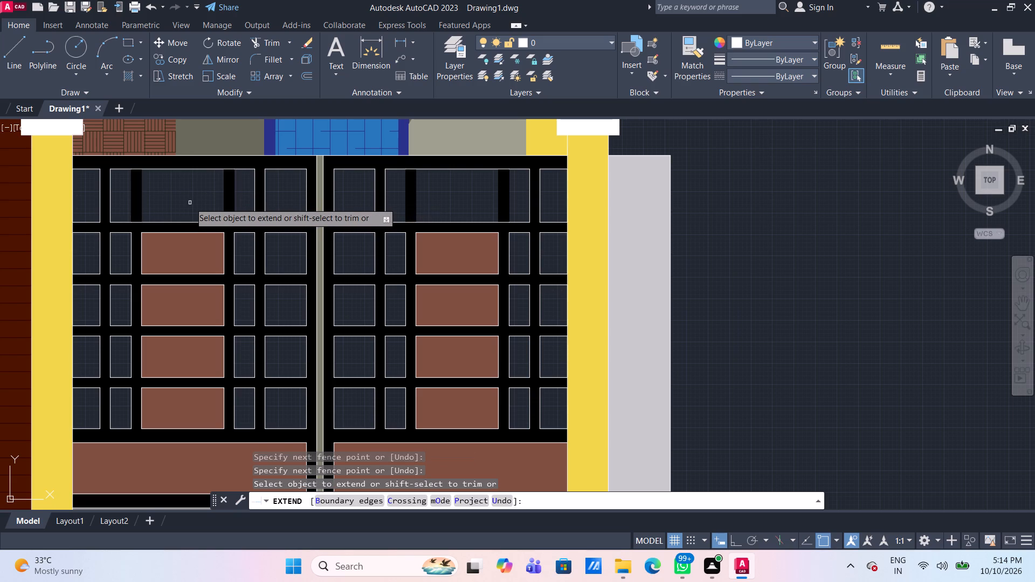
{"action": "key", "text": "Escape"}
Hatch the three top-row panels of each gate leaf with the ANSI31 pattern in colour 0,0,0 at scale 30.
{"action": "middle_click_drag", "start_coordinate": [194, 205], "coordinate": [290, 204]}
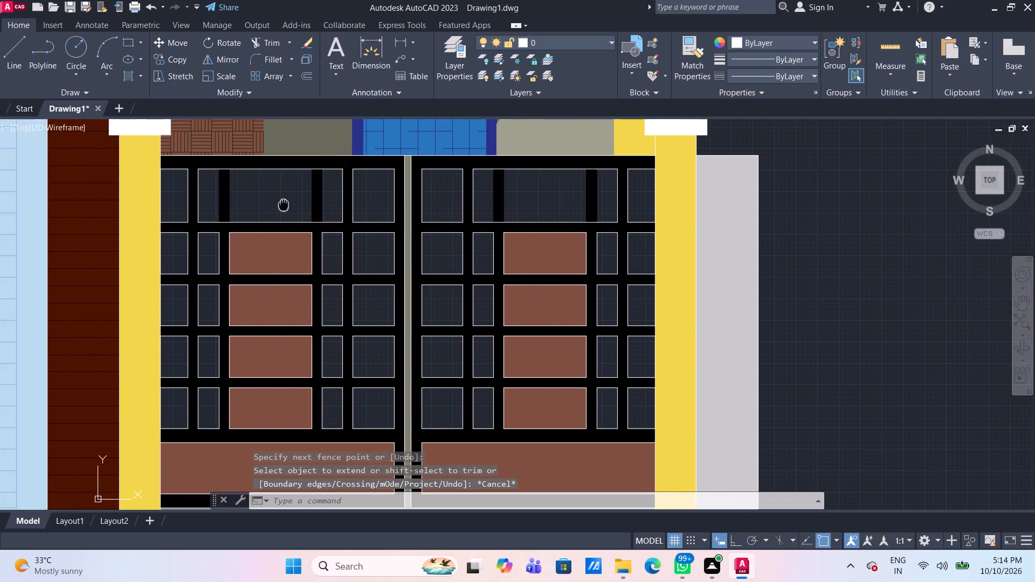
{"action": "middle_click_drag", "start_coordinate": [290, 204], "coordinate": [292, 203]}
{"action": "scroll", "coordinate": [292, 203], "scroll_direction": "up", "scroll_amount": 1}
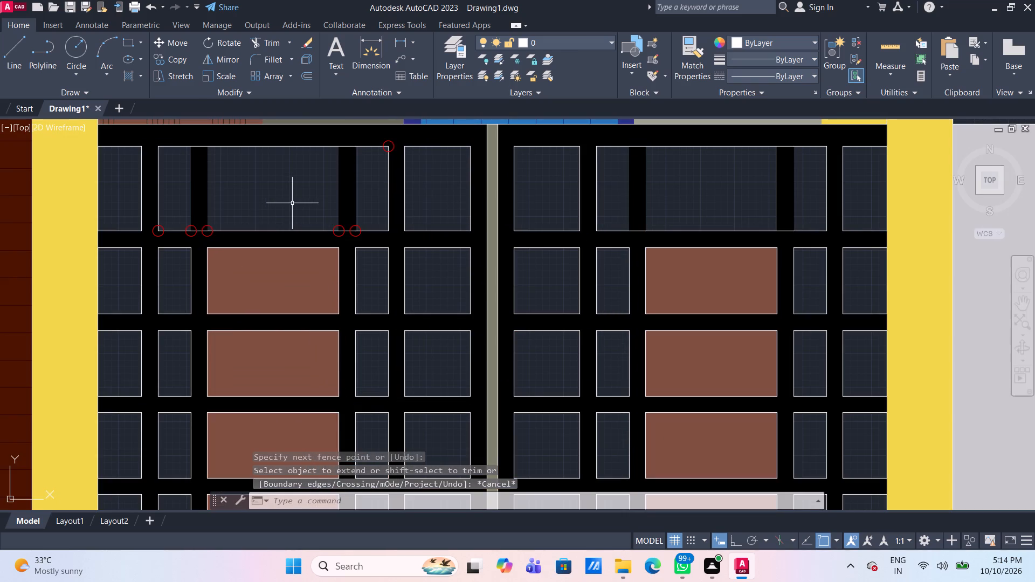
{"action": "key", "text": "Escape"}
{"action": "left_click", "coordinate": [135, 77]}
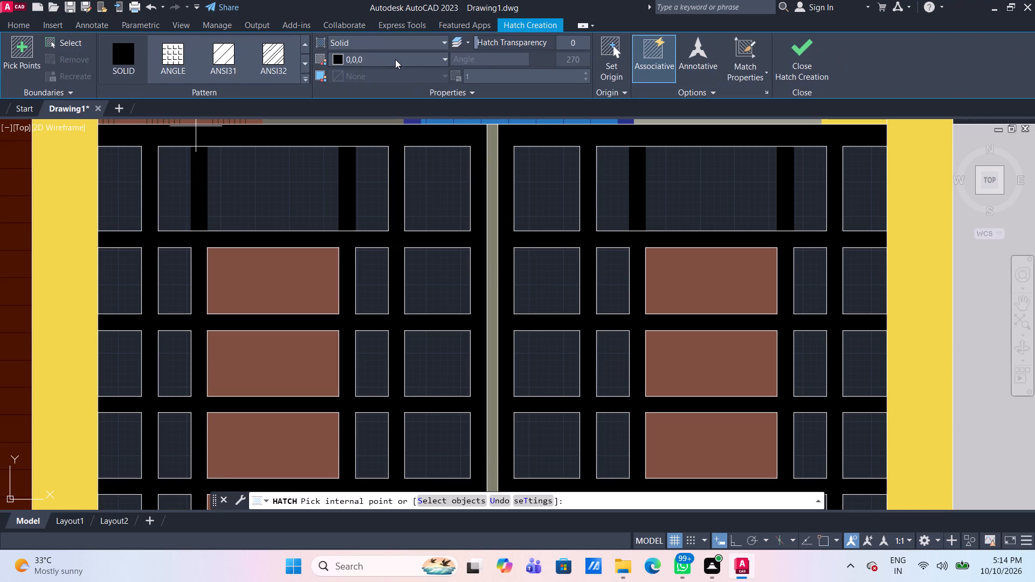
{"action": "left_click", "coordinate": [395, 59]}
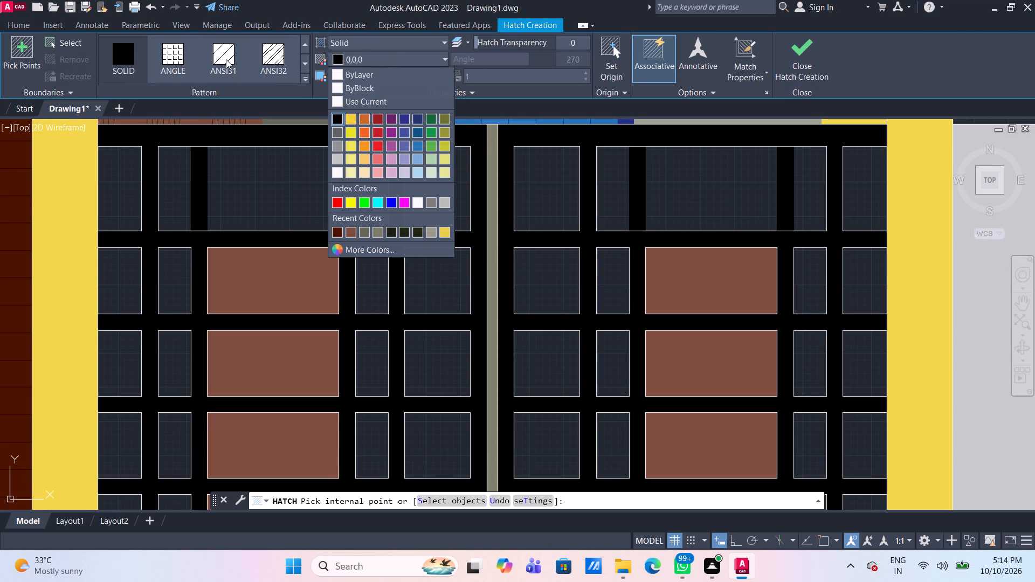
{"action": "left_click", "coordinate": [226, 59]}
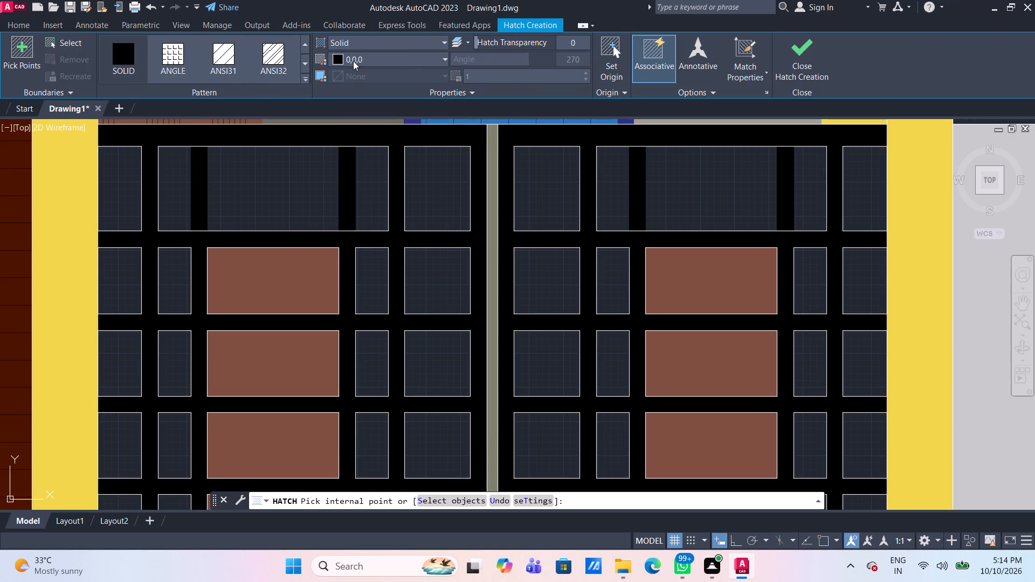
{"action": "left_click", "coordinate": [228, 55]}
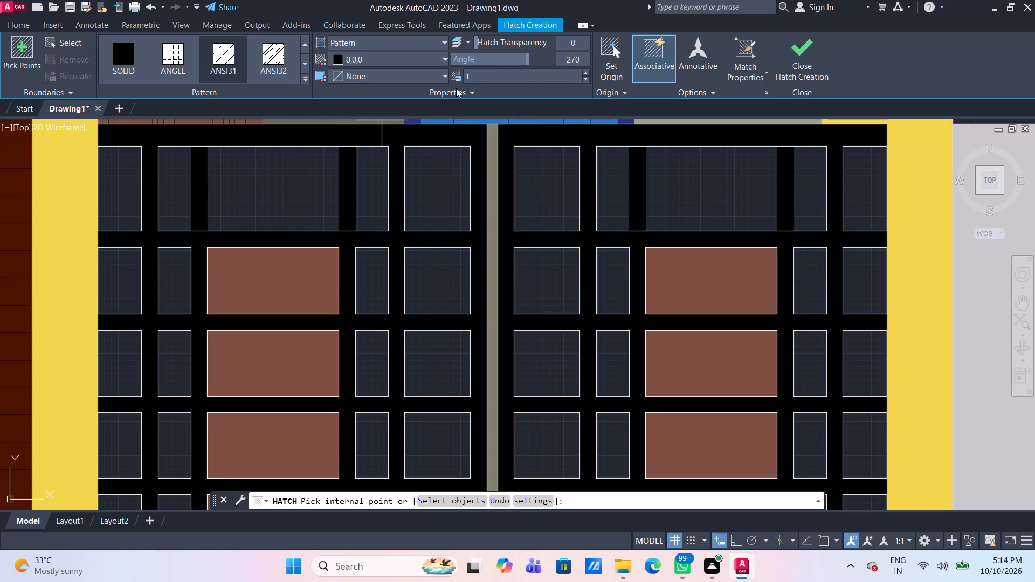
{"action": "left_click", "coordinate": [494, 75]}
{"action": "type", "text": "30"}
{"action": "key", "text": "Return"}
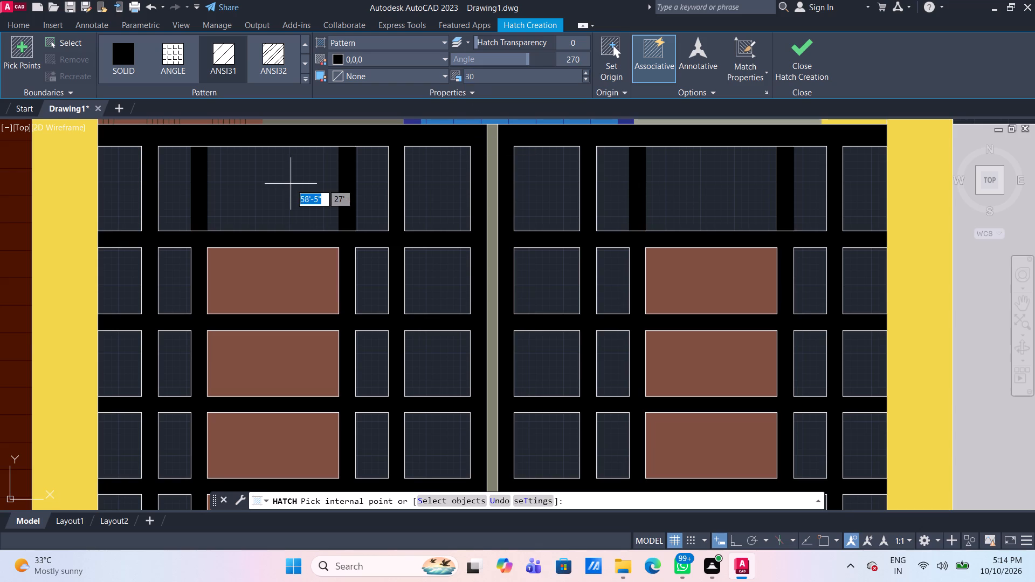
{"action": "left_click", "coordinate": [291, 184]}
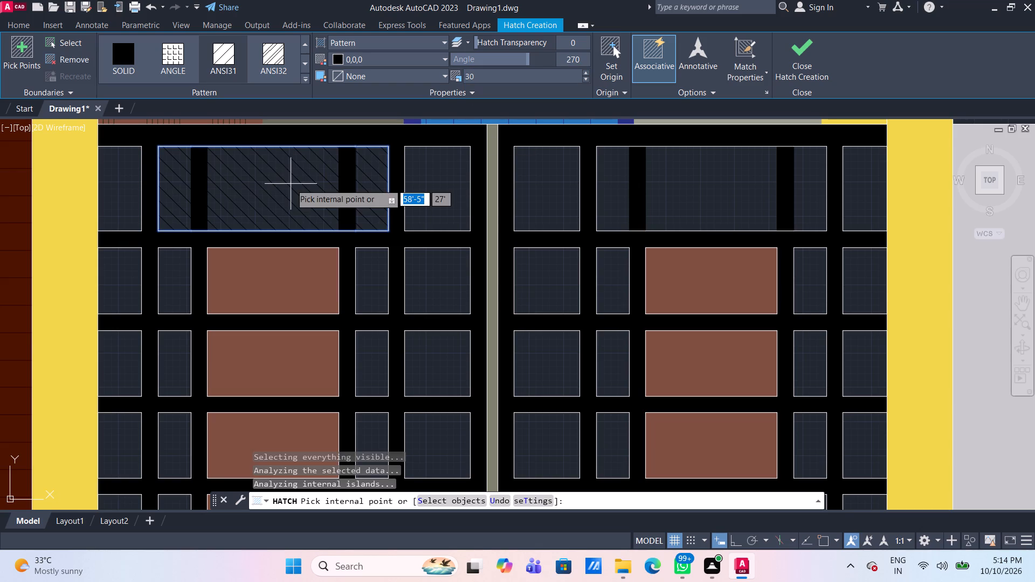
{"action": "scroll", "coordinate": [291, 184], "scroll_direction": "down", "scroll_amount": 1}
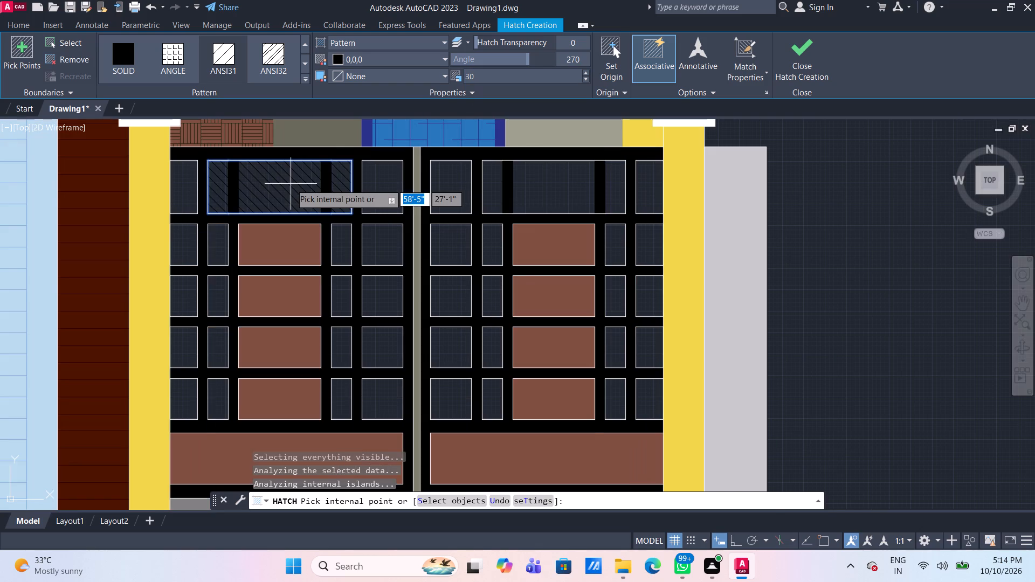
{"action": "scroll", "coordinate": [291, 184], "scroll_direction": "up", "scroll_amount": 1}
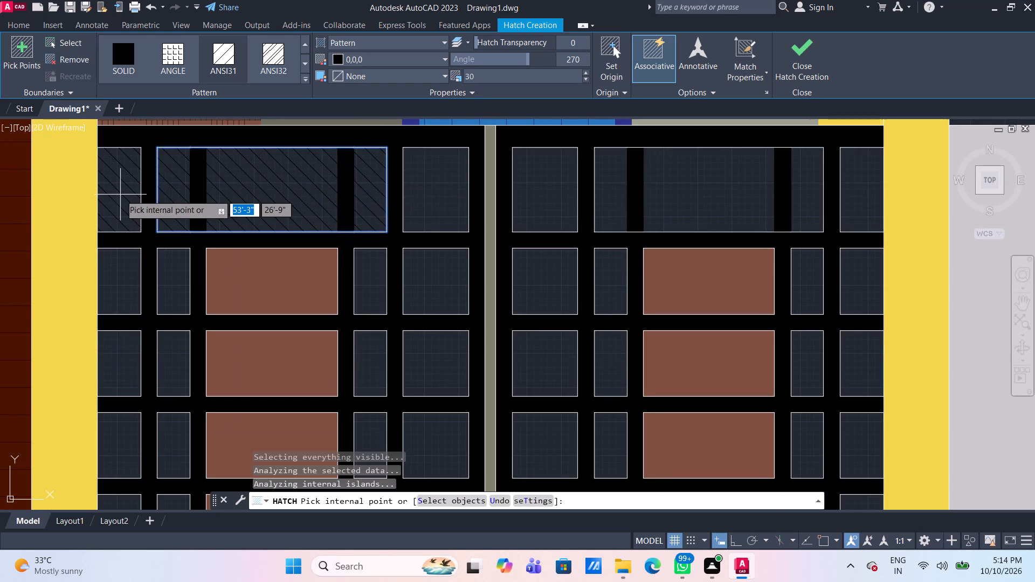
{"action": "left_click", "coordinate": [120, 195]}
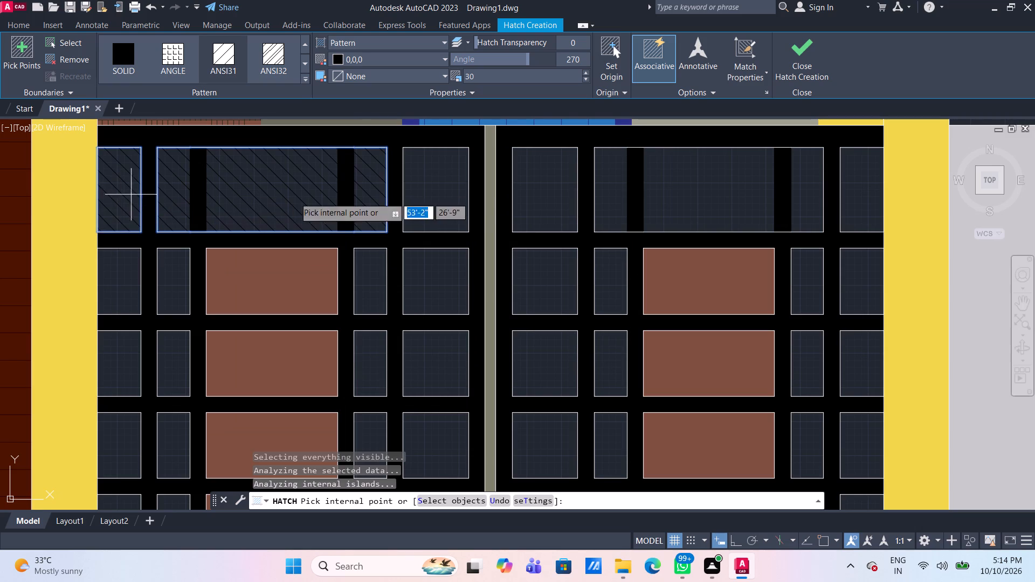
{"action": "left_click", "coordinate": [437, 189]}
{"action": "left_click", "coordinate": [556, 197]}
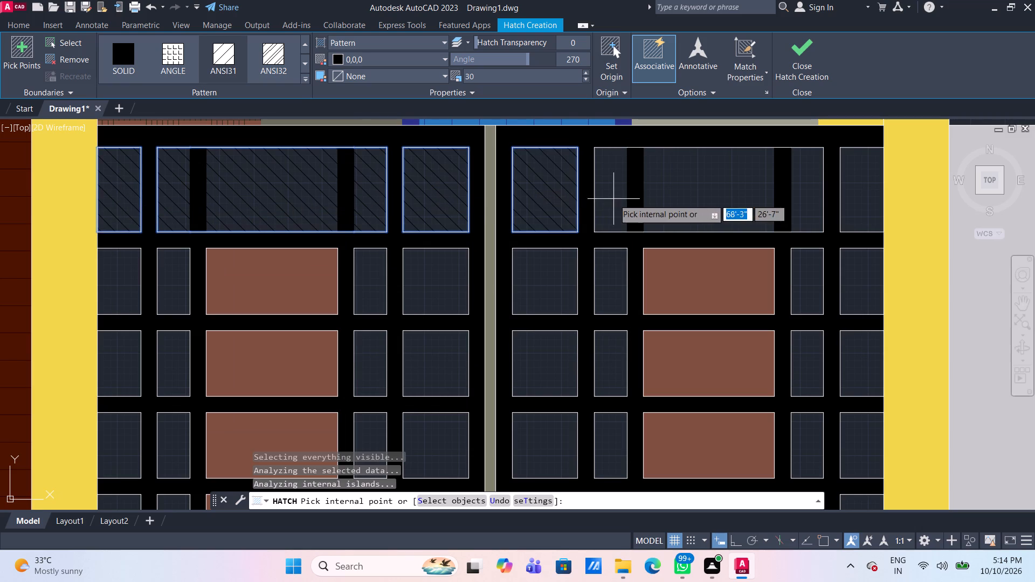
{"action": "left_click", "coordinate": [615, 199]}
{"action": "left_click", "coordinate": [859, 197]}
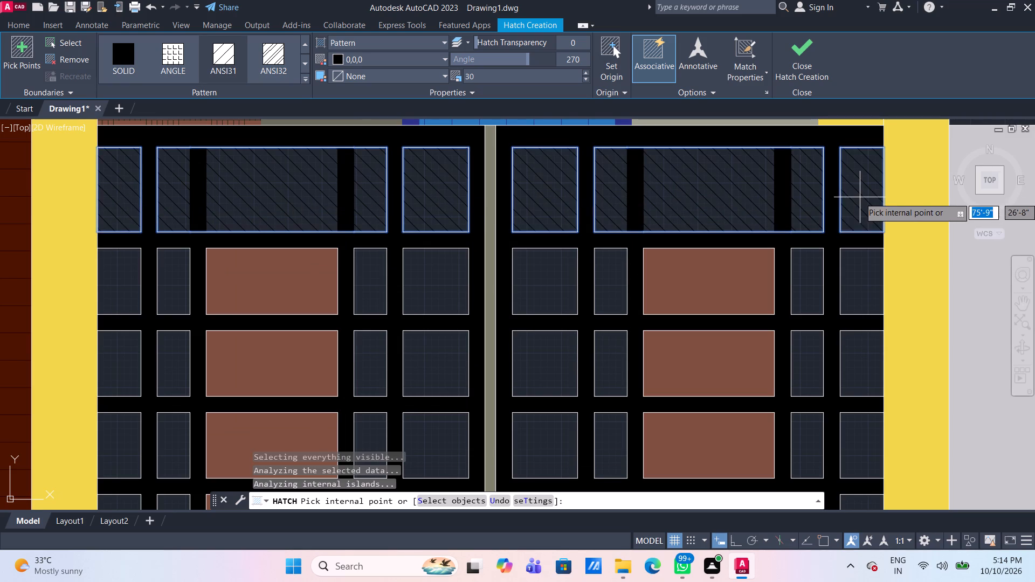
{"action": "key", "text": "Escape"}
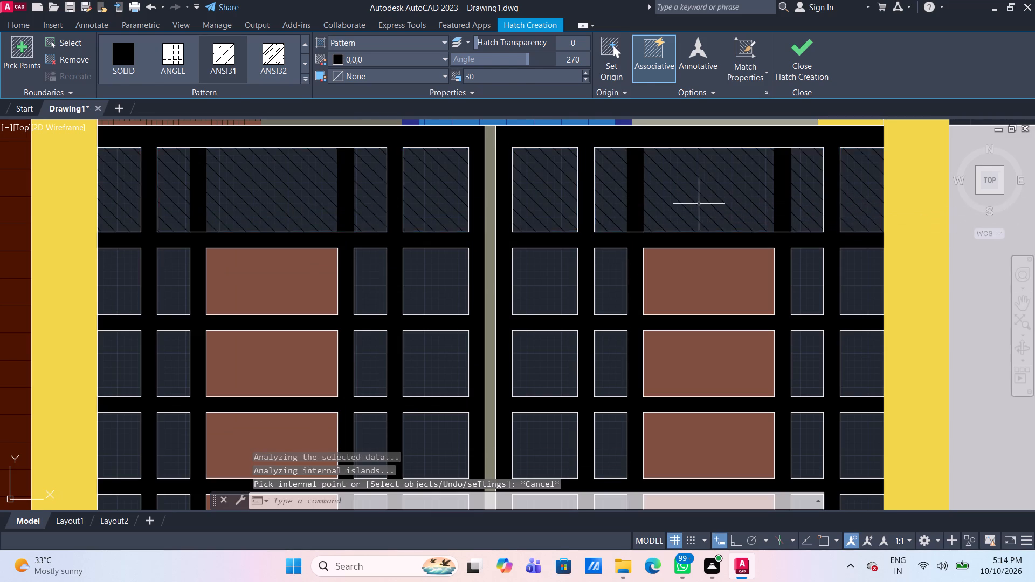
Try an angle of 135 on the top-row panel hatch, and settle on 45 for vertical lines.
{"action": "left_click", "coordinate": [699, 204]}
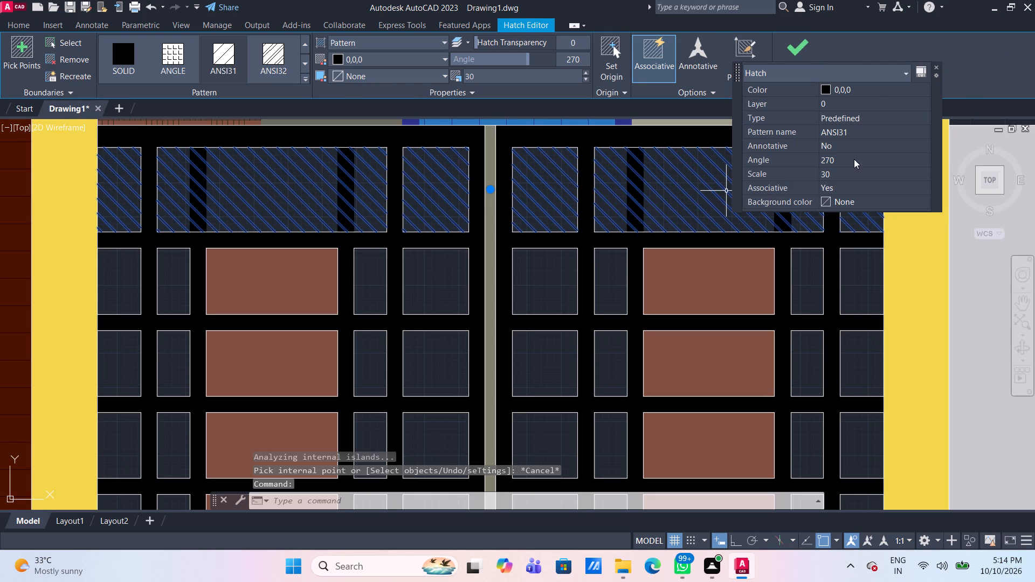
{"action": "left_click", "coordinate": [854, 159]}
{"action": "type", "text": "135"}
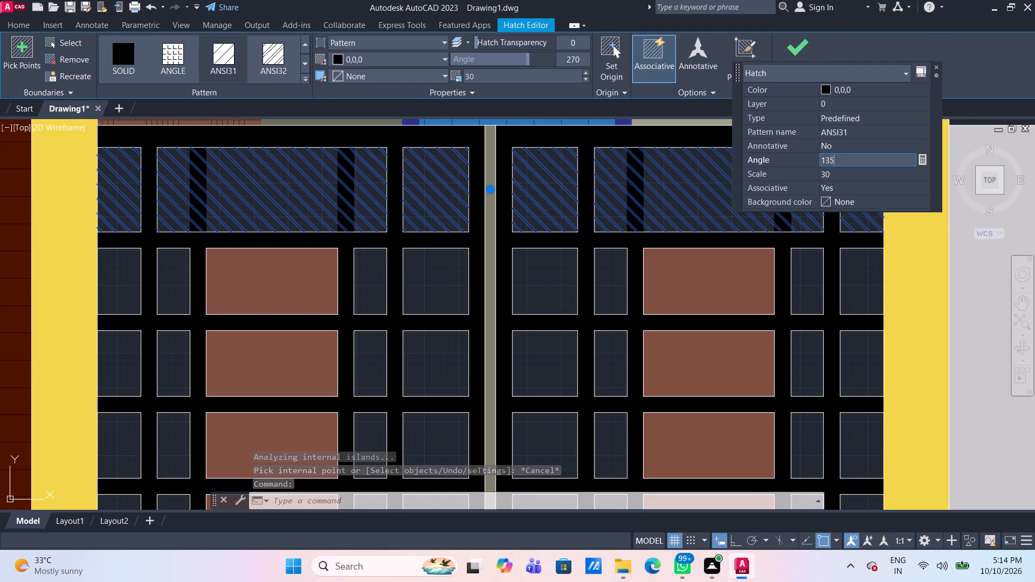
{"action": "key", "text": "Return"}
{"action": "left_click", "coordinate": [854, 159]}
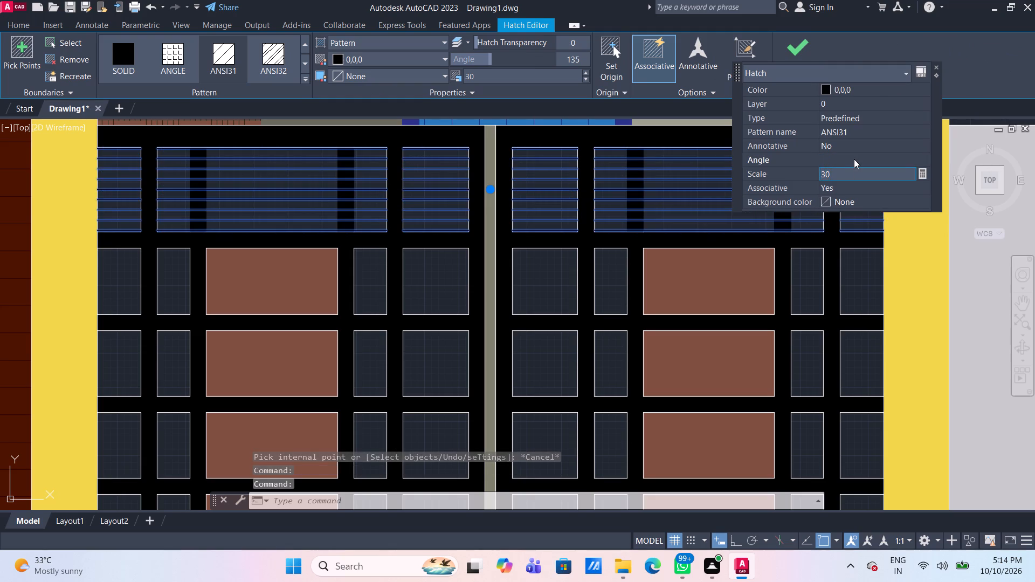
{"action": "type", "text": "45"}
{"action": "key", "text": "Return"}
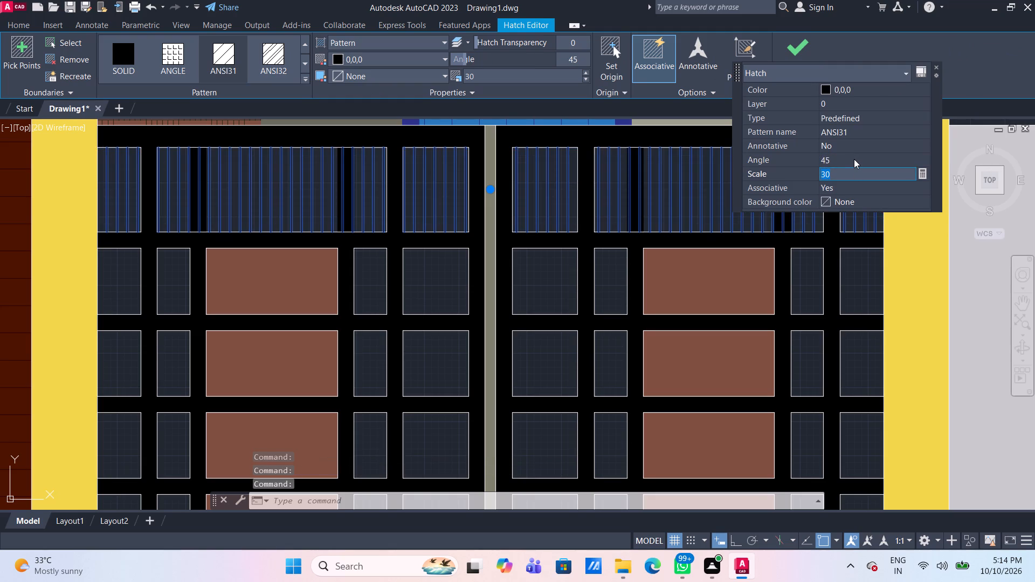
{"action": "key", "text": "Escape"}
Set the scale of the top-row panels' ANSI31 hatch to 20.
{"action": "scroll", "coordinate": [592, 279], "scroll_direction": "down", "scroll_amount": 1}
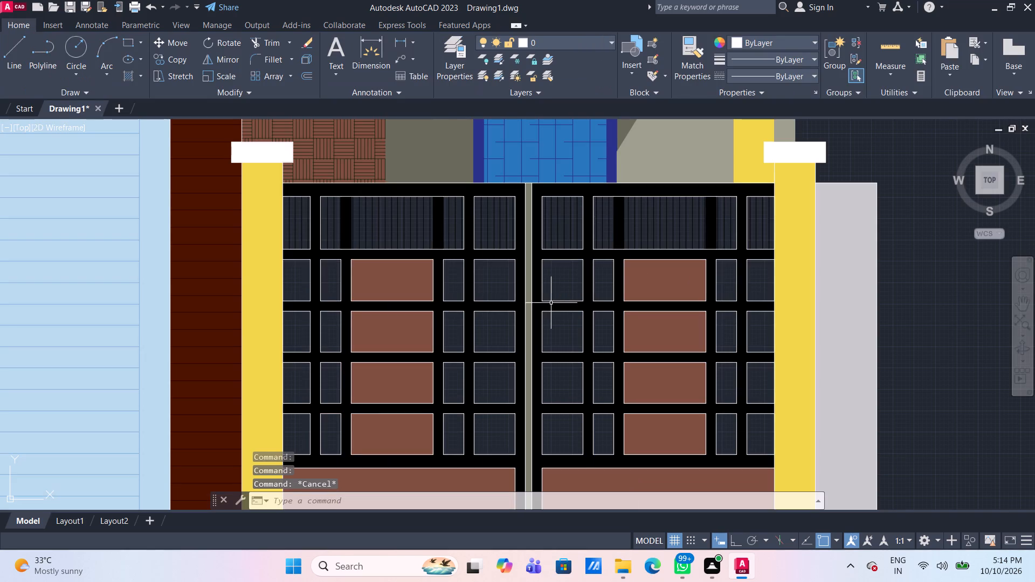
{"action": "left_click", "coordinate": [663, 234]}
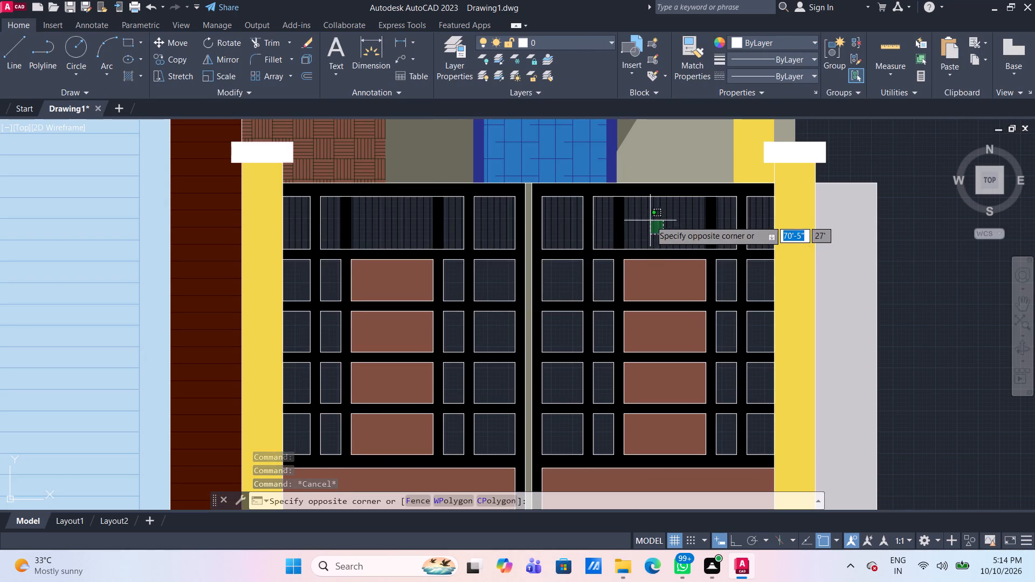
{"action": "left_click", "coordinate": [650, 220]}
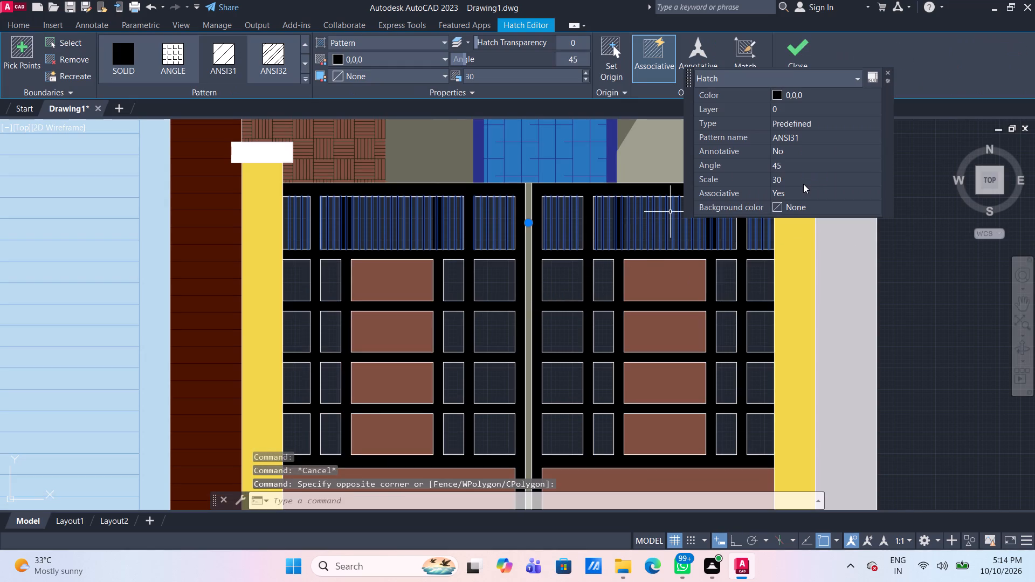
{"action": "left_click", "coordinate": [802, 182]}
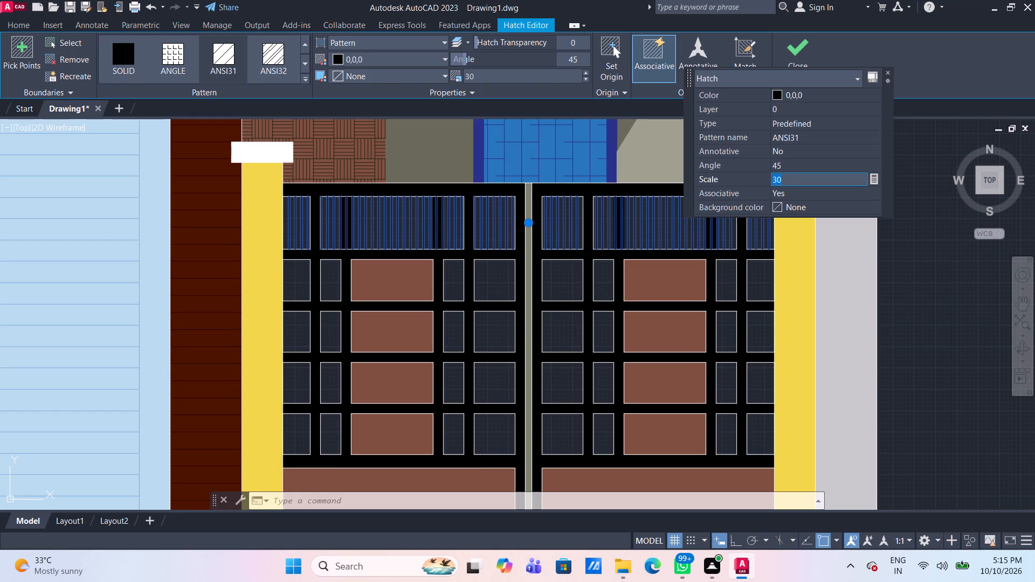
{"action": "type", "text": "20"}
{"action": "key", "text": "Return"}
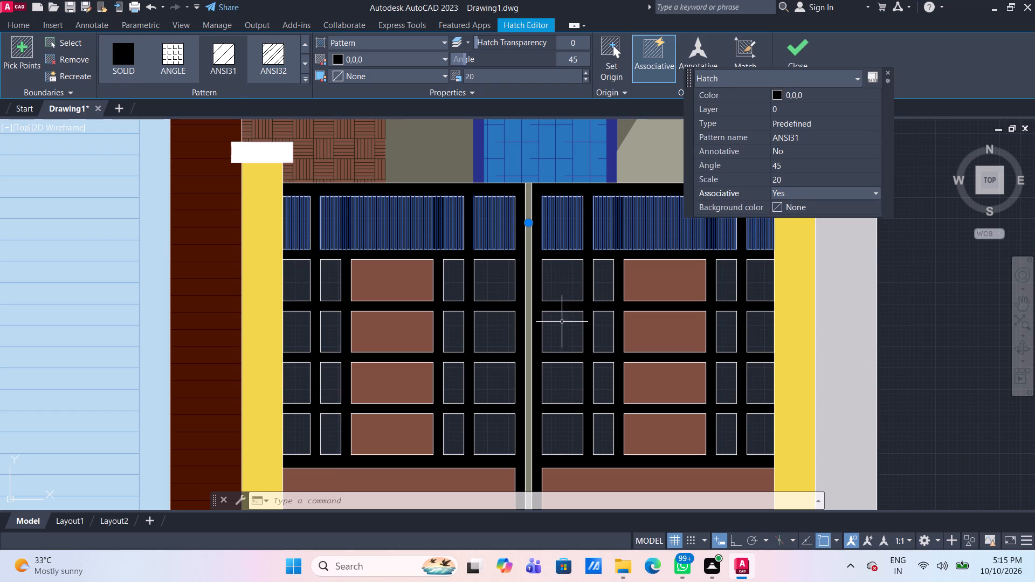
{"action": "key", "text": "Escape"}
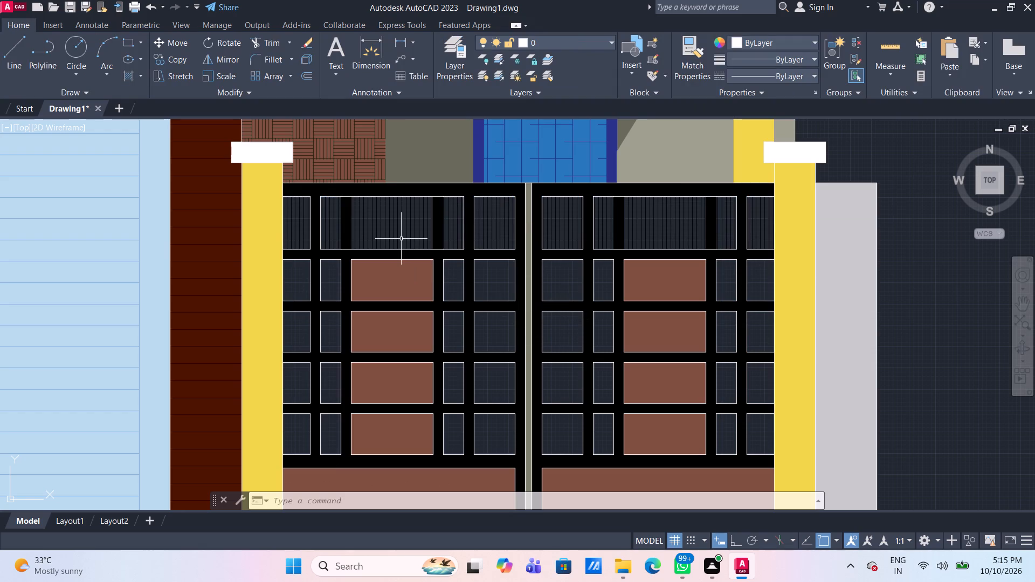
{"action": "middle_click_drag", "start_coordinate": [337, 325], "coordinate": [353, 258]}
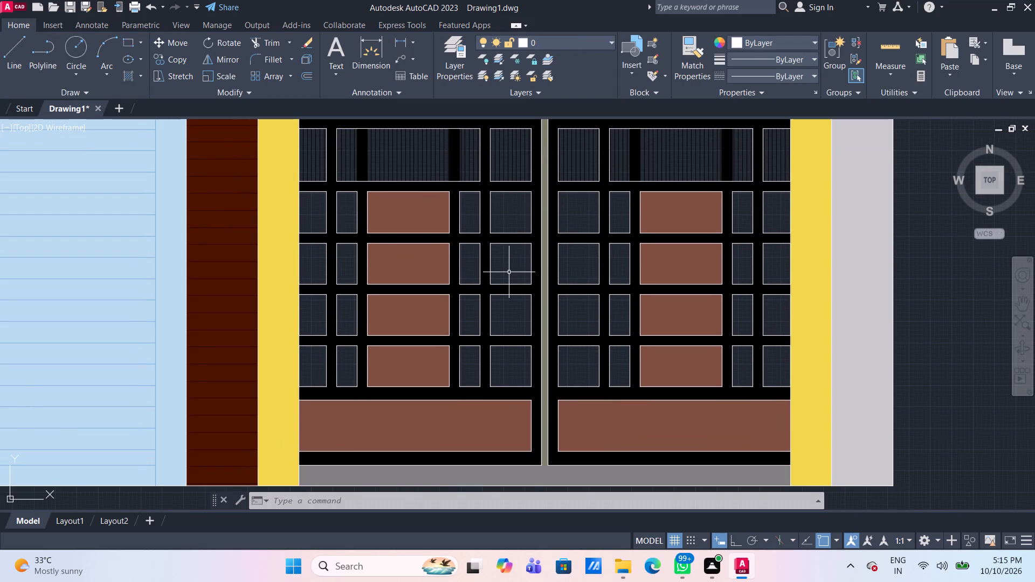
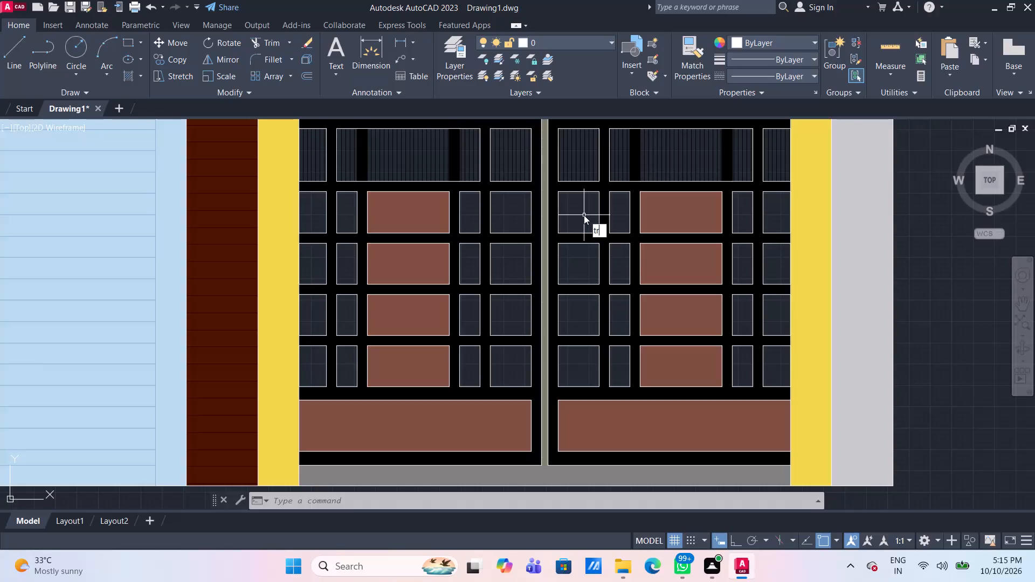
Trim the vertical-line hatch out of the two side panels in the top row of each gate leaf, keeping the centre panels hatched.
{"action": "key", "text": "space"}
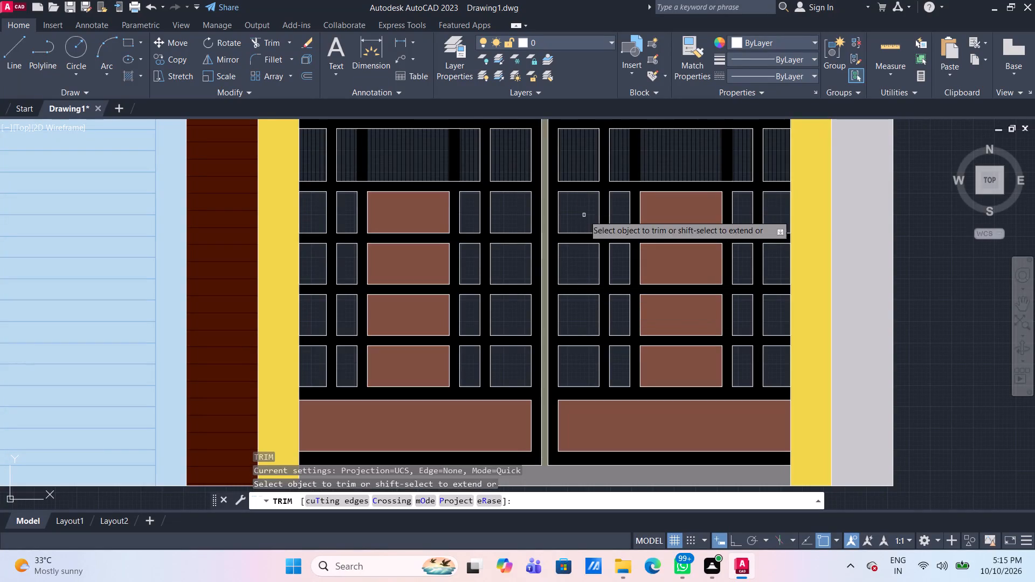
{"action": "left_click", "coordinate": [584, 155]}
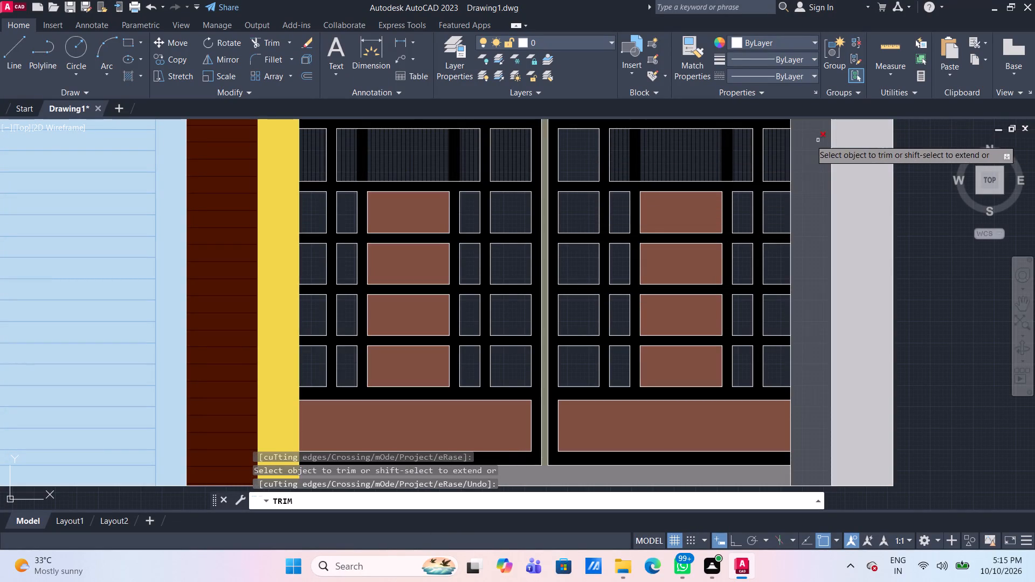
{"action": "left_click", "coordinate": [774, 168]}
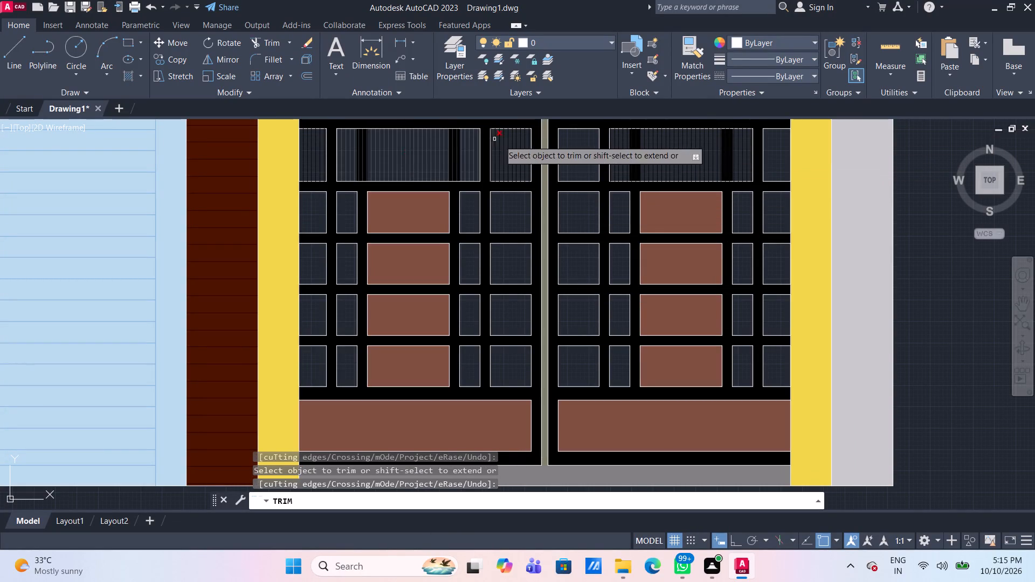
{"action": "left_click", "coordinate": [508, 158]}
{"action": "left_click", "coordinate": [309, 154]}
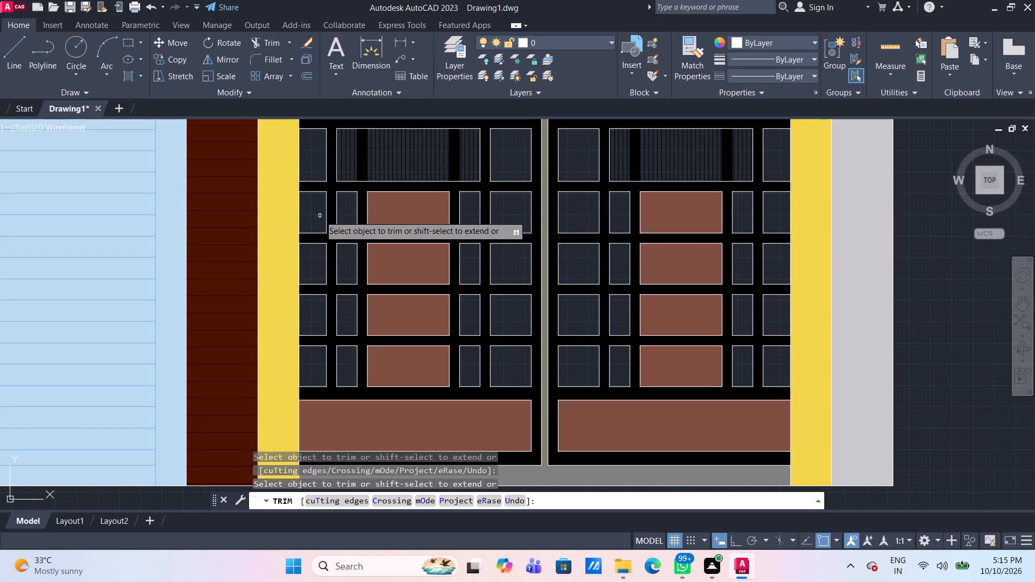
{"action": "key", "text": "Escape"}
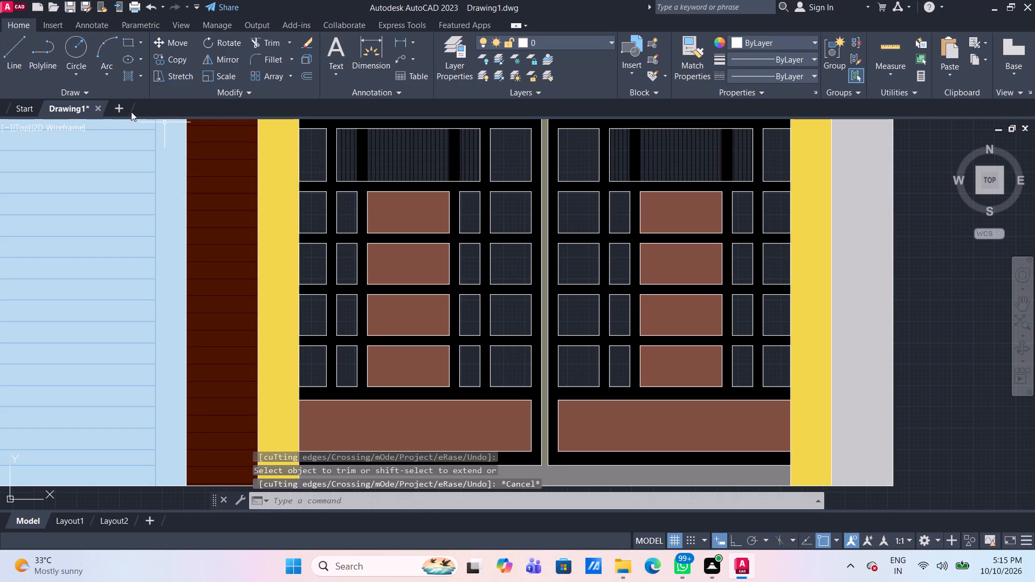
Hatch the nine panels on the left leaf's outer side, beside the brown panels, with horizontal lines: angle 135, scale 30, colour 0,0,0.
{"action": "left_click", "coordinate": [130, 75]}
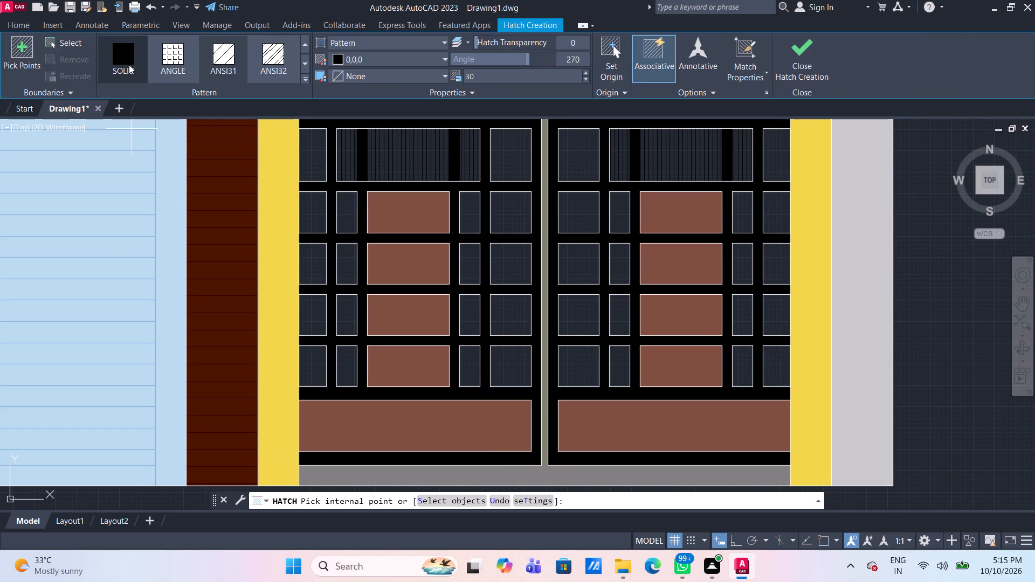
{"action": "left_click", "coordinate": [574, 57]}
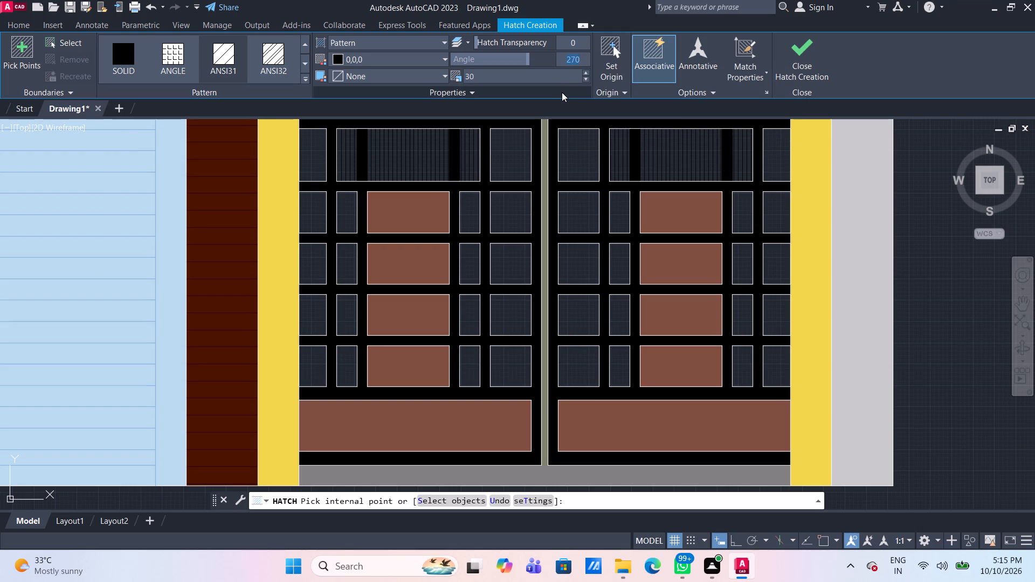
{"action": "type", "text": "135"}
{"action": "key", "text": "Return"}
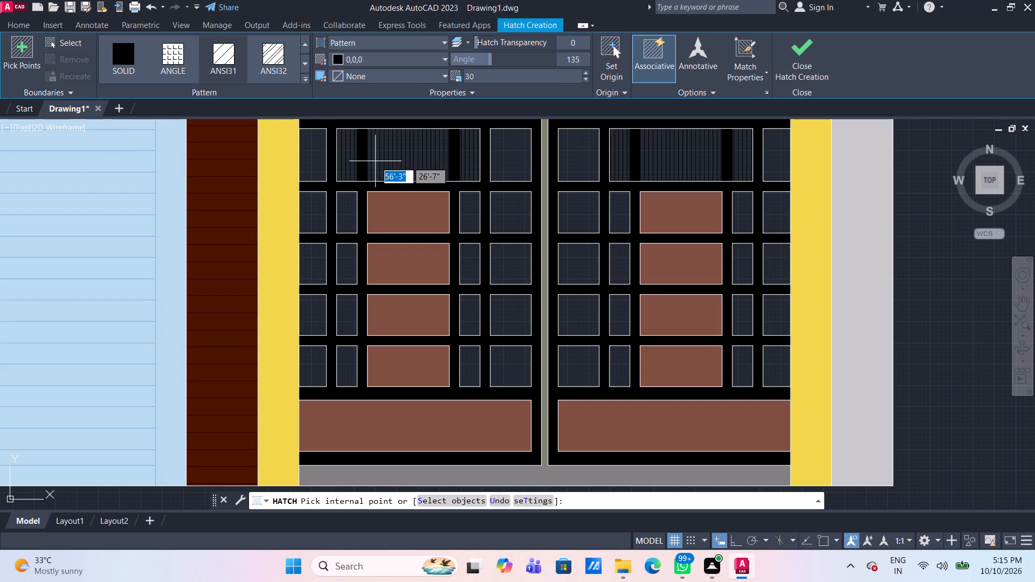
{"action": "left_click", "coordinate": [307, 157]}
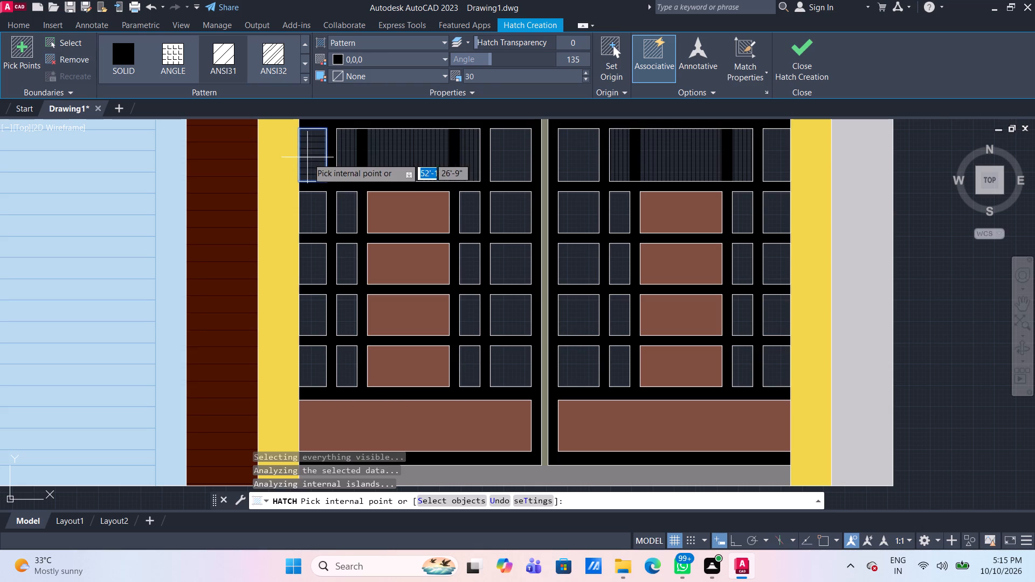
{"action": "left_click", "coordinate": [306, 221]}
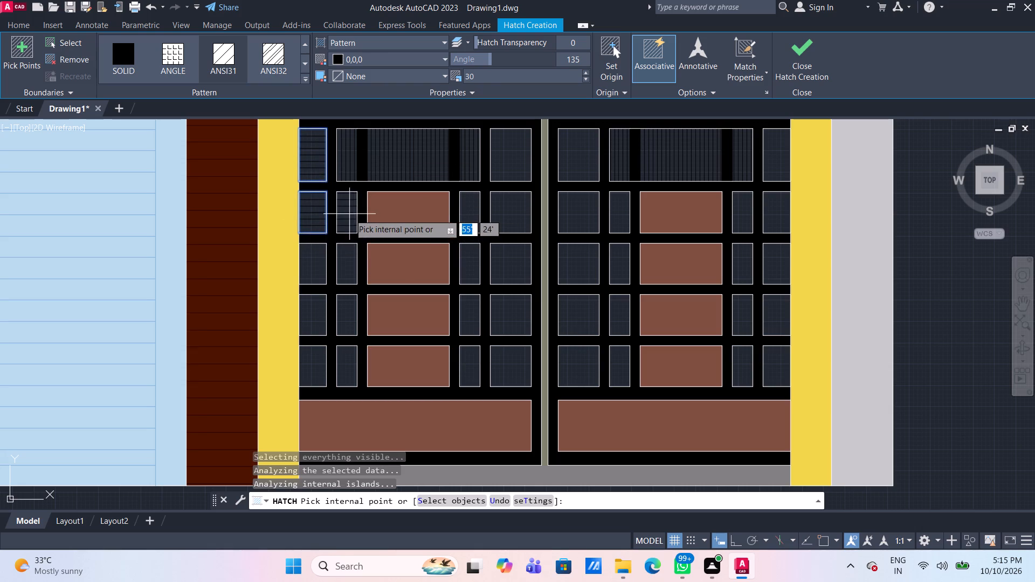
{"action": "left_click", "coordinate": [349, 214]}
{"action": "left_click", "coordinate": [348, 254]}
{"action": "left_click", "coordinate": [313, 270]}
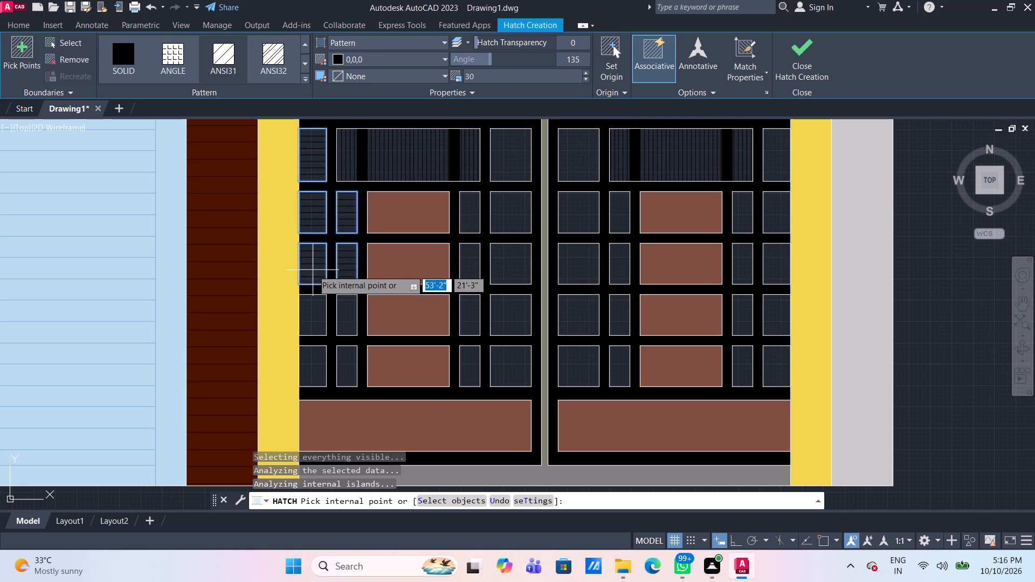
{"action": "left_click", "coordinate": [312, 322]}
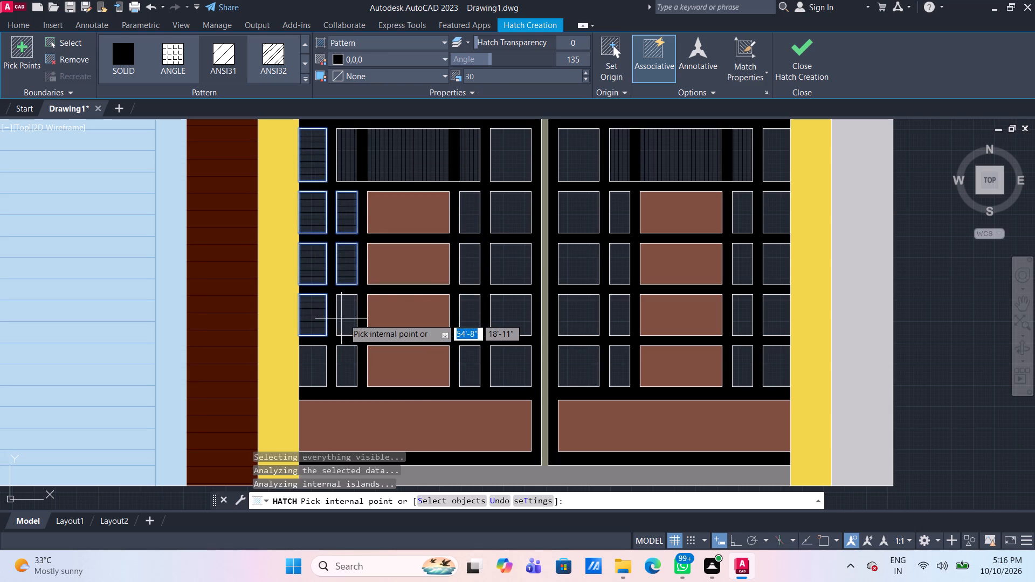
{"action": "left_click", "coordinate": [344, 318]}
{"action": "left_click", "coordinate": [344, 366]}
{"action": "left_click", "coordinate": [316, 369]}
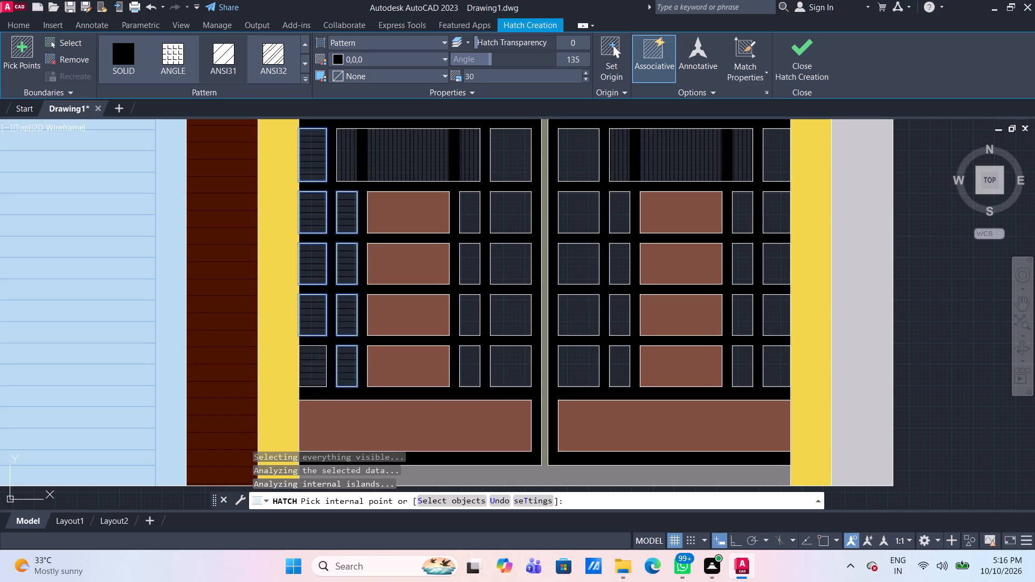
Add the nine wide and narrow panels on the left leaf's inner side, next to the centre post, to the horizontal-line hatch.
{"action": "left_click", "coordinate": [472, 209]}
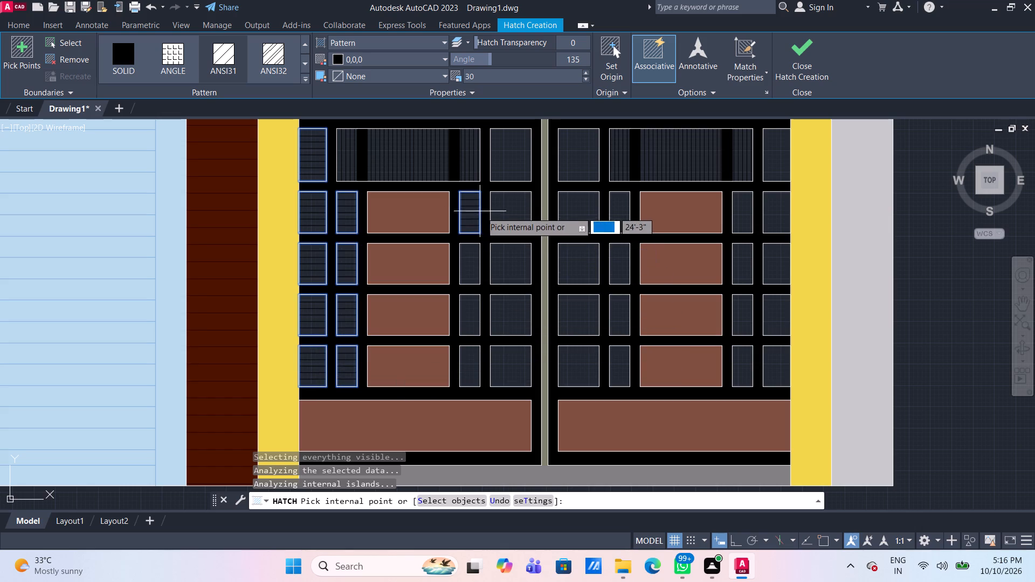
{"action": "left_click", "coordinate": [501, 217]}
{"action": "left_click", "coordinate": [510, 266]}
{"action": "left_click", "coordinate": [507, 154]}
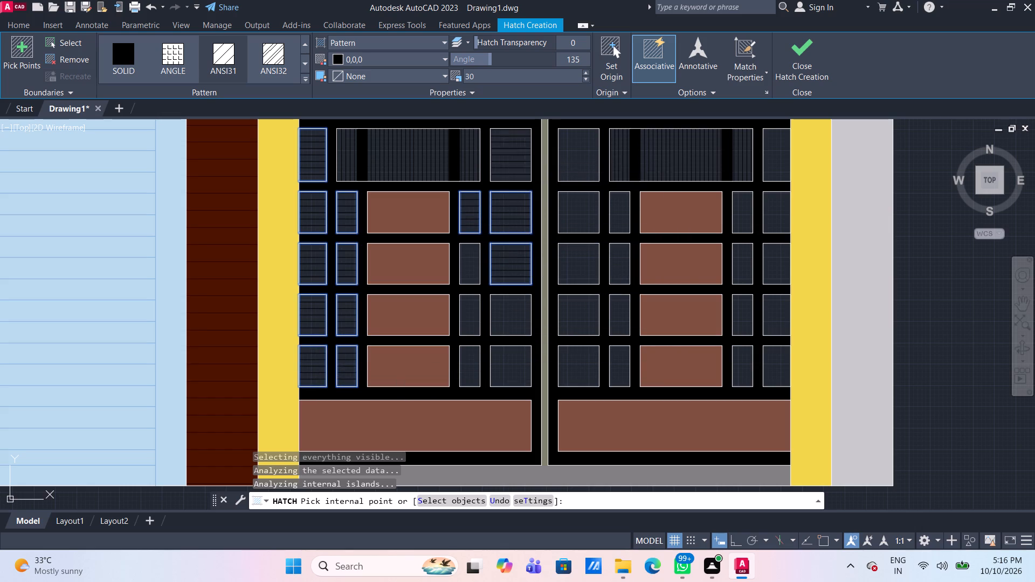
{"action": "left_click", "coordinate": [471, 269]}
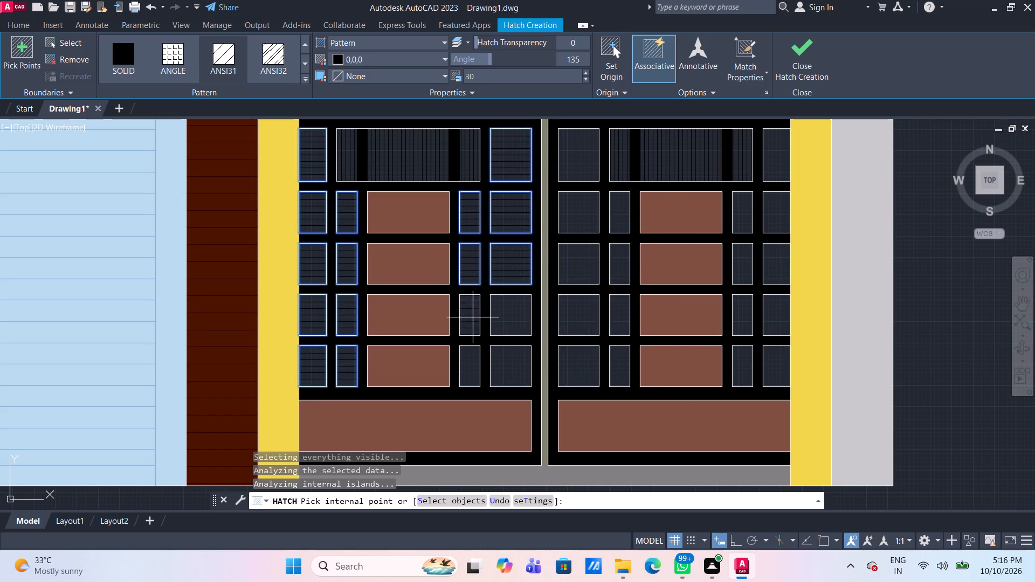
{"action": "left_click", "coordinate": [473, 317]}
{"action": "left_click", "coordinate": [497, 322]}
{"action": "left_click", "coordinate": [509, 371]}
{"action": "left_click", "coordinate": [472, 366]}
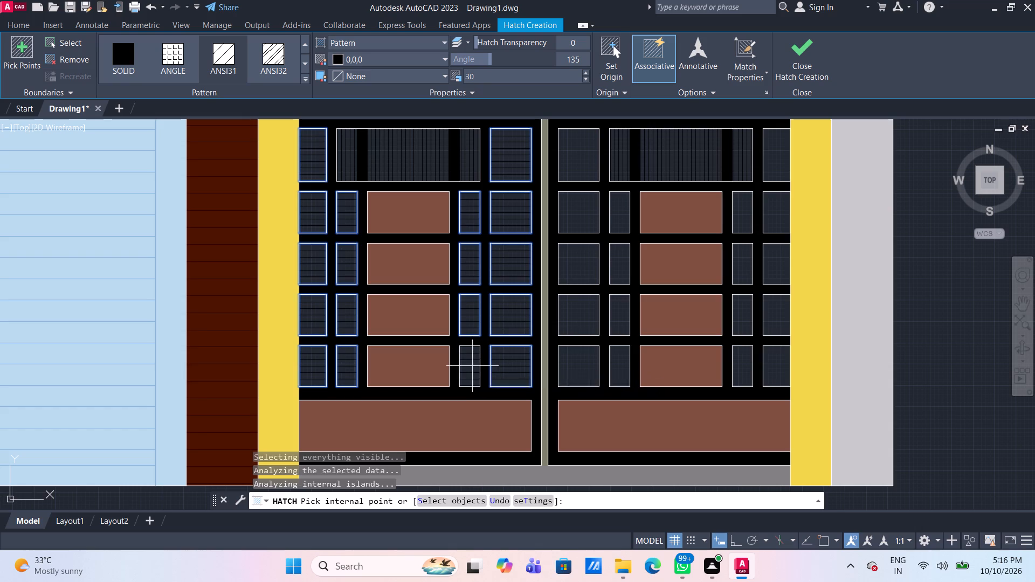
Add the nine wide and narrow panels on the right leaf's inner side, next to the centre post, to the horizontal-line hatch.
{"action": "left_click", "coordinate": [577, 361]}
{"action": "left_click", "coordinate": [581, 325]}
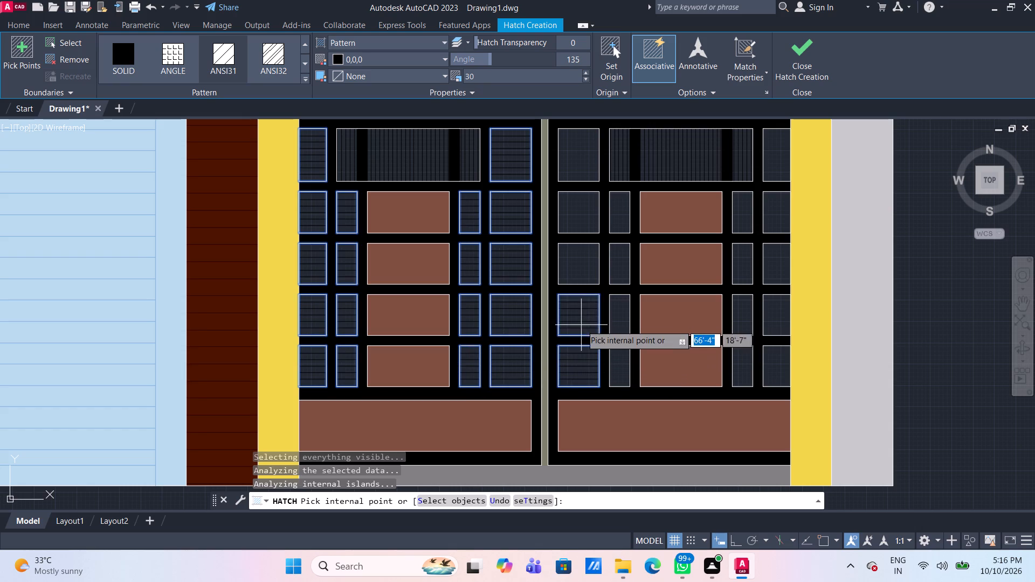
{"action": "left_click", "coordinate": [579, 268]}
{"action": "left_click", "coordinate": [577, 211]}
{"action": "left_click", "coordinate": [576, 152]}
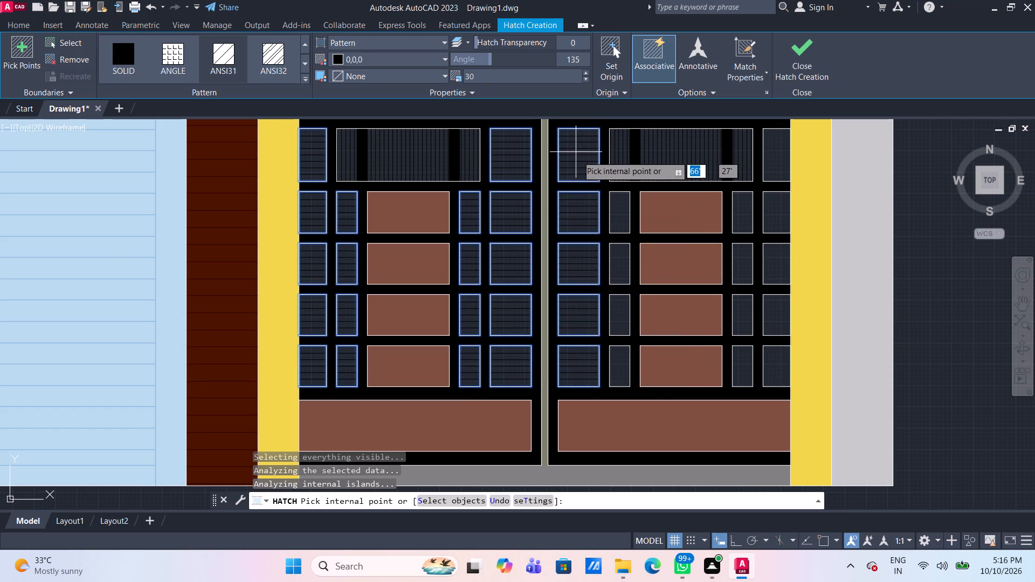
{"action": "left_click", "coordinate": [624, 214]}
{"action": "left_click", "coordinate": [619, 266]}
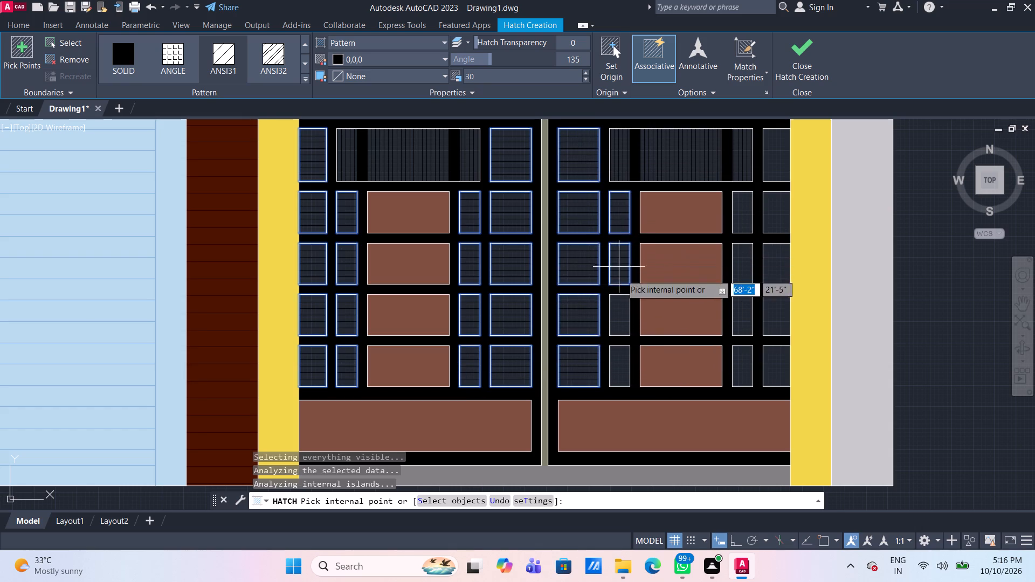
{"action": "left_click", "coordinate": [623, 315]}
{"action": "left_click", "coordinate": [619, 372]}
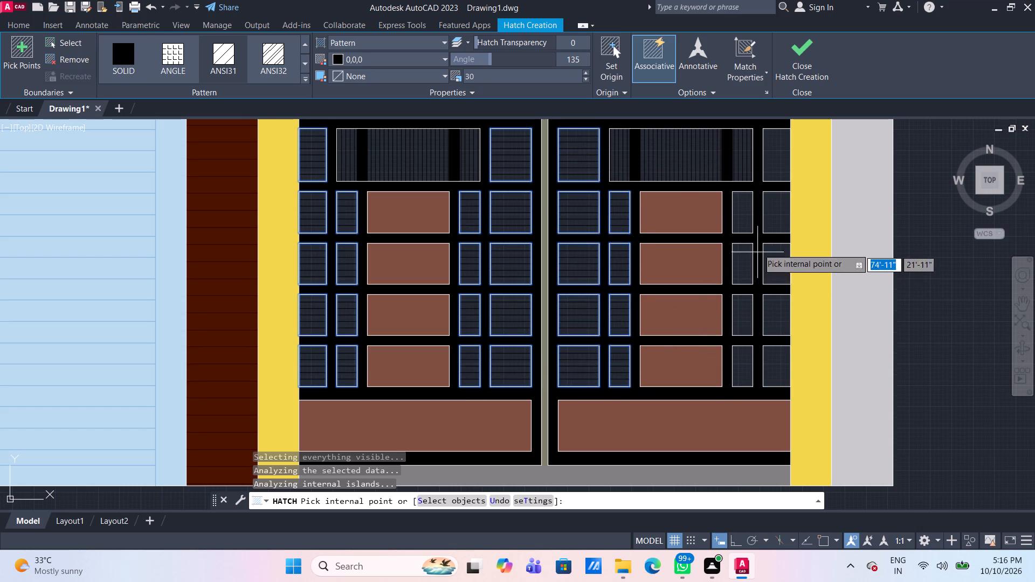
Add the nine wide and narrow panels on the right leaf's outer side to the horizontal-line hatch and finish the hatch.
{"action": "left_click", "coordinate": [777, 160]}
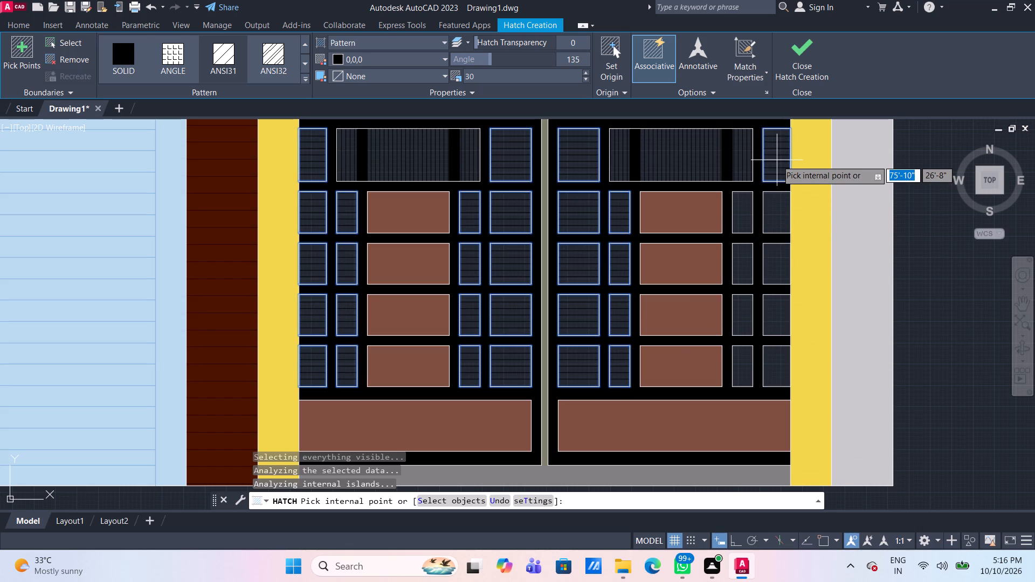
{"action": "left_click", "coordinate": [776, 214]}
{"action": "left_click", "coordinate": [775, 268]}
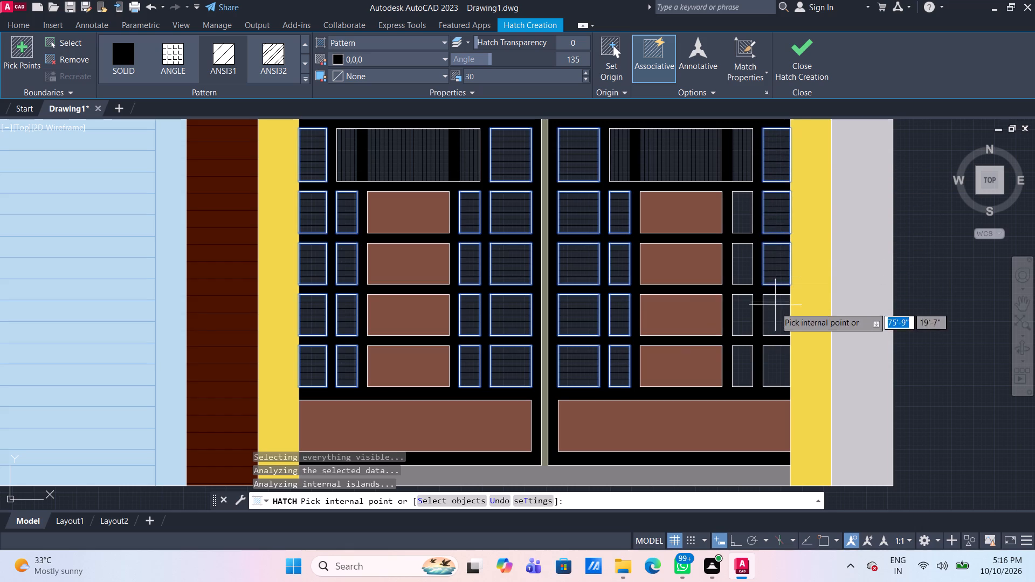
{"action": "left_click", "coordinate": [775, 322]}
{"action": "left_click", "coordinate": [773, 371]}
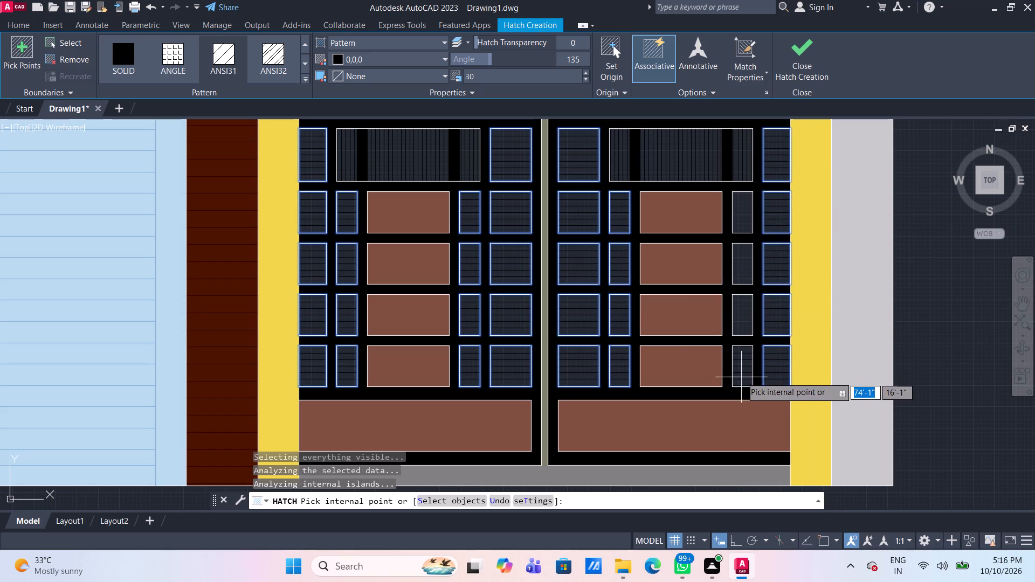
{"action": "left_click", "coordinate": [741, 372]}
{"action": "left_click", "coordinate": [739, 312]}
{"action": "left_click", "coordinate": [741, 261]}
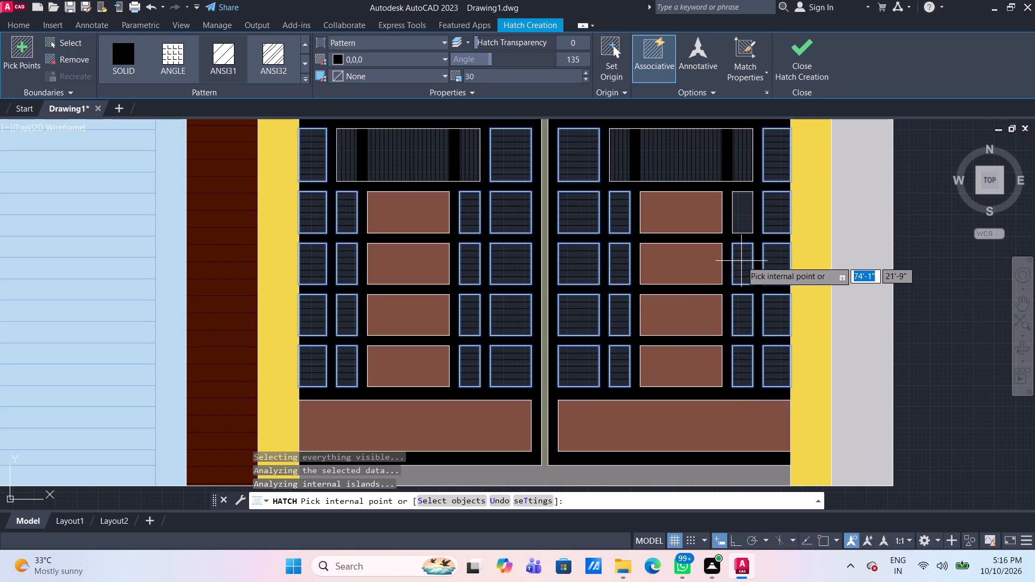
{"action": "left_click", "coordinate": [739, 213]}
{"action": "key", "text": "space"}
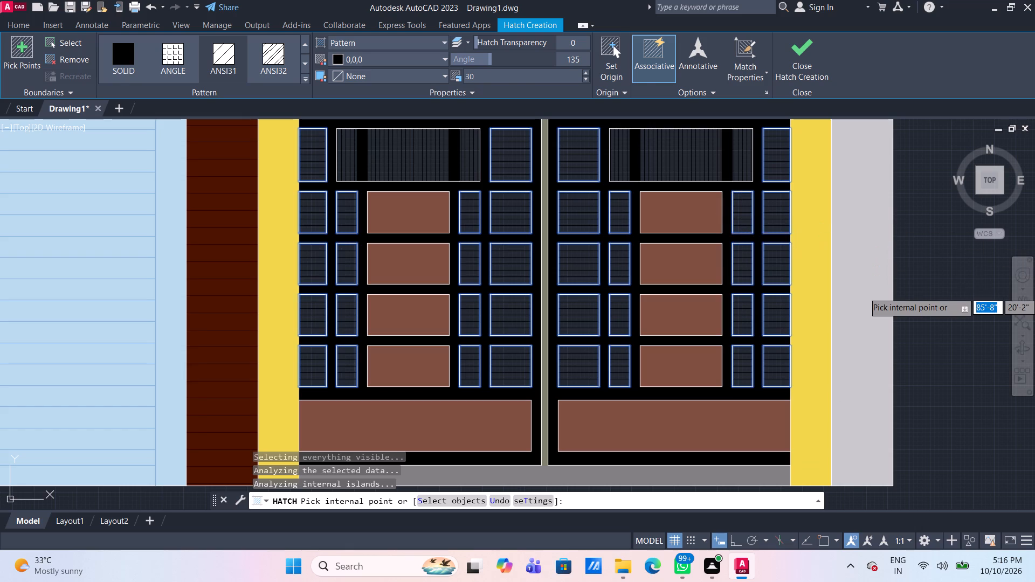
Examine the hatched gate in the context of the whole building elevation.
{"action": "scroll", "coordinate": [978, 292], "scroll_direction": "down", "scroll_amount": 1}
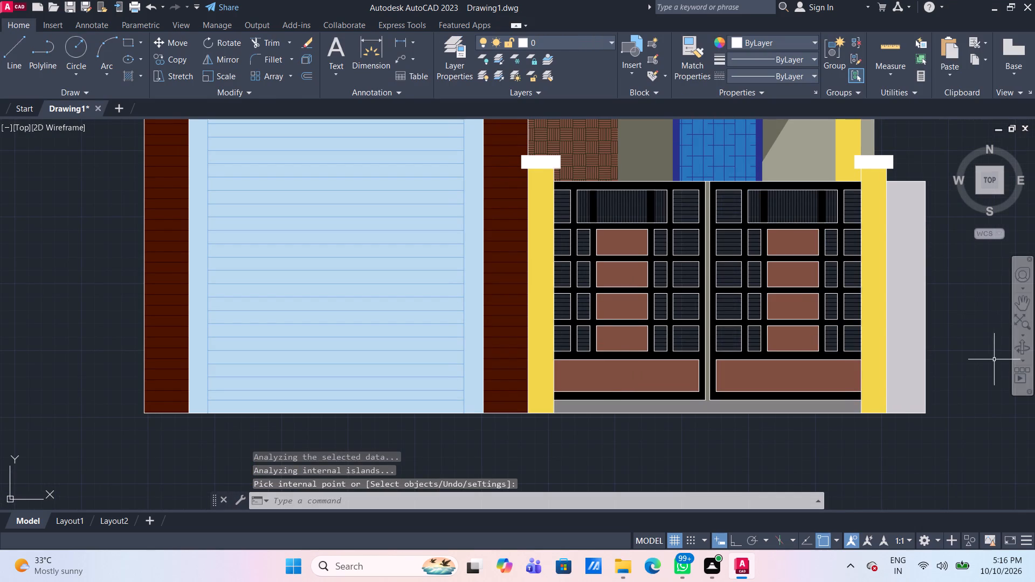
{"action": "middle_click_drag", "start_coordinate": [995, 360], "coordinate": [912, 348]}
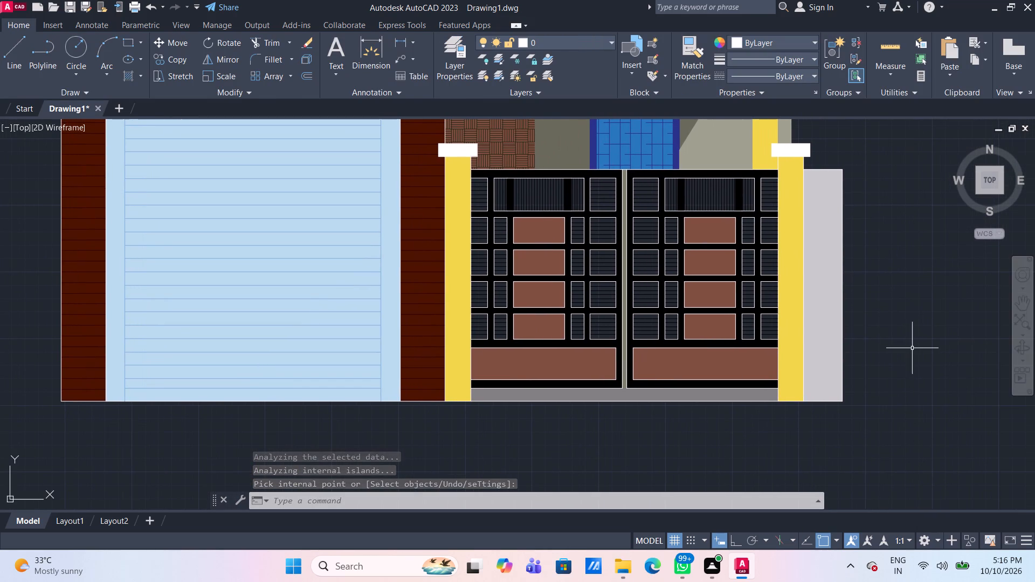
{"action": "scroll", "coordinate": [912, 348], "scroll_direction": "down", "scroll_amount": 2}
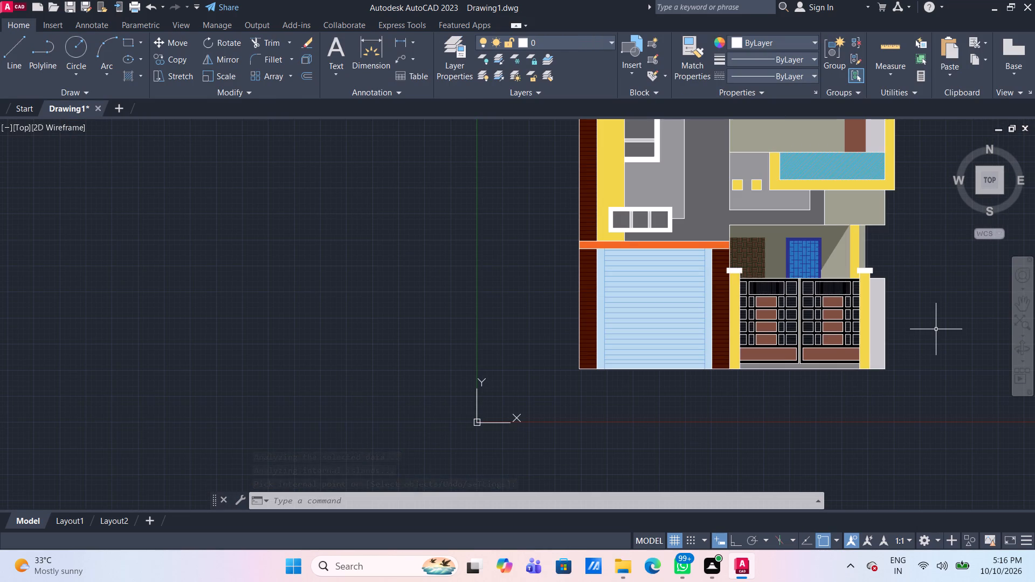
{"action": "scroll", "coordinate": [930, 369], "scroll_direction": "up", "scroll_amount": 2}
{"action": "scroll", "coordinate": [929, 370], "scroll_direction": "down", "scroll_amount": 3}
{"action": "middle_click_drag", "start_coordinate": [952, 370], "coordinate": [950, 370]}
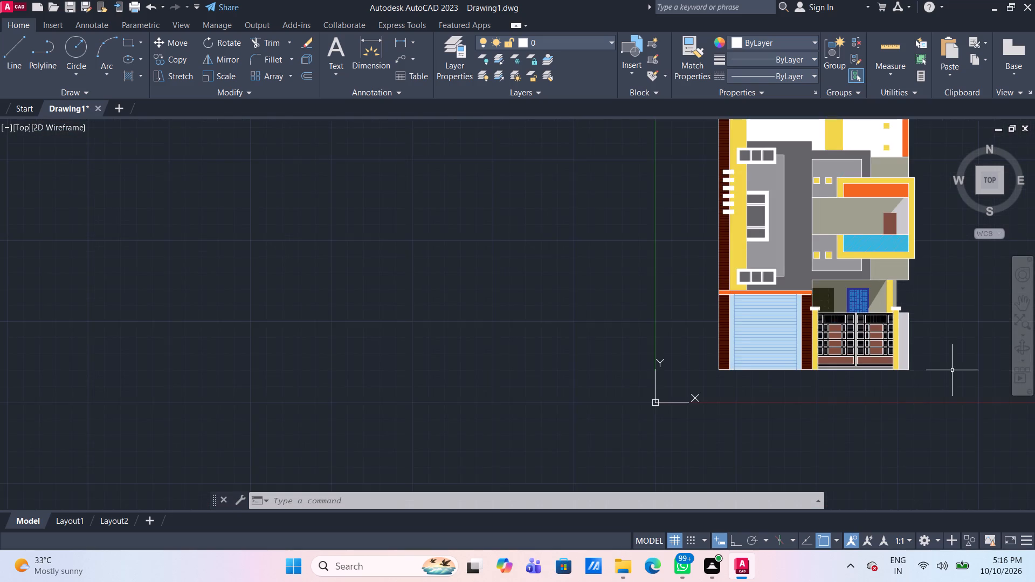
{"action": "middle_click_drag", "start_coordinate": [950, 370], "coordinate": [677, 406]}
{"action": "scroll", "coordinate": [677, 406], "scroll_direction": "up", "scroll_amount": 1}
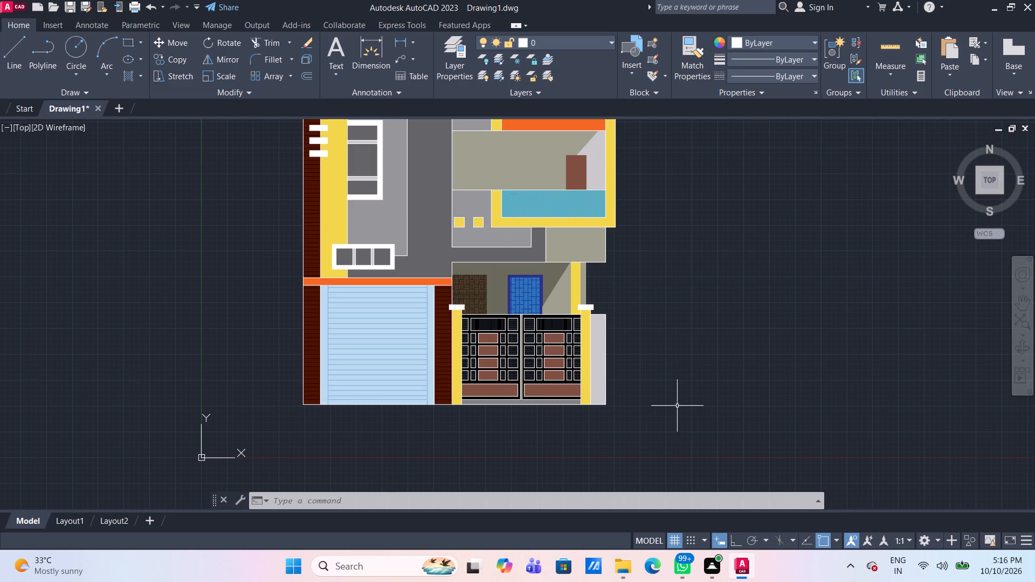
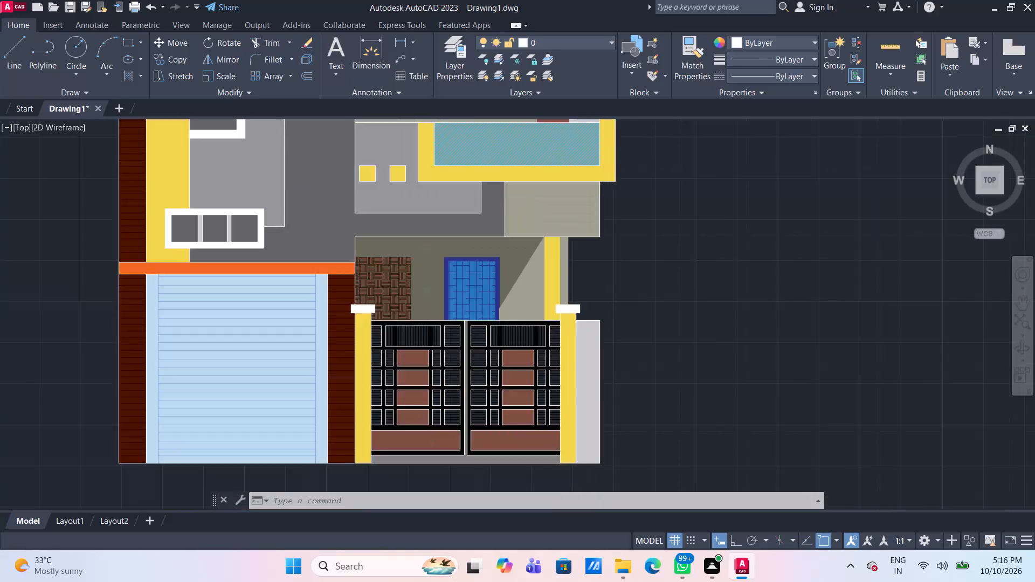
Examine the finished gate and entrance area up close, and compare them with the upper floors of the building elevation.
{"action": "scroll", "coordinate": [611, 303], "scroll_direction": "up", "scroll_amount": 1}
{"action": "middle_click_drag", "start_coordinate": [616, 303], "coordinate": [623, 300]}
{"action": "scroll", "coordinate": [617, 303], "scroll_direction": "up", "scroll_amount": 1}
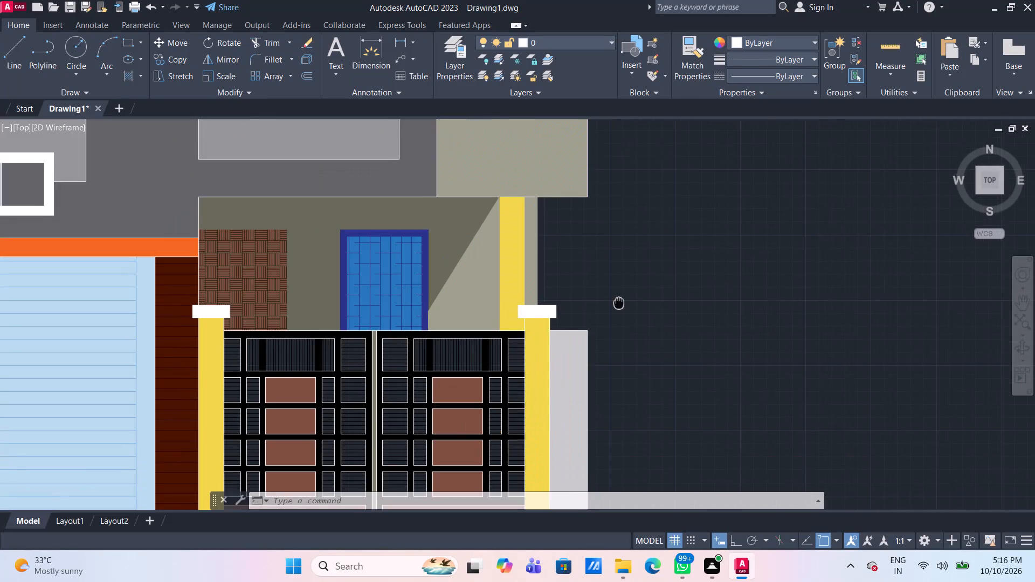
{"action": "middle_click_drag", "start_coordinate": [623, 300], "coordinate": [673, 261]}
{"action": "scroll", "coordinate": [673, 261], "scroll_direction": "down", "scroll_amount": 3}
{"action": "middle_click_drag", "start_coordinate": [708, 164], "coordinate": [709, 206]}
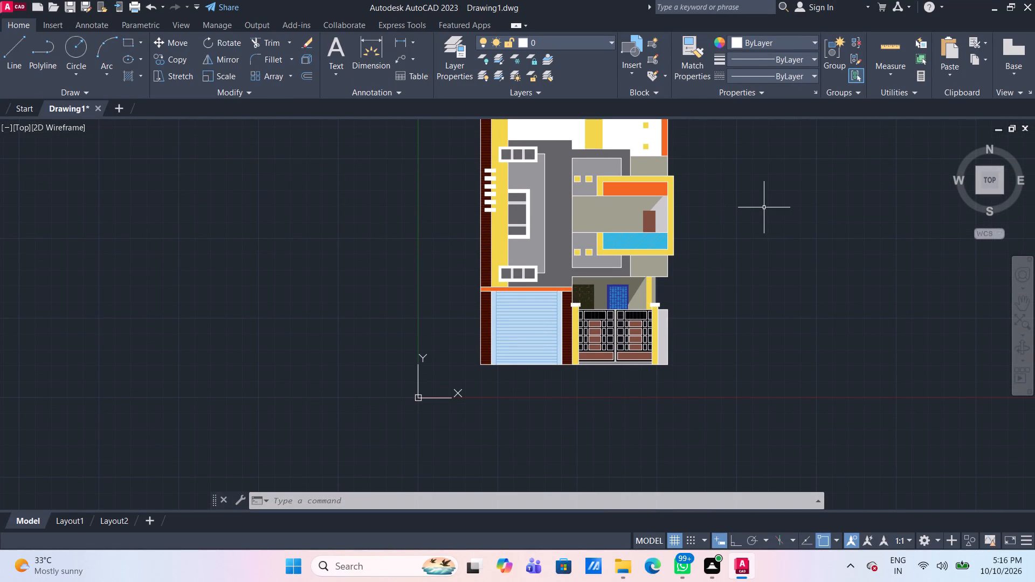
{"action": "scroll", "coordinate": [681, 216], "scroll_direction": "up", "scroll_amount": 1}
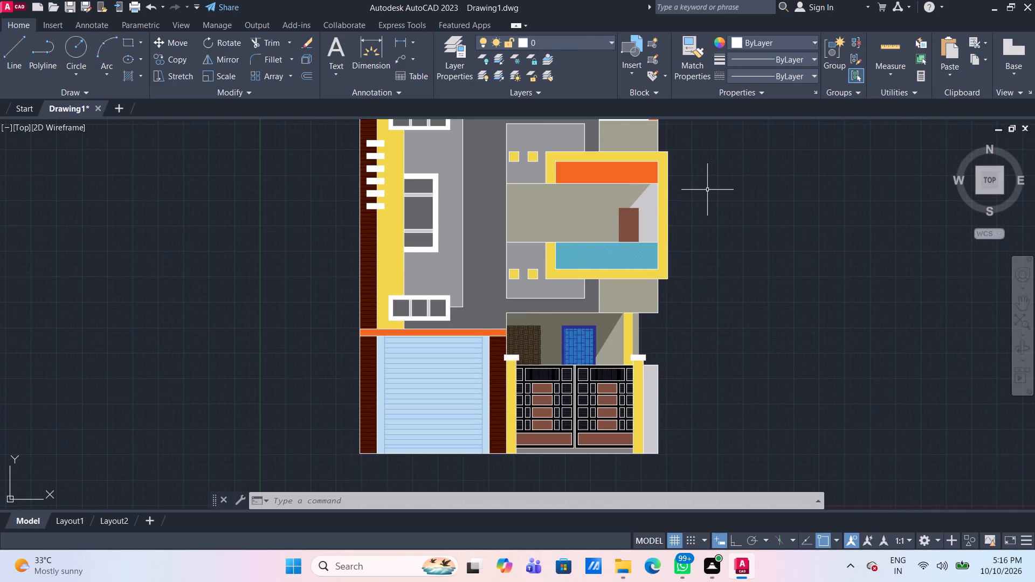
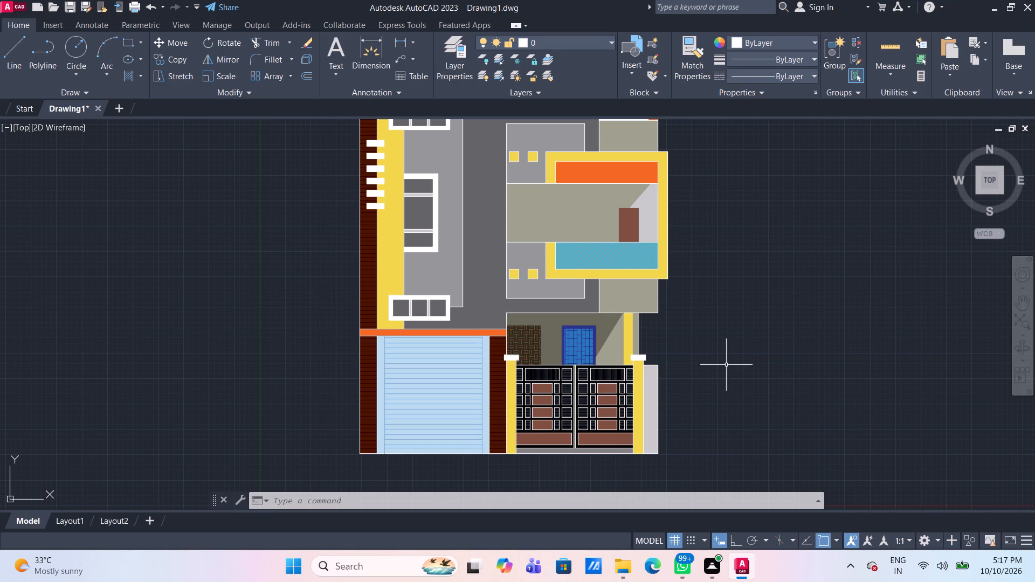
Inspect the double entrance gate's hatched panels and frame up close, down to the bottom panels.
{"action": "middle_click_drag", "start_coordinate": [737, 364], "coordinate": [804, 297]}
{"action": "scroll", "coordinate": [741, 363], "scroll_direction": "up", "scroll_amount": 1}
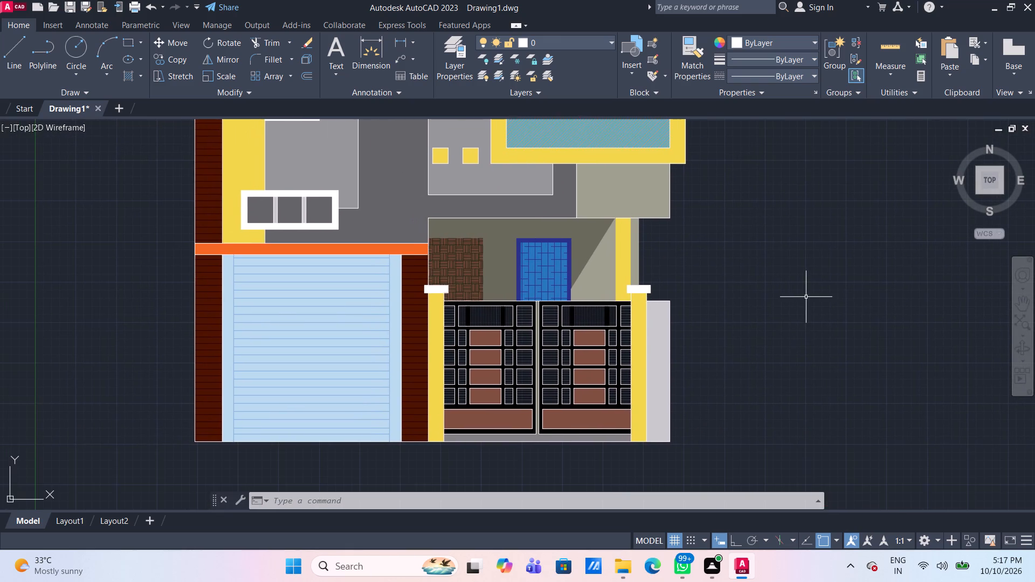
{"action": "scroll", "coordinate": [530, 358], "scroll_direction": "up", "scroll_amount": 3}
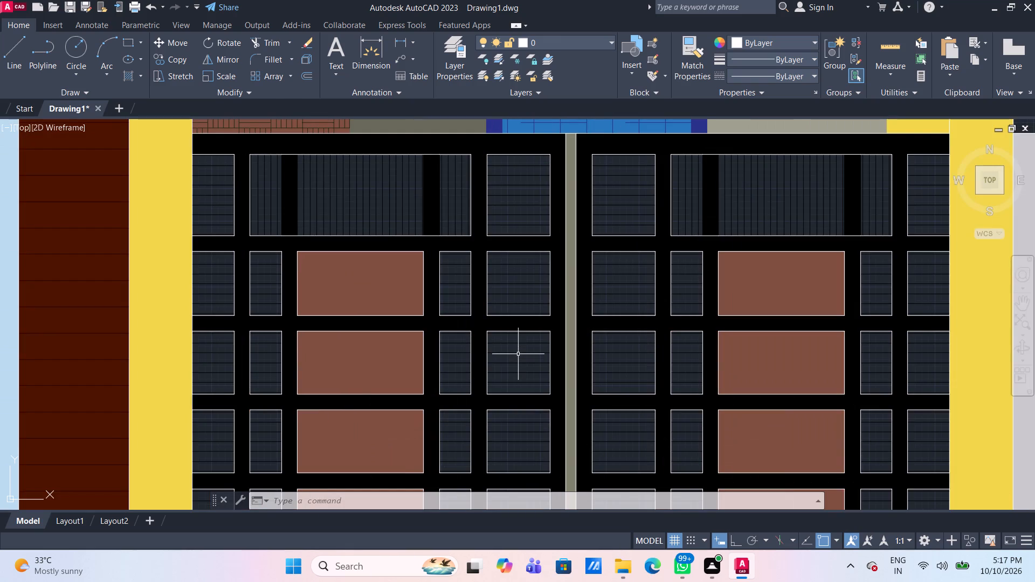
{"action": "scroll", "coordinate": [518, 354], "scroll_direction": "down", "scroll_amount": 1}
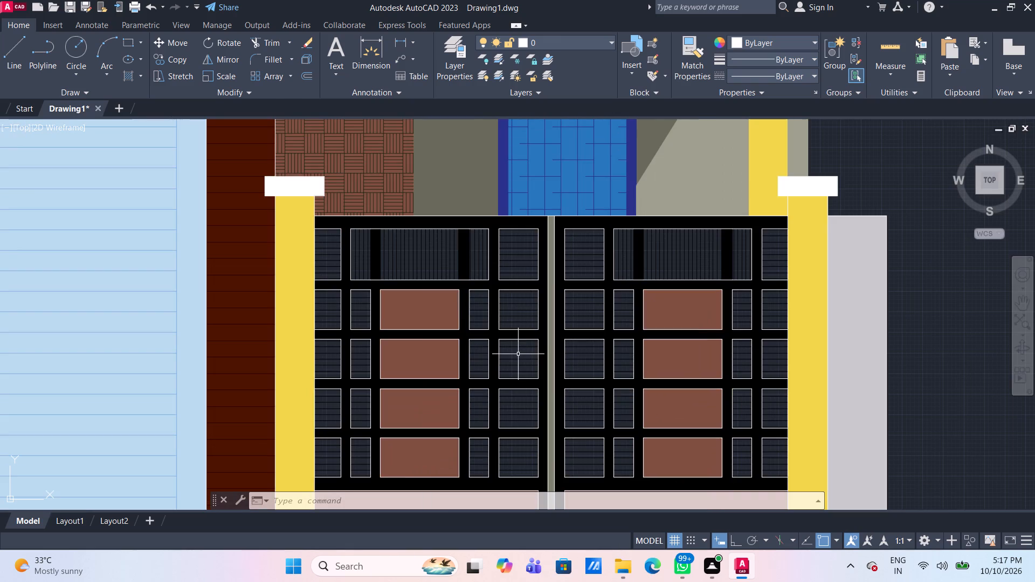
{"action": "middle_click_drag", "start_coordinate": [518, 354], "coordinate": [557, 257]}
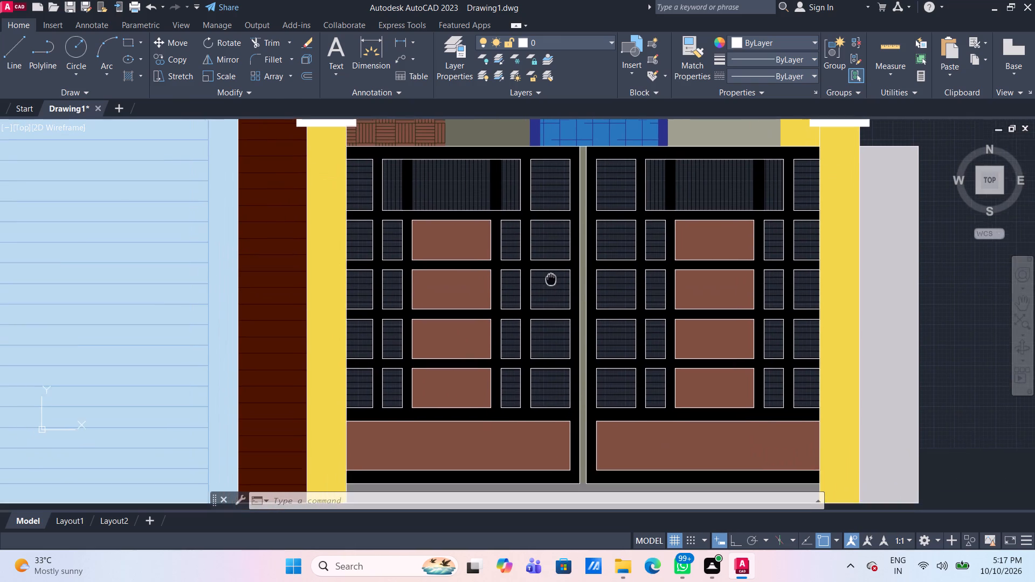
{"action": "middle_click_drag", "start_coordinate": [557, 257], "coordinate": [540, 245]}
{"action": "scroll", "coordinate": [540, 245], "scroll_direction": "down", "scroll_amount": 3}
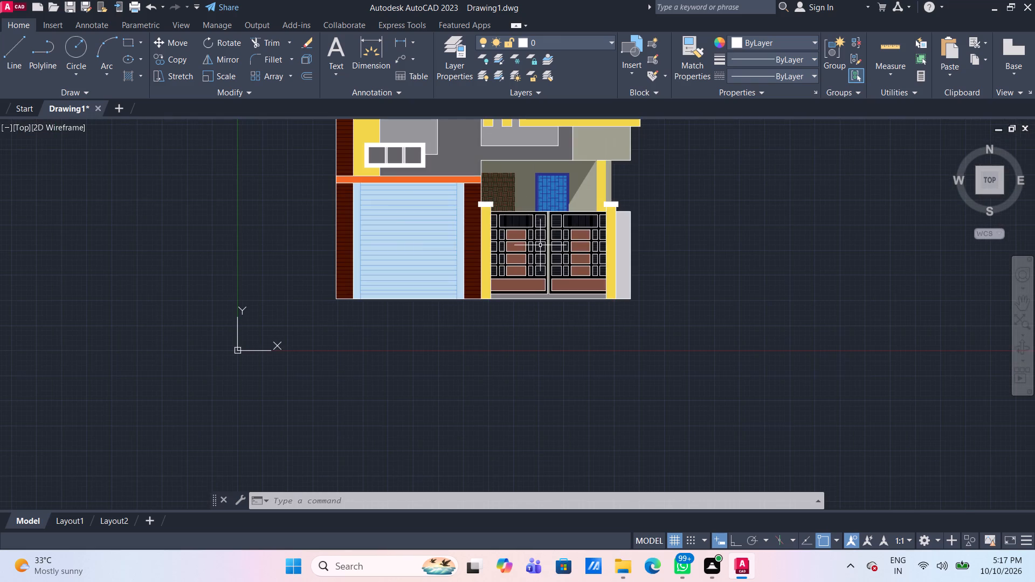
Review the coloured building elevation from the ground floor up to the roof, ending with the whole facade in view.
{"action": "scroll", "coordinate": [757, 214], "scroll_direction": "up", "scroll_amount": 1}
{"action": "middle_click_drag", "start_coordinate": [652, 162], "coordinate": [758, 262]}
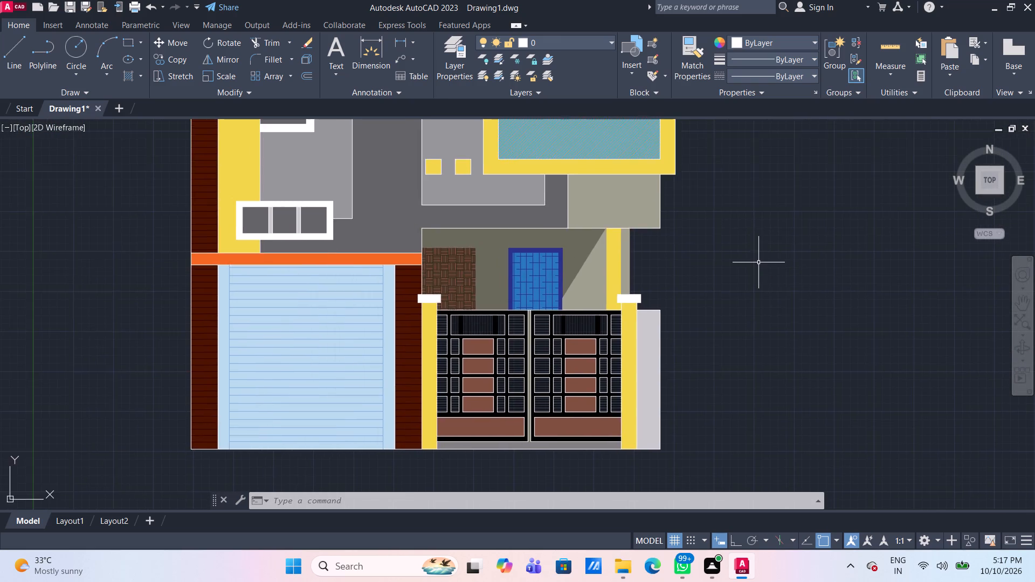
{"action": "scroll", "coordinate": [758, 262], "scroll_direction": "down", "scroll_amount": 1}
{"action": "middle_click_drag", "start_coordinate": [774, 182], "coordinate": [741, 276]}
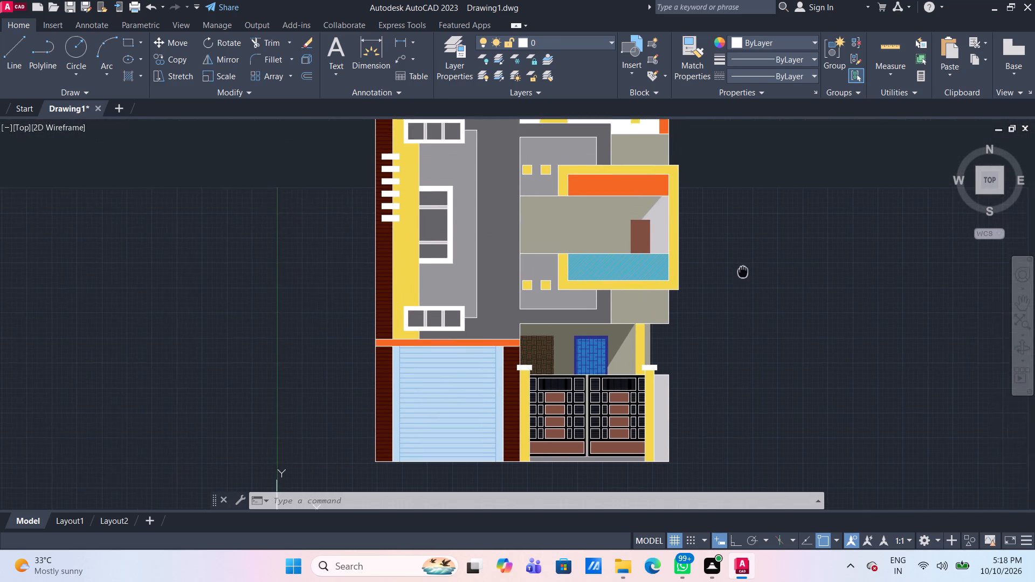
{"action": "middle_click_drag", "start_coordinate": [741, 276], "coordinate": [738, 282]}
{"action": "scroll", "coordinate": [738, 282], "scroll_direction": "down", "scroll_amount": 1}
{"action": "middle_click_drag", "start_coordinate": [737, 282], "coordinate": [736, 282]}
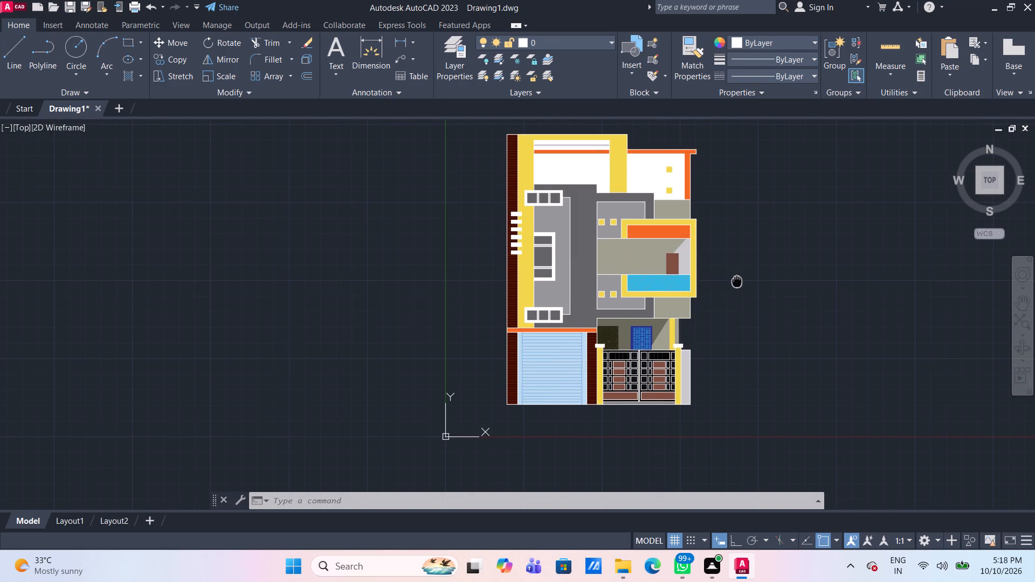
{"action": "middle_click_drag", "start_coordinate": [736, 282], "coordinate": [680, 320]}
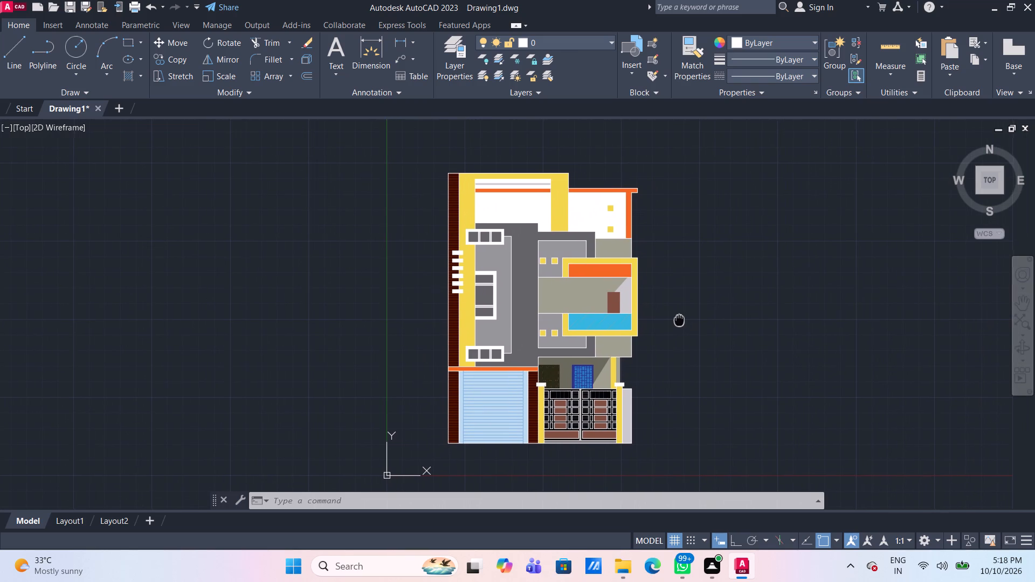
{"action": "middle_click_drag", "start_coordinate": [680, 320], "coordinate": [681, 320]}
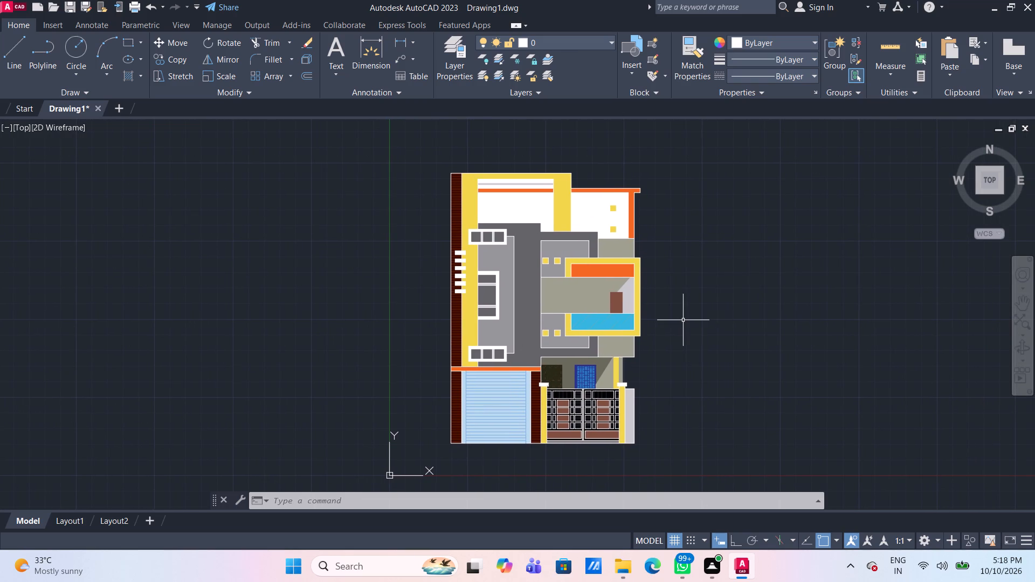
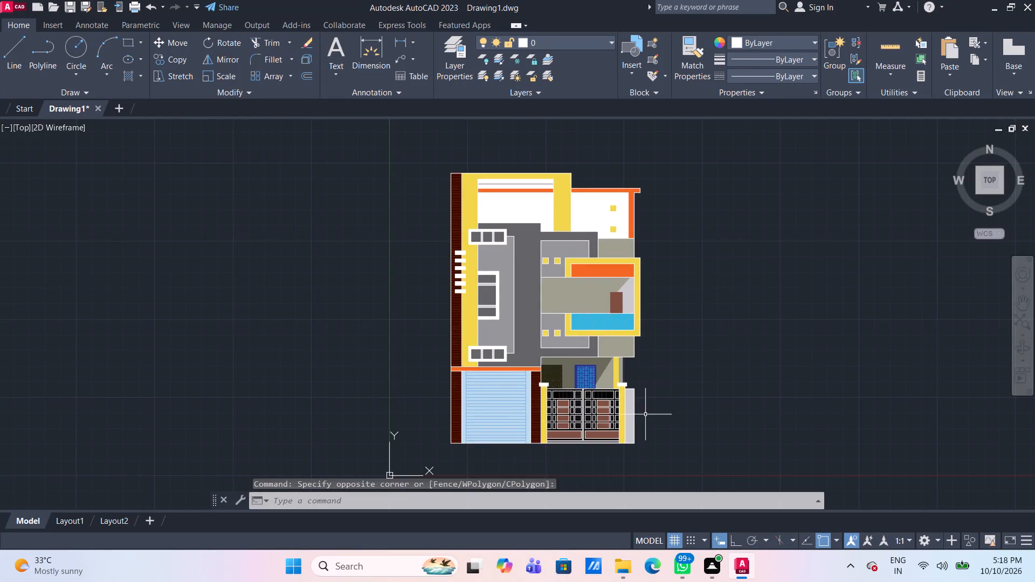
Hatch the two white upper-storey wall areas with the CROSS pattern in light grey 199,200,202.
{"action": "scroll", "coordinate": [645, 414], "scroll_direction": "up", "scroll_amount": 1}
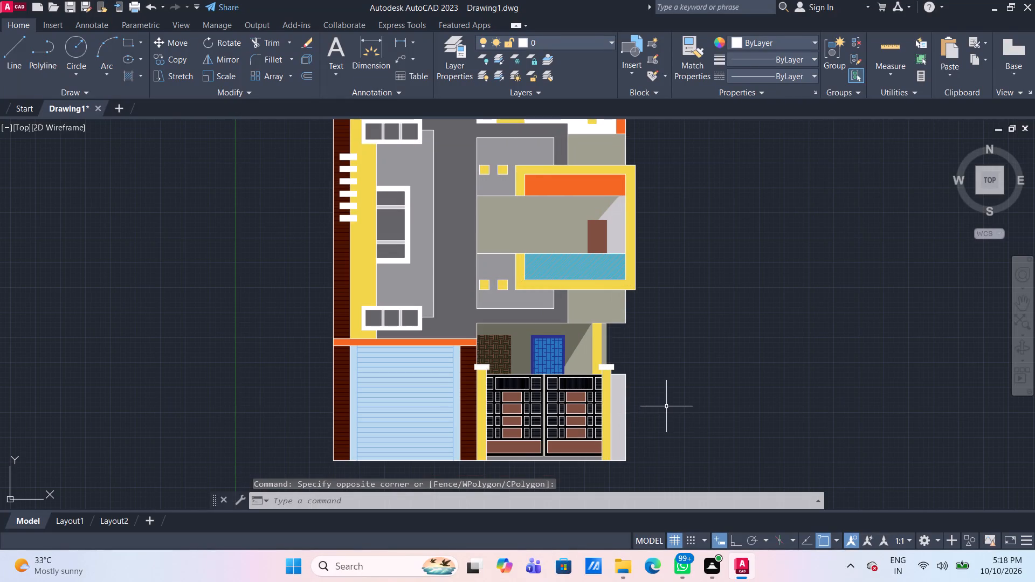
{"action": "middle_click_drag", "start_coordinate": [666, 406], "coordinate": [709, 396]}
{"action": "scroll", "coordinate": [709, 396], "scroll_direction": "down", "scroll_amount": 1}
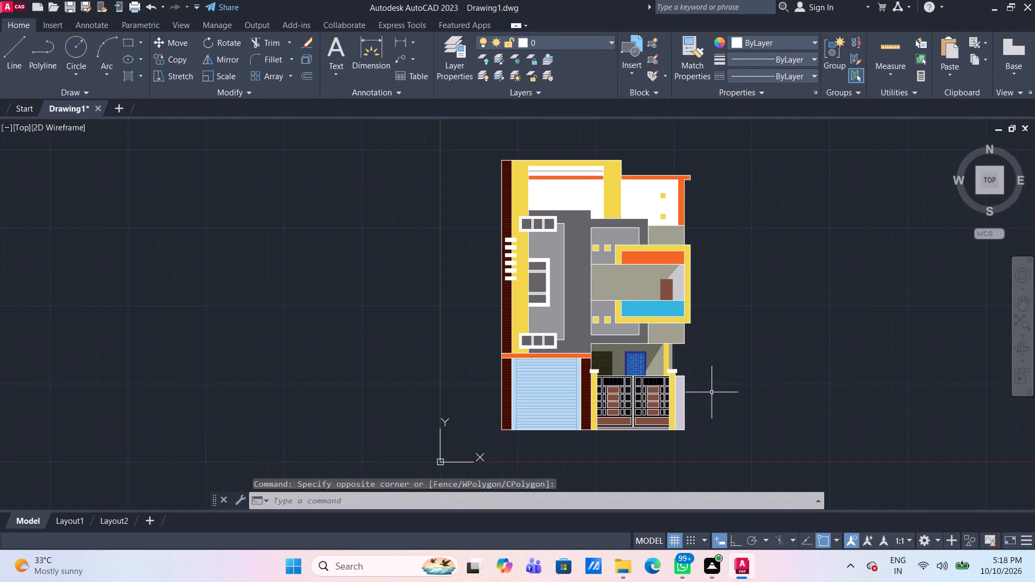
{"action": "middle_click_drag", "start_coordinate": [749, 228], "coordinate": [701, 286]}
{"action": "scroll", "coordinate": [587, 250], "scroll_direction": "up", "scroll_amount": 2}
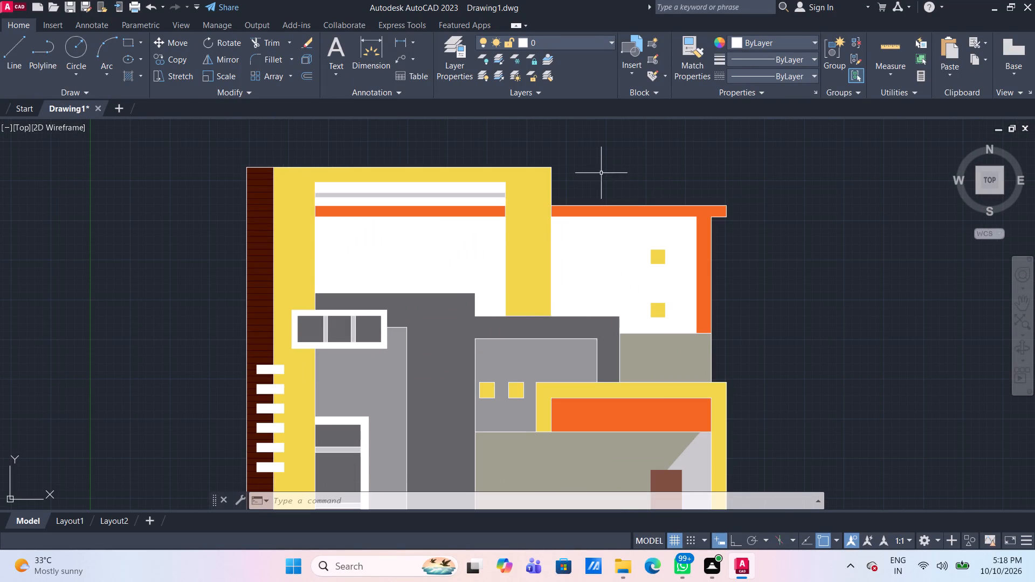
{"action": "left_click", "coordinate": [131, 74]}
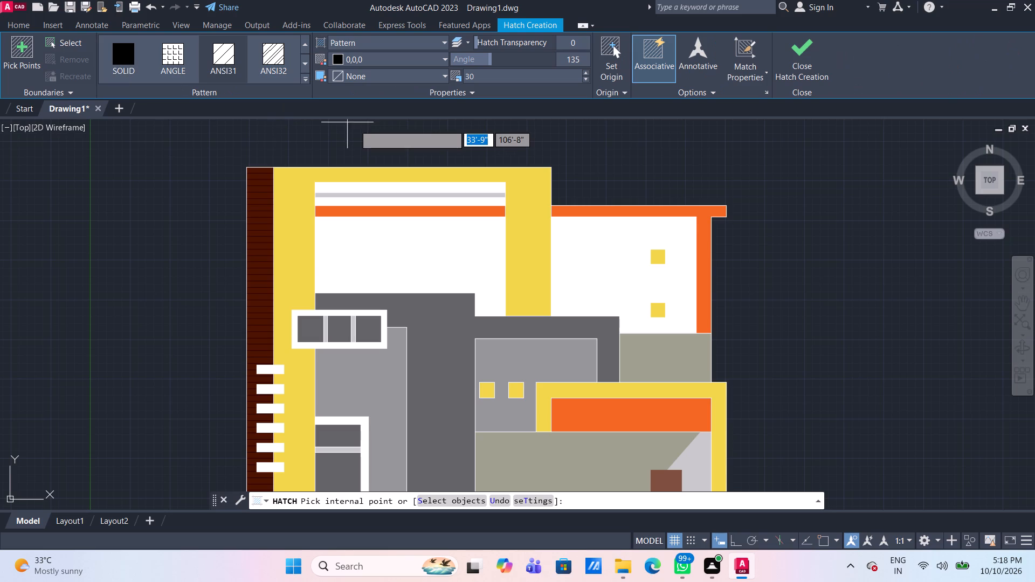
{"action": "left_click", "coordinate": [303, 64]}
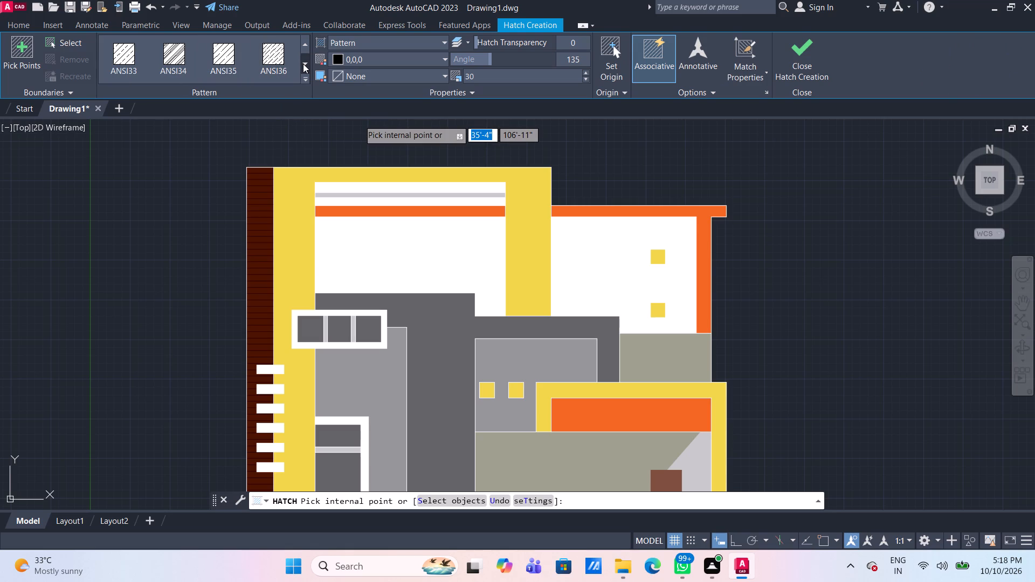
{"action": "left_click", "coordinate": [303, 64]}
{"action": "left_click", "coordinate": [303, 64]}
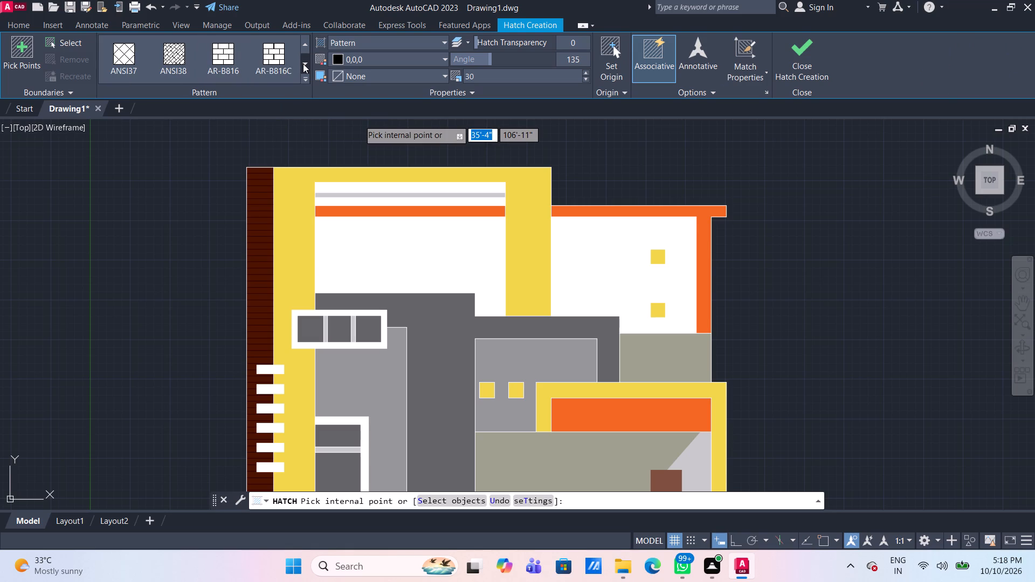
{"action": "left_click", "coordinate": [303, 64]}
{"action": "left_click", "coordinate": [303, 64]}
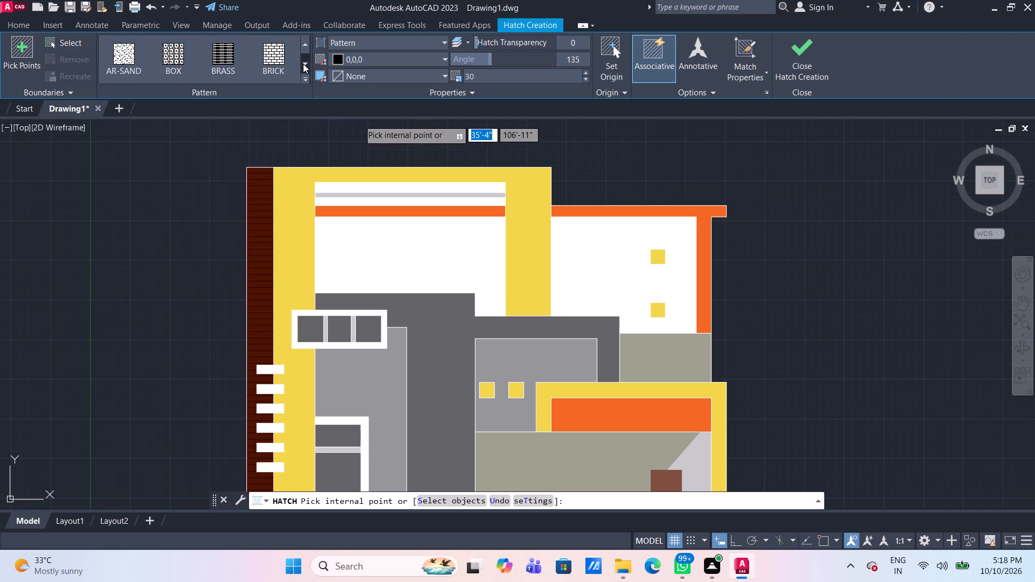
{"action": "left_click", "coordinate": [303, 64]}
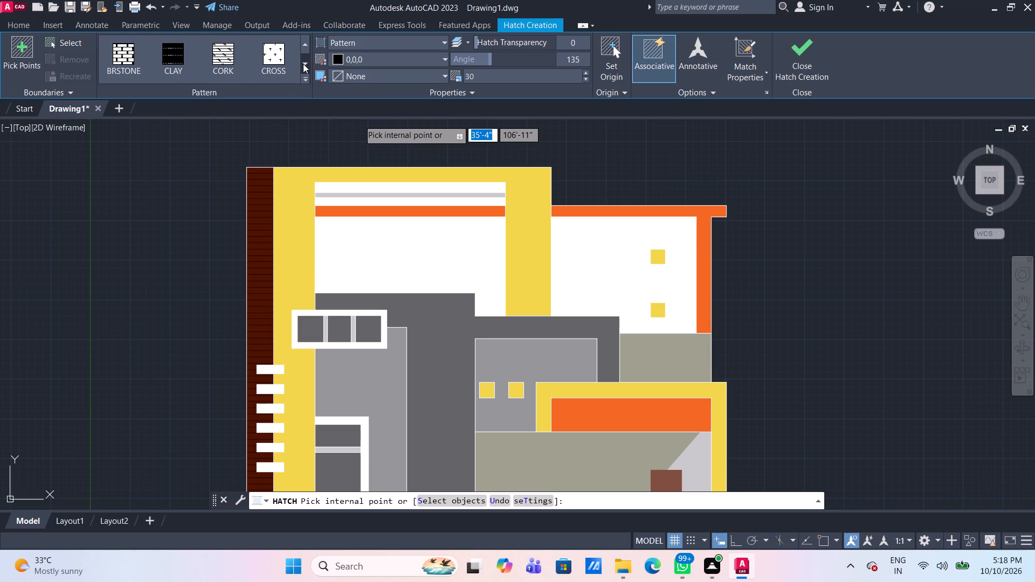
{"action": "left_click", "coordinate": [277, 56]}
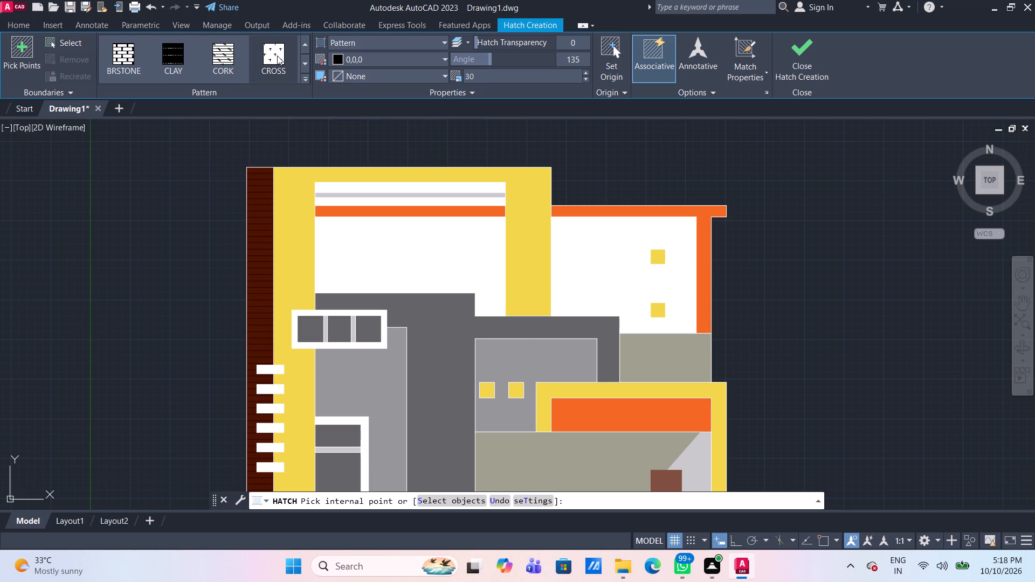
{"action": "left_click", "coordinate": [399, 60]}
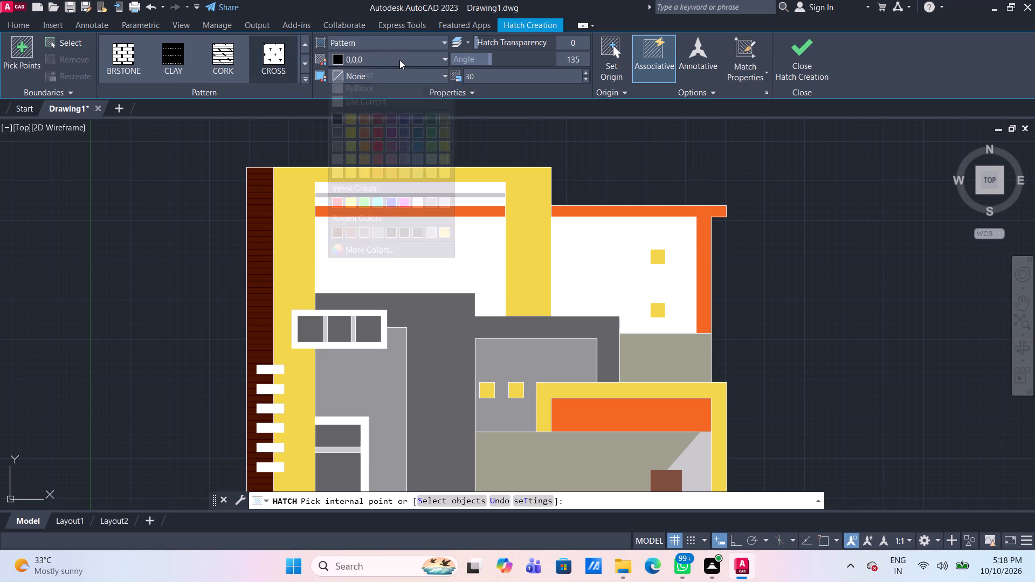
{"action": "left_click", "coordinate": [341, 159]}
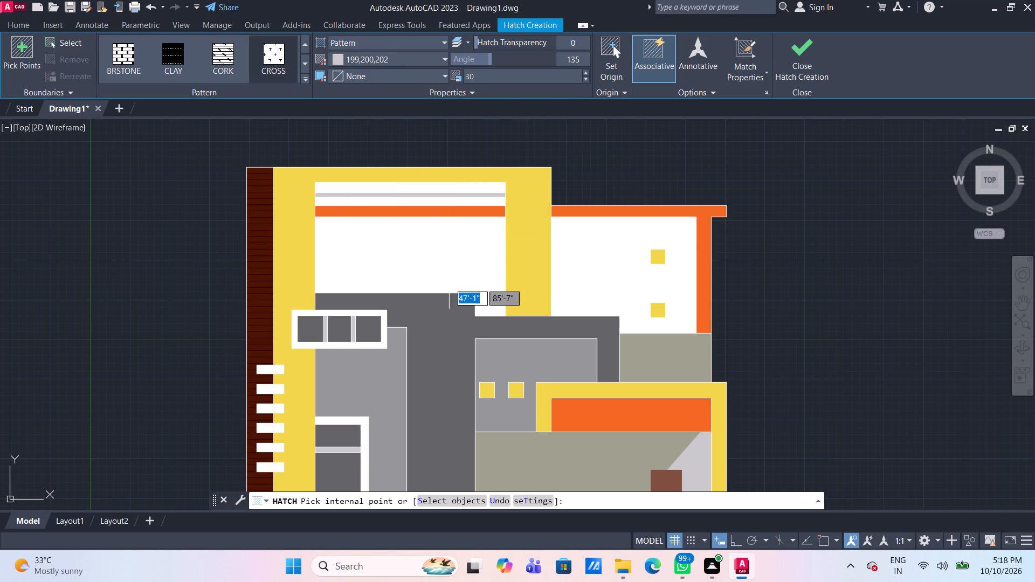
{"action": "left_click", "coordinate": [434, 256]}
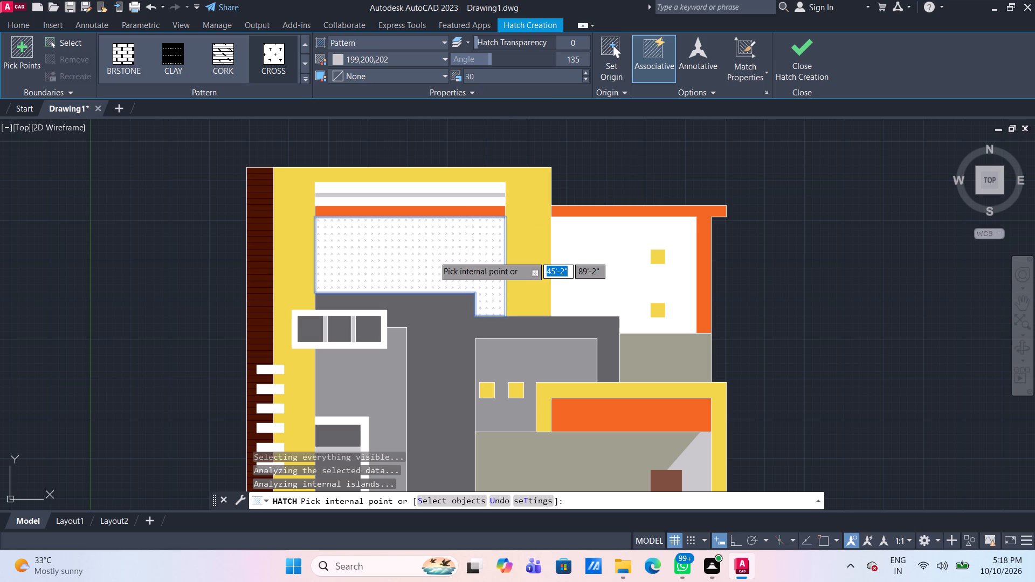
{"action": "left_click", "coordinate": [621, 258]}
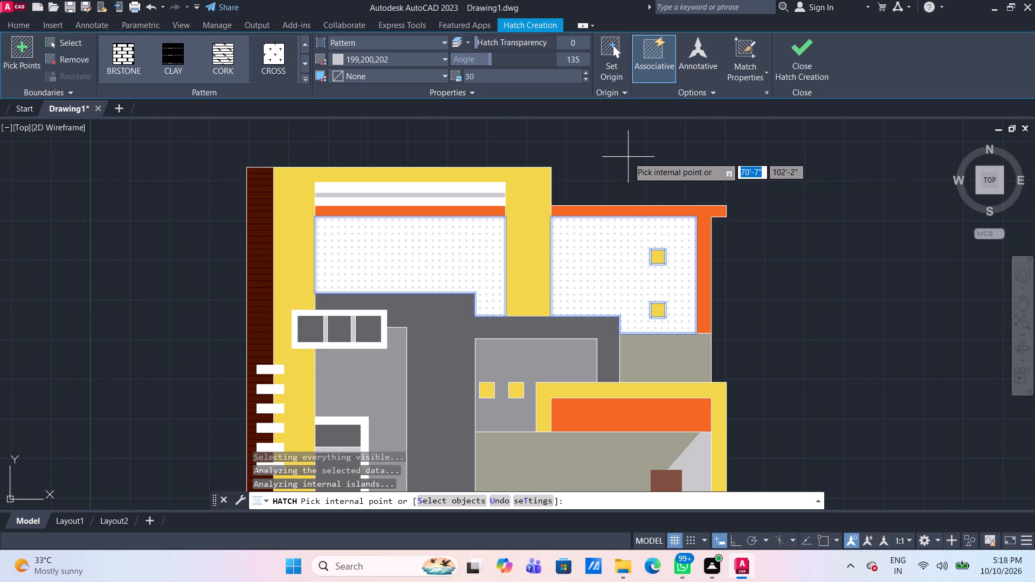
{"action": "key", "text": "Escape"}
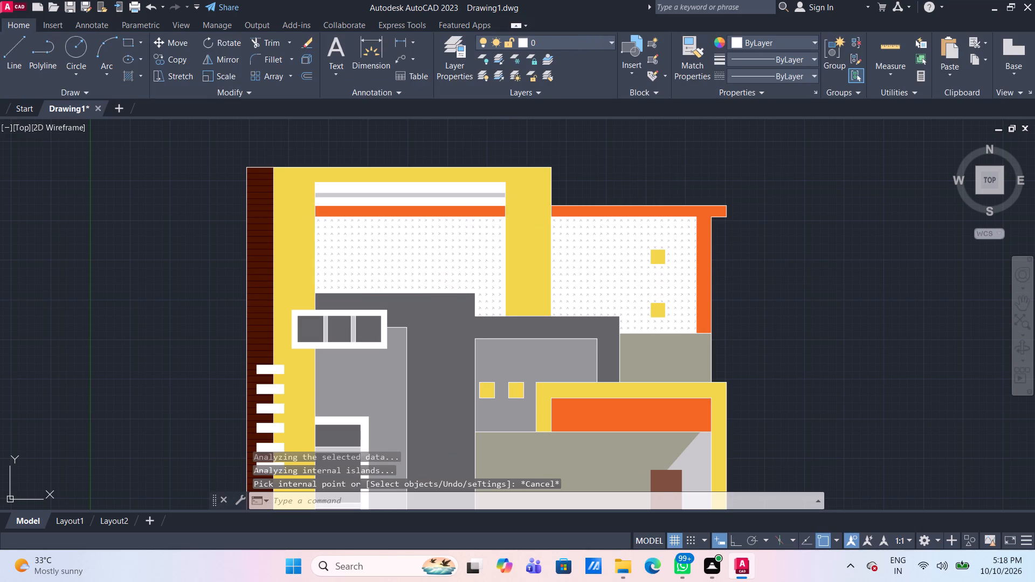
Change the pattern of the upper-storey wall hatch to DOTS.
{"action": "scroll", "coordinate": [605, 265], "scroll_direction": "down", "scroll_amount": 2}
{"action": "scroll", "coordinate": [685, 321], "scroll_direction": "up", "scroll_amount": 3}
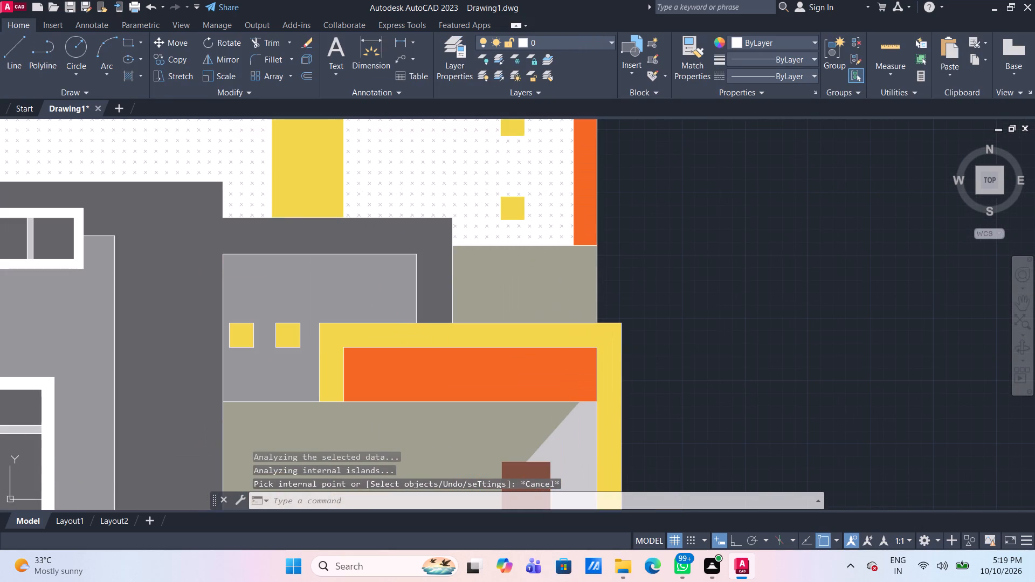
{"action": "scroll", "coordinate": [553, 187], "scroll_direction": "down", "scroll_amount": 2}
{"action": "middle_click_drag", "start_coordinate": [705, 221], "coordinate": [747, 265]}
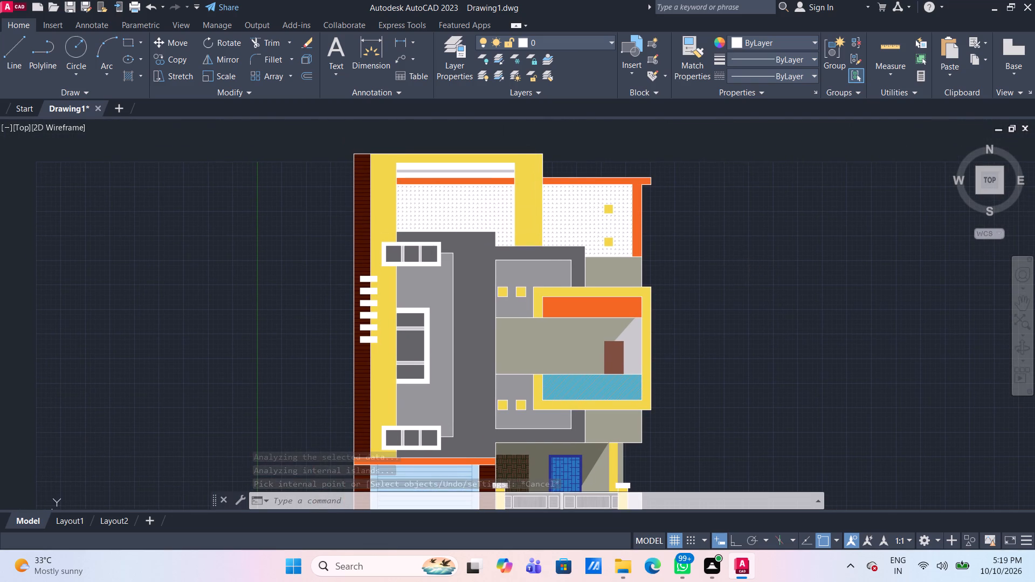
{"action": "scroll", "coordinate": [515, 205], "scroll_direction": "up", "scroll_amount": 1}
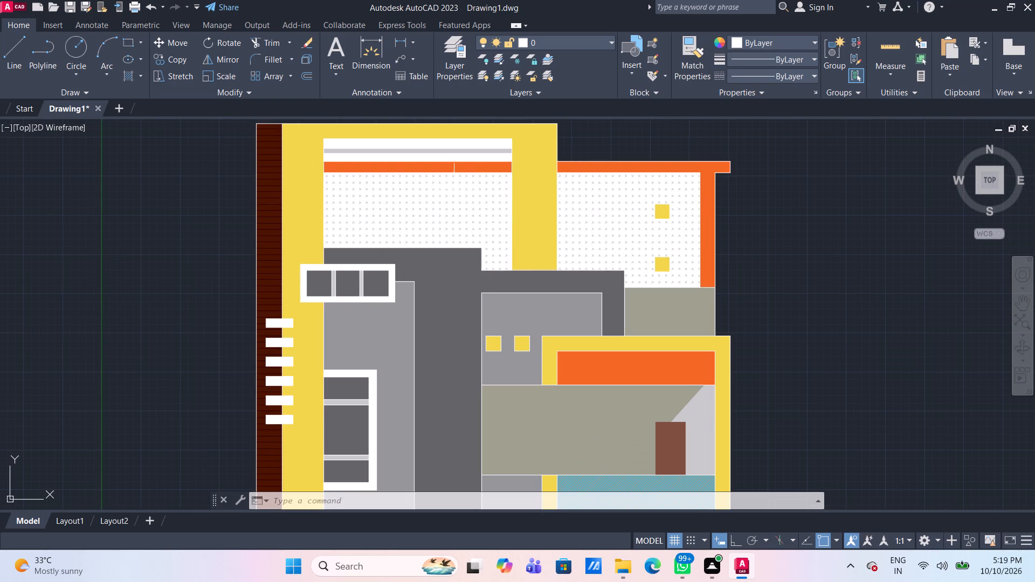
{"action": "left_click", "coordinate": [457, 196]}
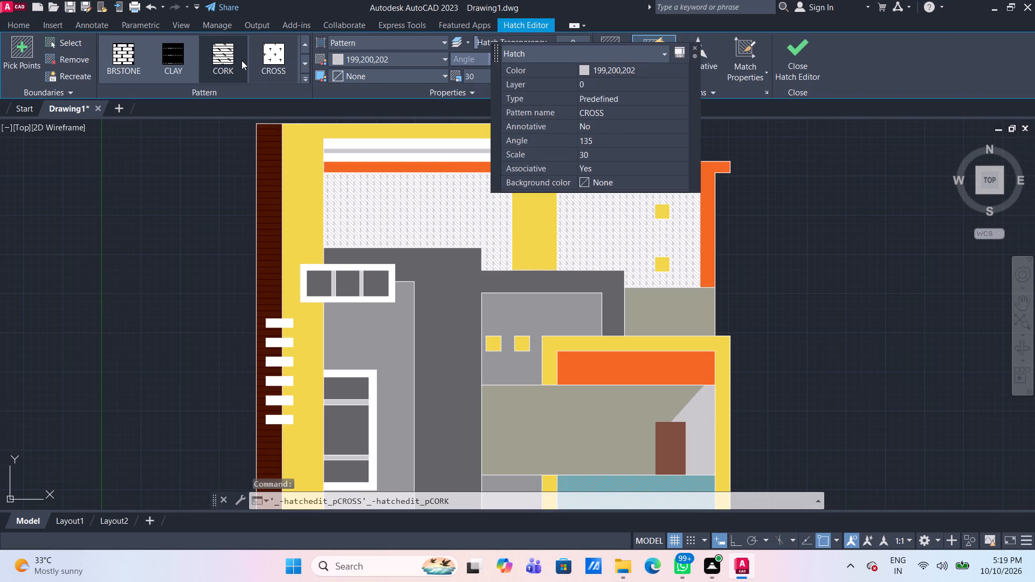
{"action": "scroll", "coordinate": [241, 60], "scroll_direction": "down", "scroll_amount": 1}
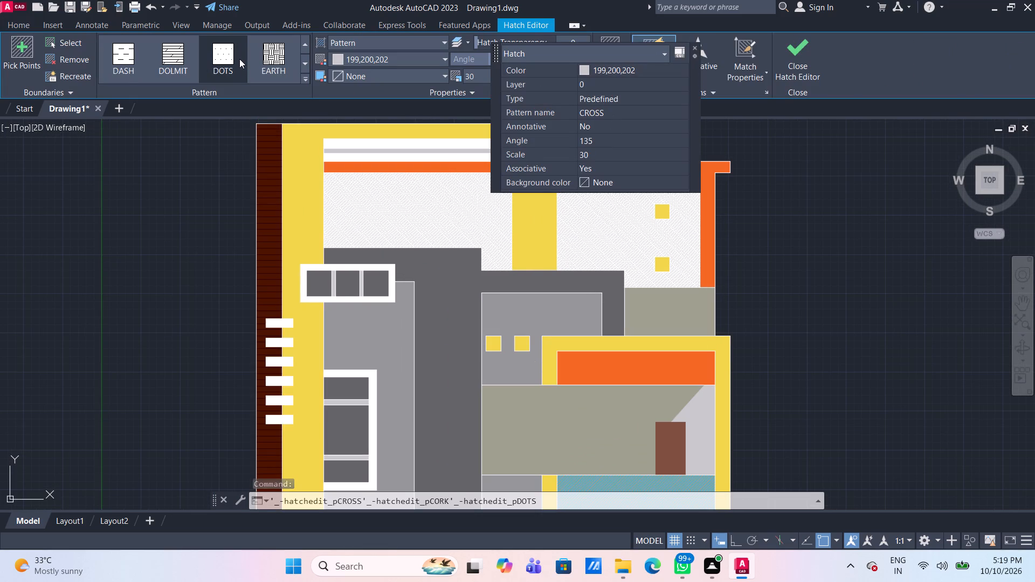
{"action": "left_click", "coordinate": [223, 53]}
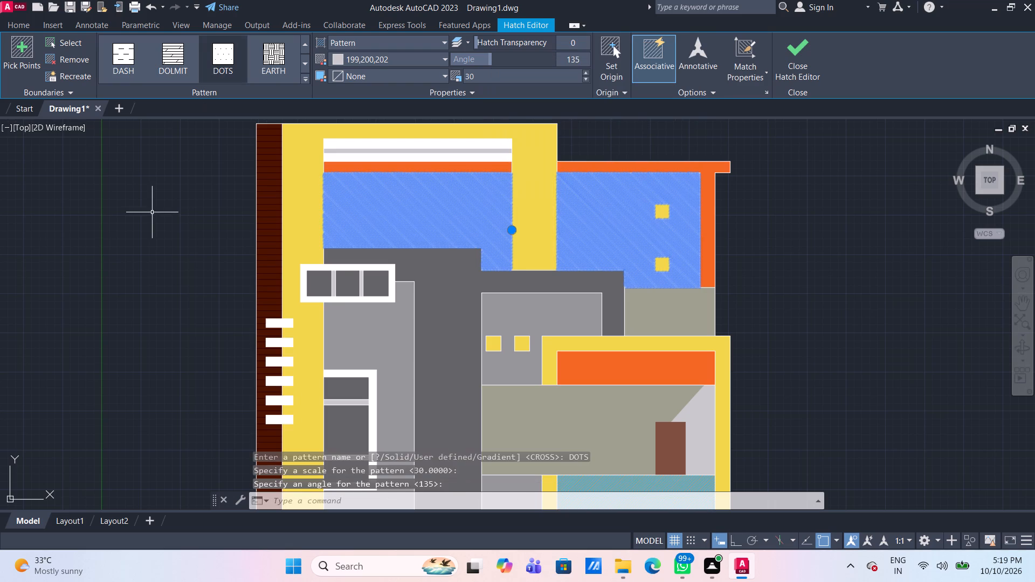
{"action": "key", "text": "Escape"}
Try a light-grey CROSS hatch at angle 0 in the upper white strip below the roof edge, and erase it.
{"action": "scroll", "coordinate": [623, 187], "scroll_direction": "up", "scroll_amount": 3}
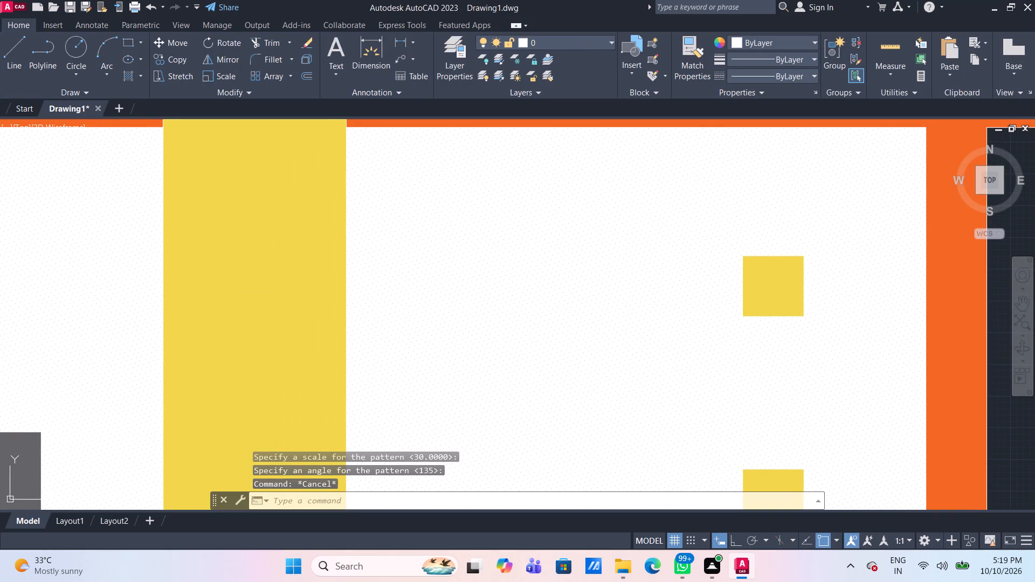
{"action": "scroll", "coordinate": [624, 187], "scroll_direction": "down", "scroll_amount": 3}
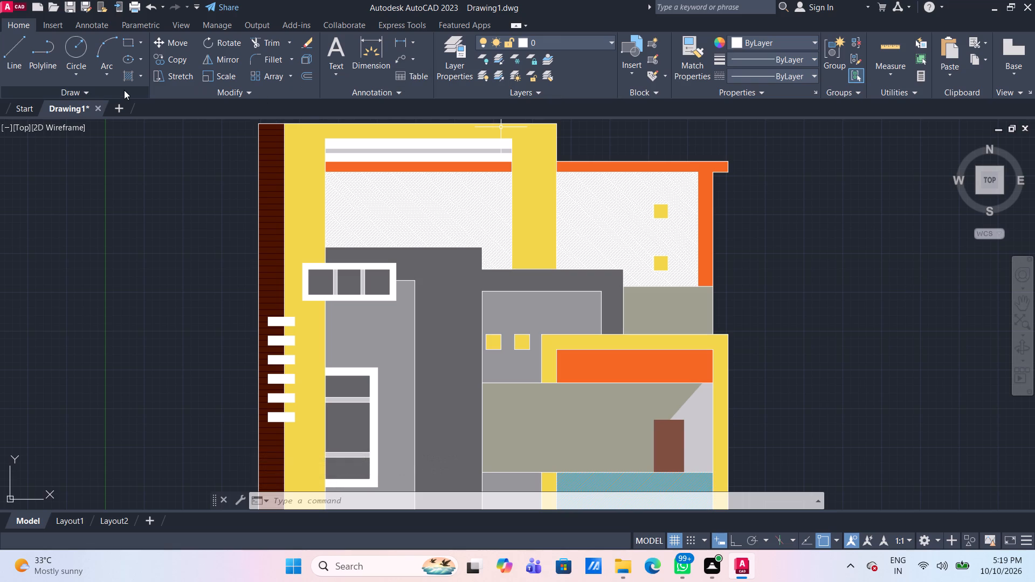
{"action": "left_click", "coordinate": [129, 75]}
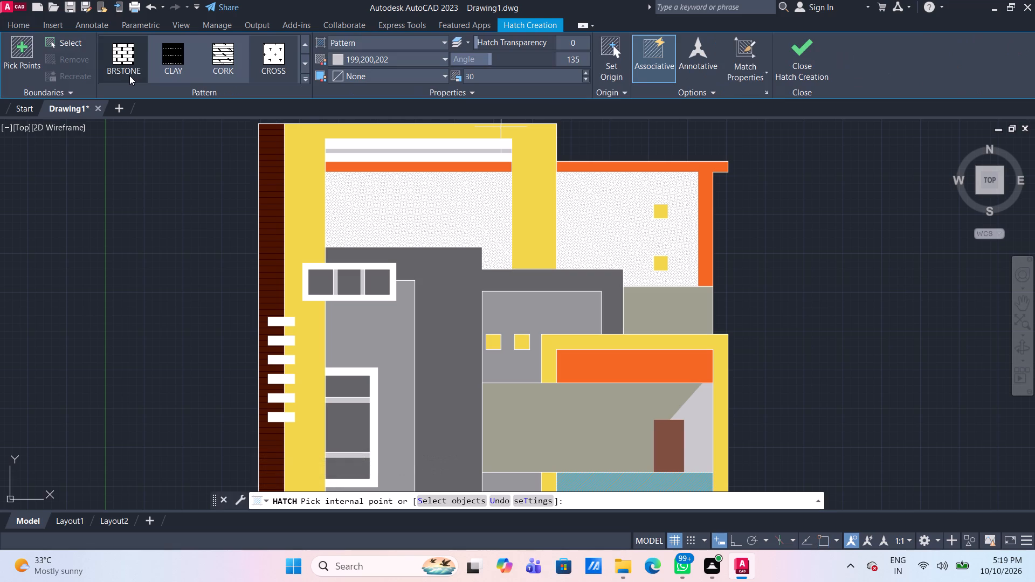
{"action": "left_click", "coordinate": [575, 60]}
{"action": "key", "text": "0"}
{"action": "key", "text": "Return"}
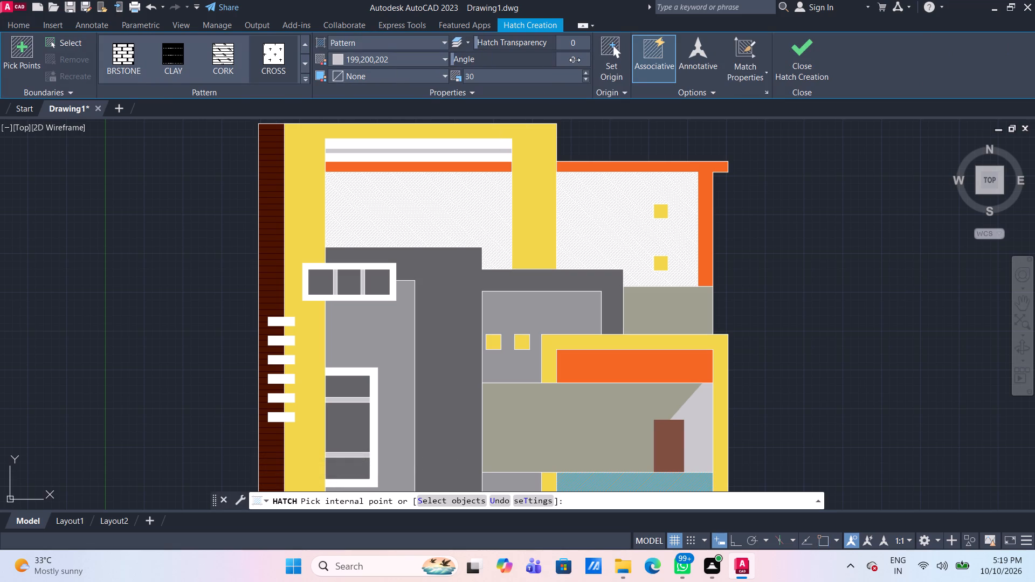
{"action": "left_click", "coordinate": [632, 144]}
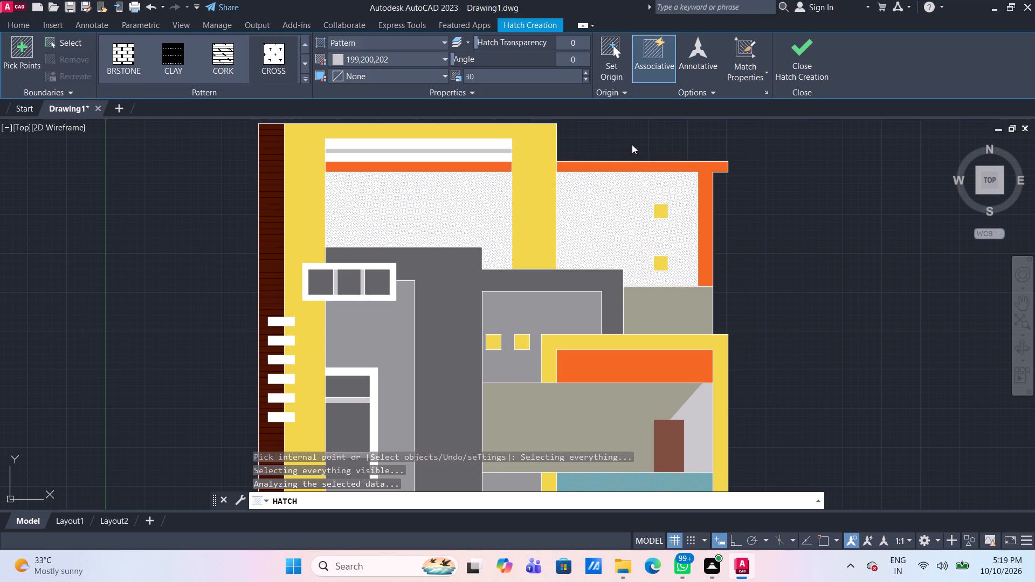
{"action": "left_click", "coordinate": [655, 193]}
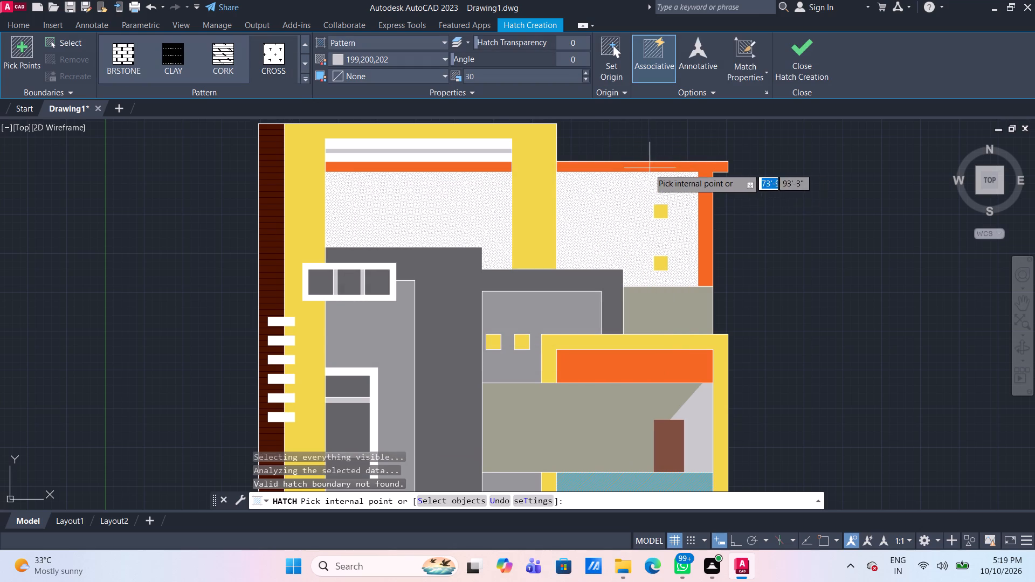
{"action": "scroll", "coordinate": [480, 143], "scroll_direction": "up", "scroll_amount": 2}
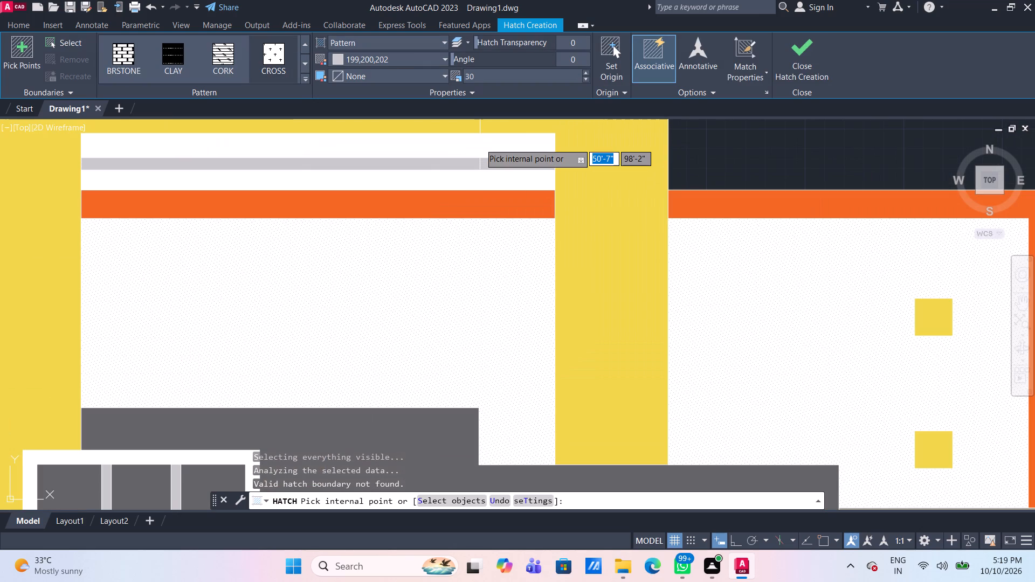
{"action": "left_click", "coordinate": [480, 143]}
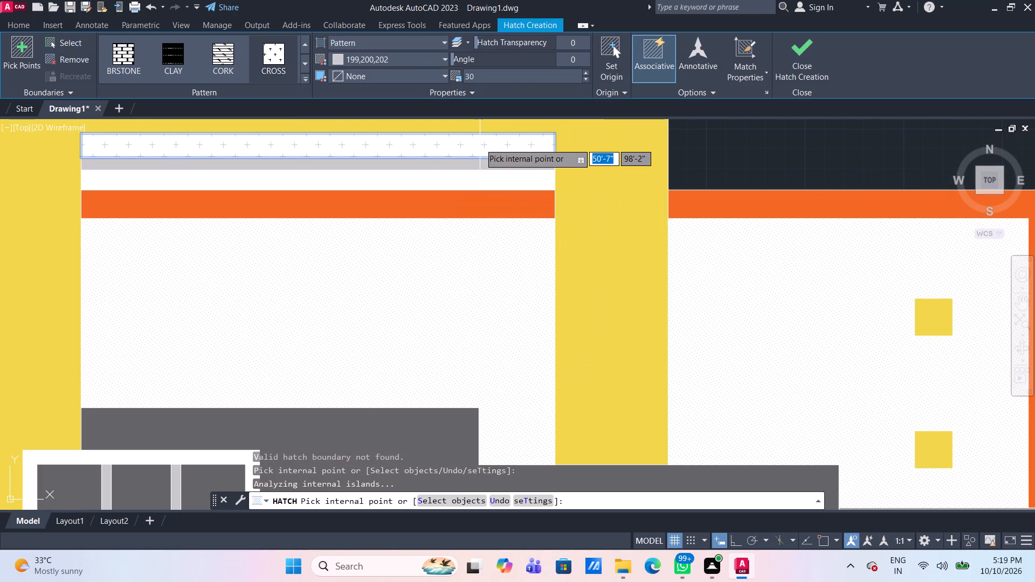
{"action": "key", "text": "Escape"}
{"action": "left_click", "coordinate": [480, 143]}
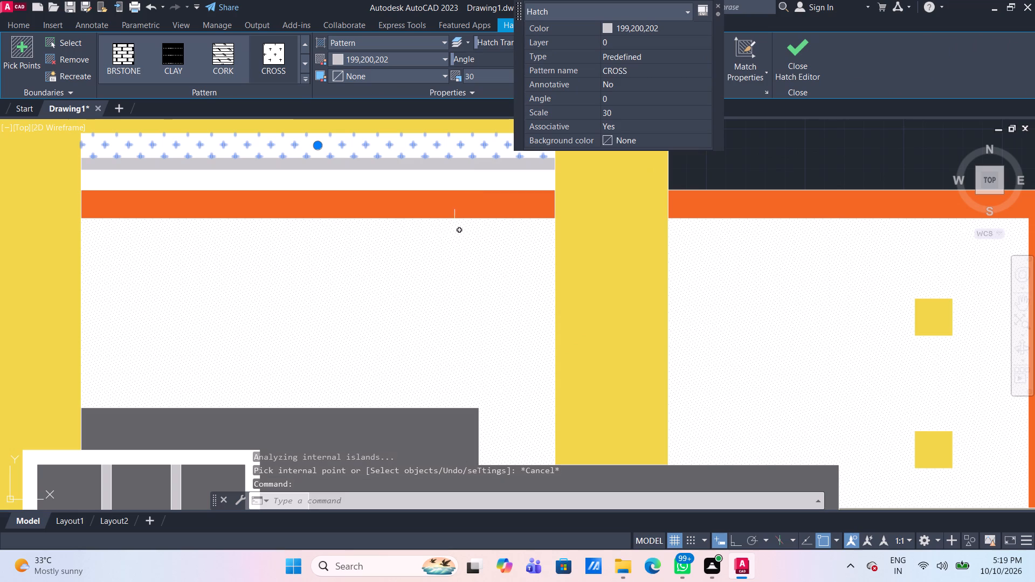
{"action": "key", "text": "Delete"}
Set the angle of the upper-storey walls' DOTS hatch to 0.
{"action": "scroll", "coordinate": [460, 301], "scroll_direction": "down", "scroll_amount": 2}
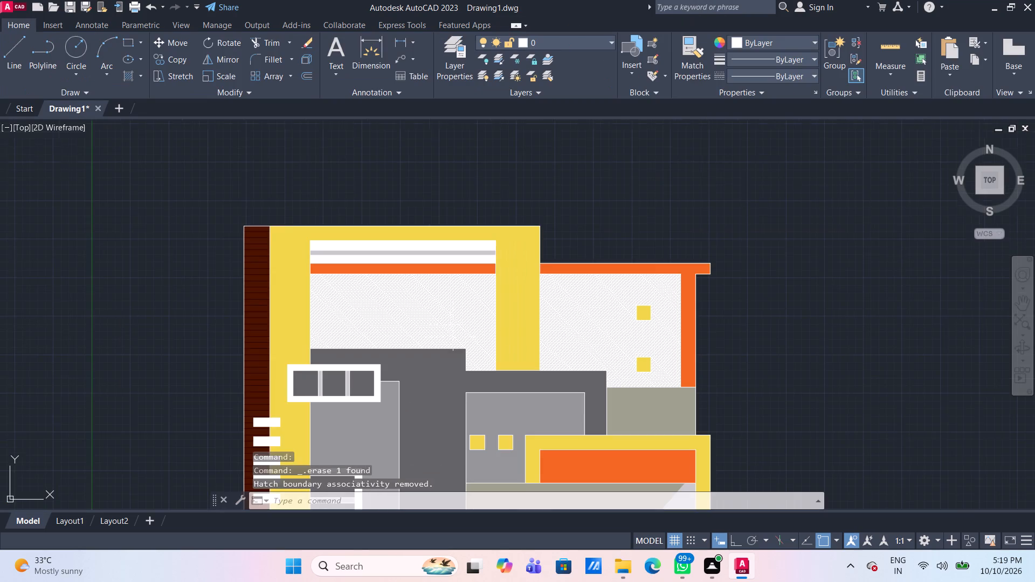
{"action": "left_click", "coordinate": [452, 309]}
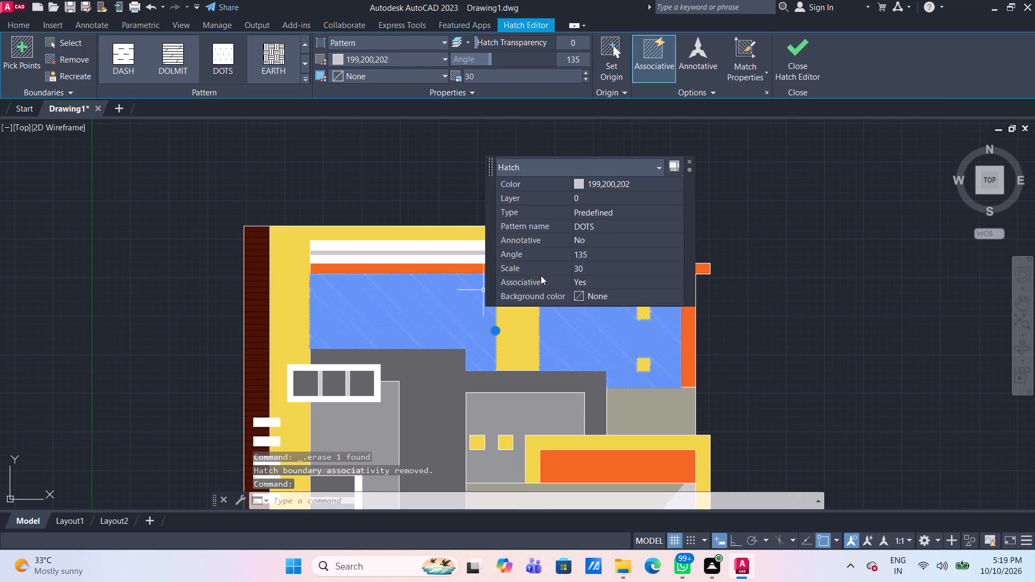
{"action": "left_click", "coordinate": [594, 257]}
{"action": "key", "text": "0"}
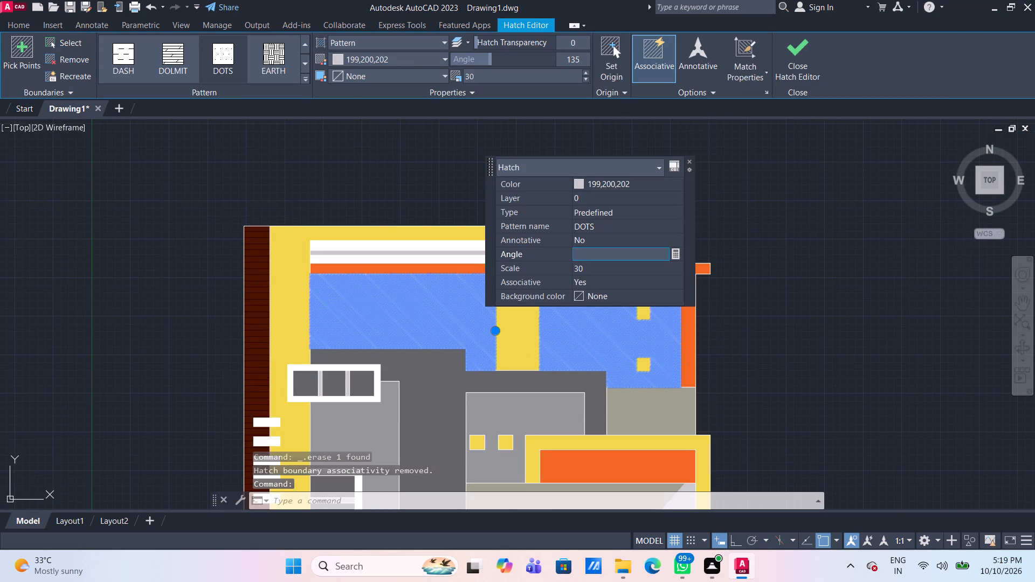
{"action": "key", "text": "Return"}
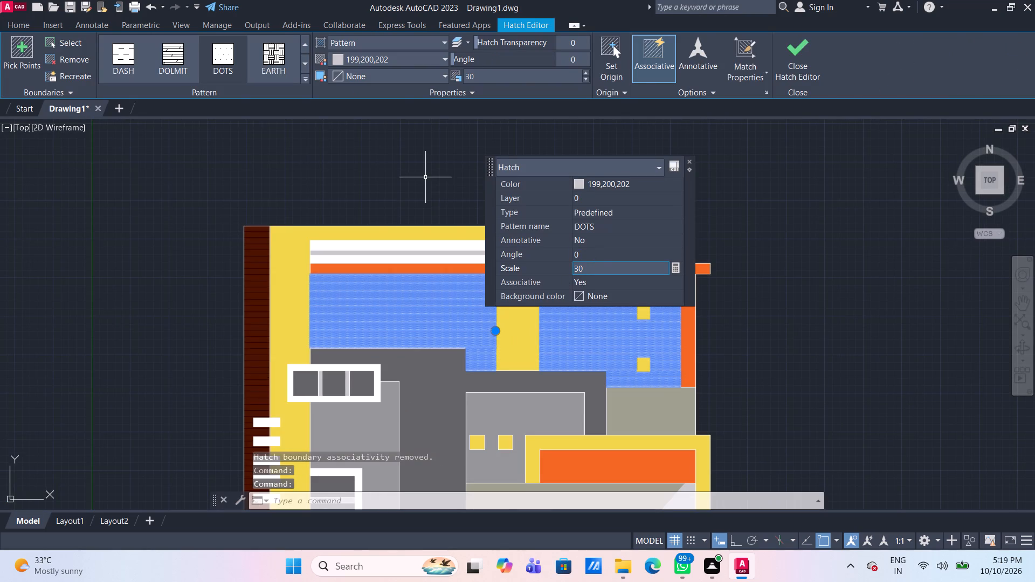
{"action": "key", "text": "Escape"}
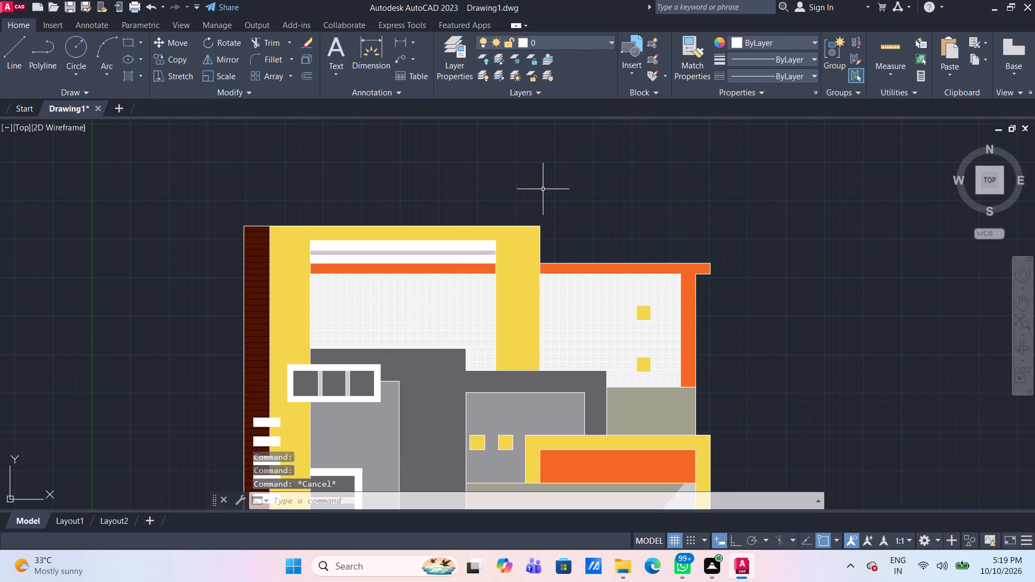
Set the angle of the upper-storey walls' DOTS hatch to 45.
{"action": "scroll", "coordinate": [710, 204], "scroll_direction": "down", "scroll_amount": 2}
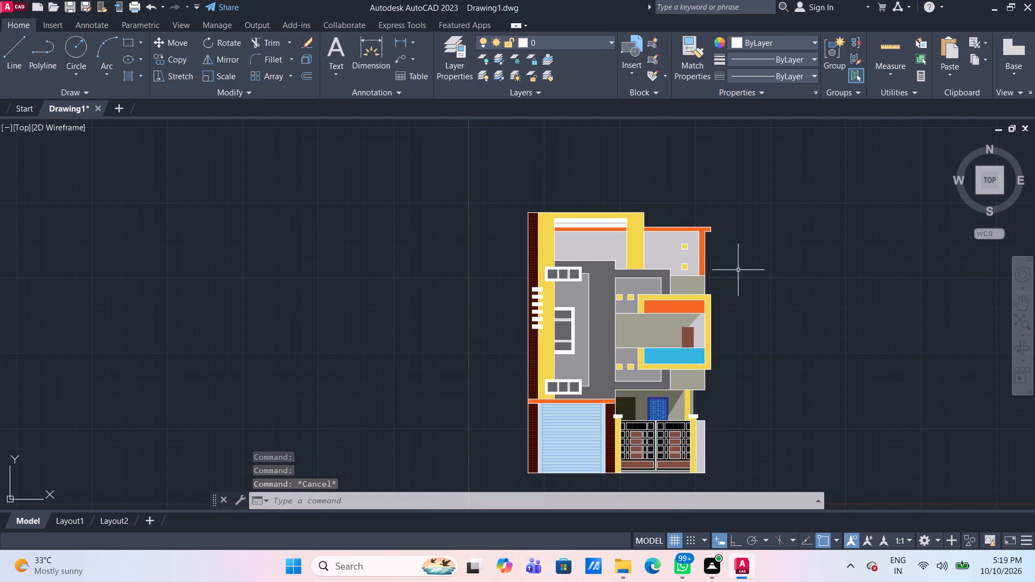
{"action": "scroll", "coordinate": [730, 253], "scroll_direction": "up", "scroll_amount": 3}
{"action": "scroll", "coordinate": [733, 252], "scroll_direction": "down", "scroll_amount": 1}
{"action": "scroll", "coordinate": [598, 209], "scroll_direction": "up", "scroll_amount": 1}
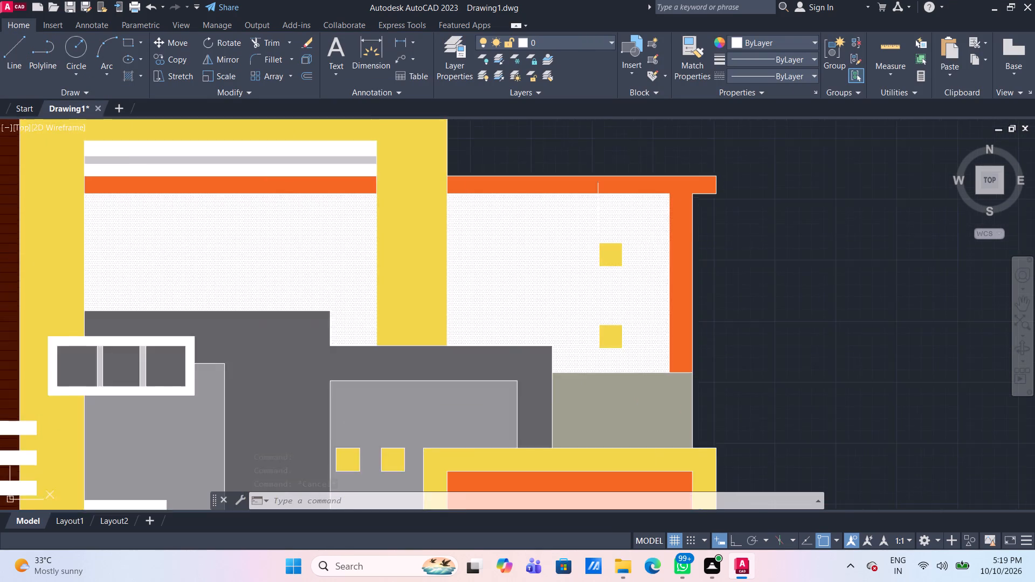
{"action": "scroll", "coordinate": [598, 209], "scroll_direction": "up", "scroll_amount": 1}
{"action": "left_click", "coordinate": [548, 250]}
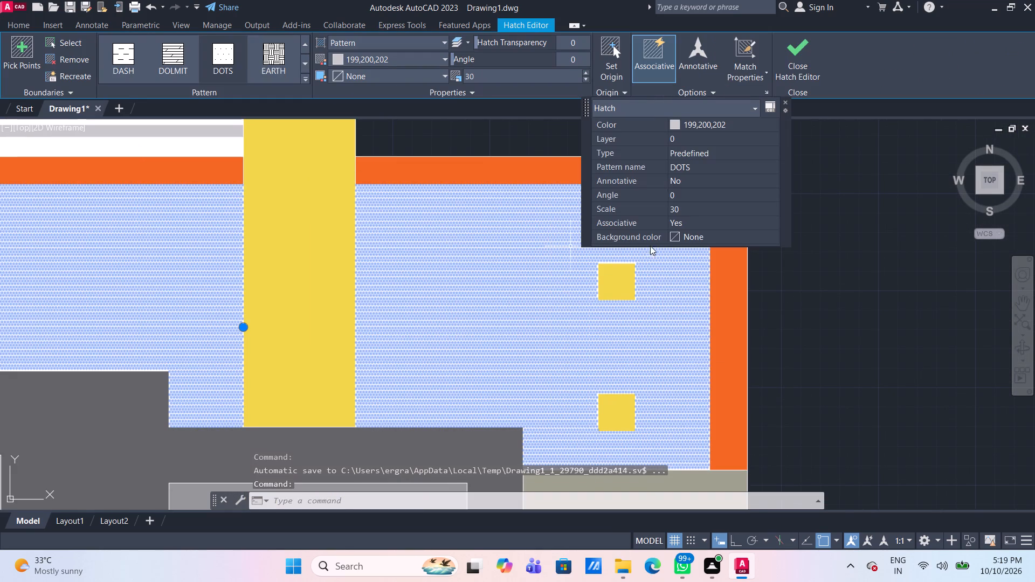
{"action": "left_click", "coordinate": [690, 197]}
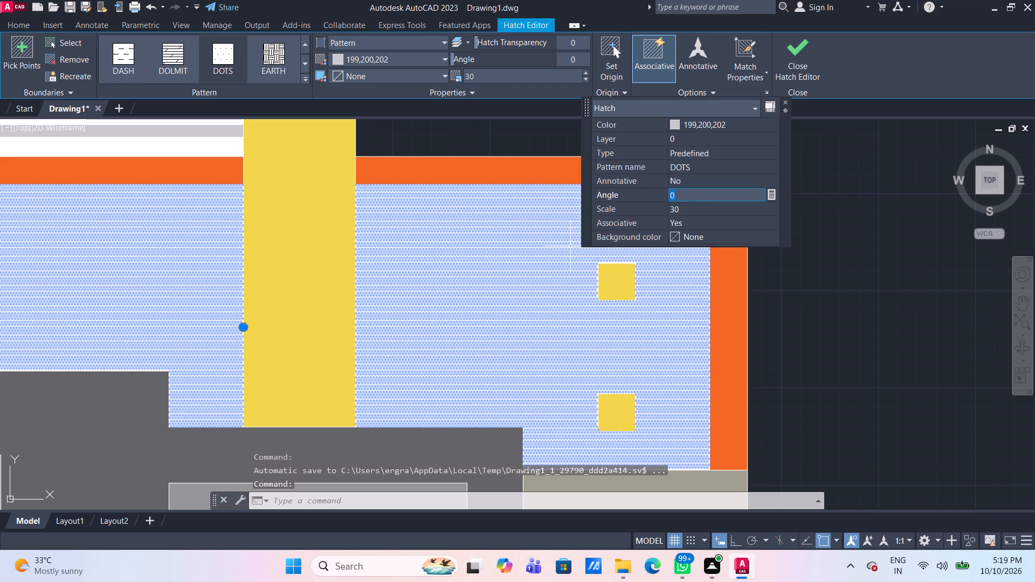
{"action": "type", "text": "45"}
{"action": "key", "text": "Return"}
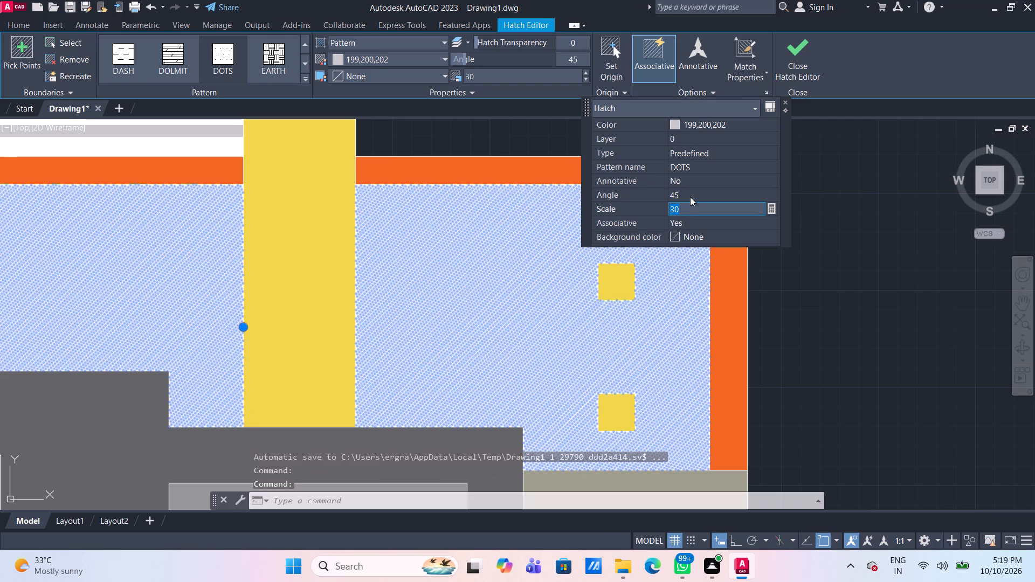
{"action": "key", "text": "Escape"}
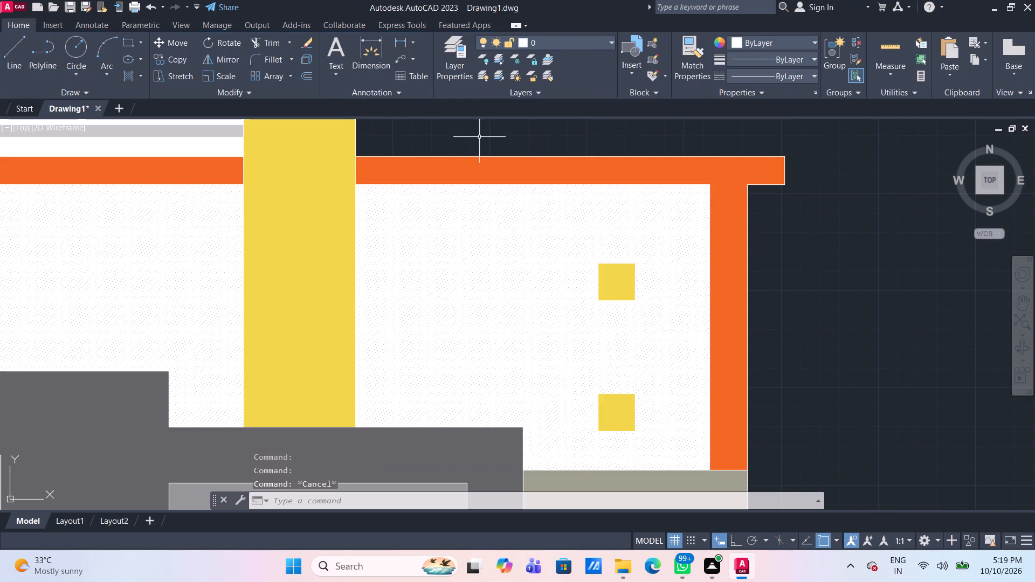
Set the angle of the upper-storey walls' DOTS hatch to 135.
{"action": "scroll", "coordinate": [479, 137], "scroll_direction": "down", "scroll_amount": 3}
{"action": "scroll", "coordinate": [544, 165], "scroll_direction": "up", "scroll_amount": 2}
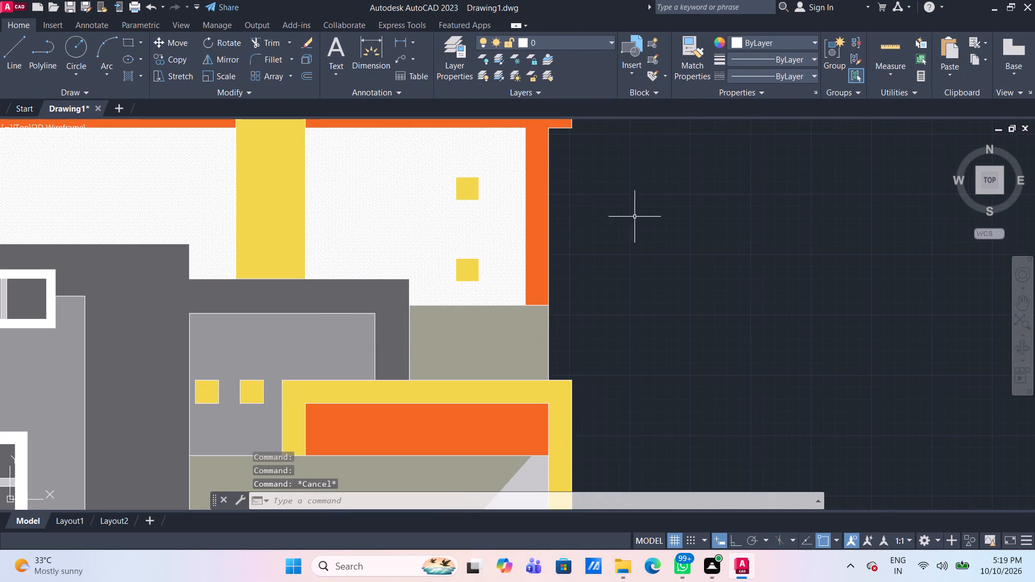
{"action": "middle_click_drag", "start_coordinate": [660, 227], "coordinate": [844, 287]}
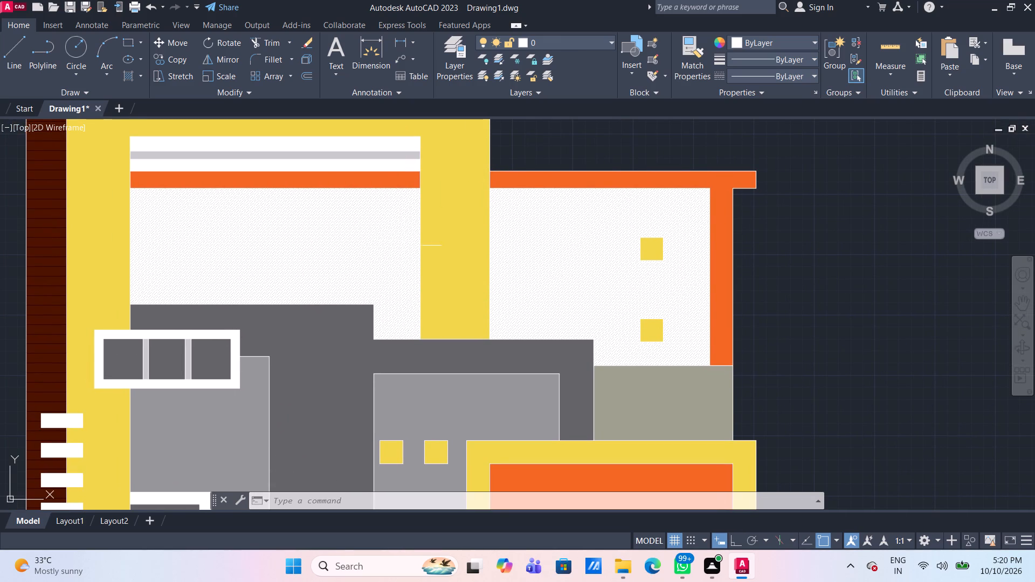
{"action": "left_click", "coordinate": [565, 248]}
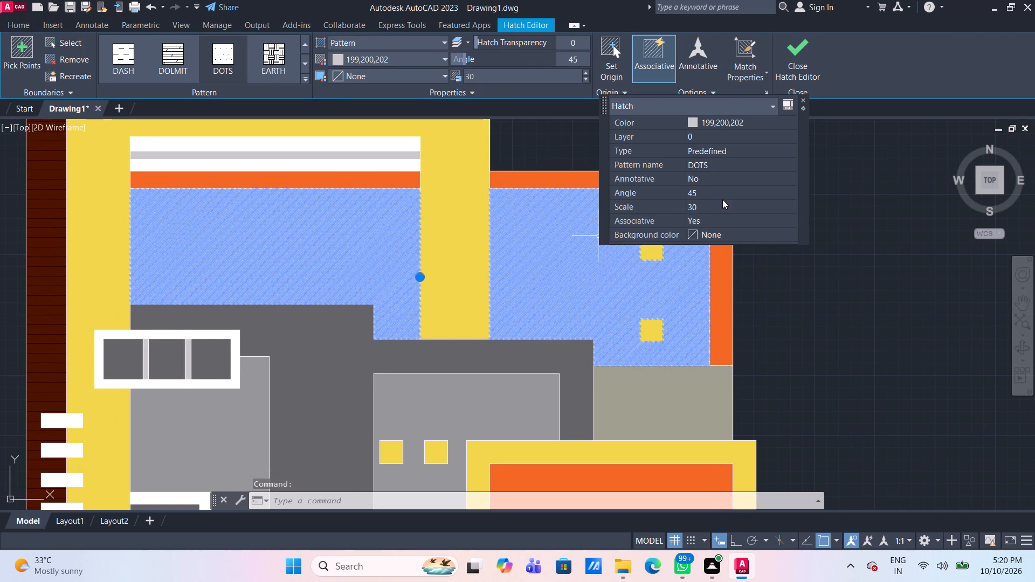
{"action": "left_click", "coordinate": [726, 190]}
{"action": "type", "text": "135"}
{"action": "key", "text": "Return"}
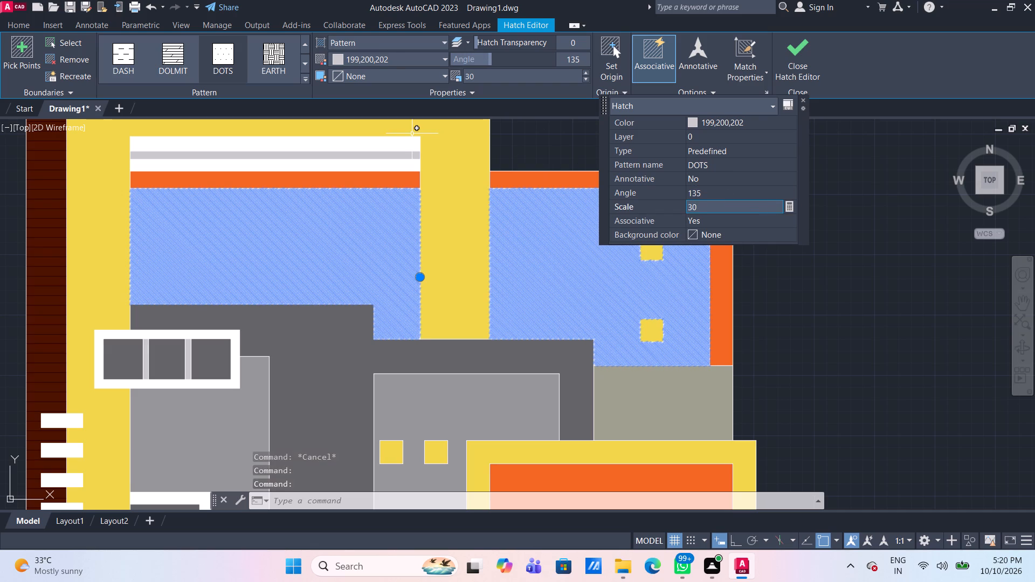
{"action": "key", "text": "Escape"}
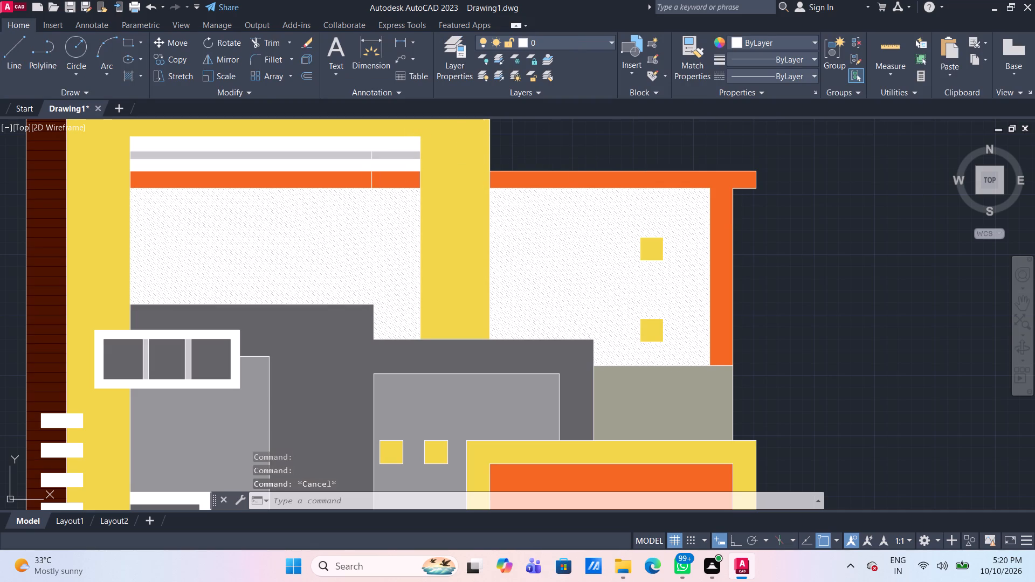
Hatch the two white strips above the orange band with the DOTS pattern in light grey 199,200,202 at angle 135, scale 30.
{"action": "left_click", "coordinate": [124, 79]}
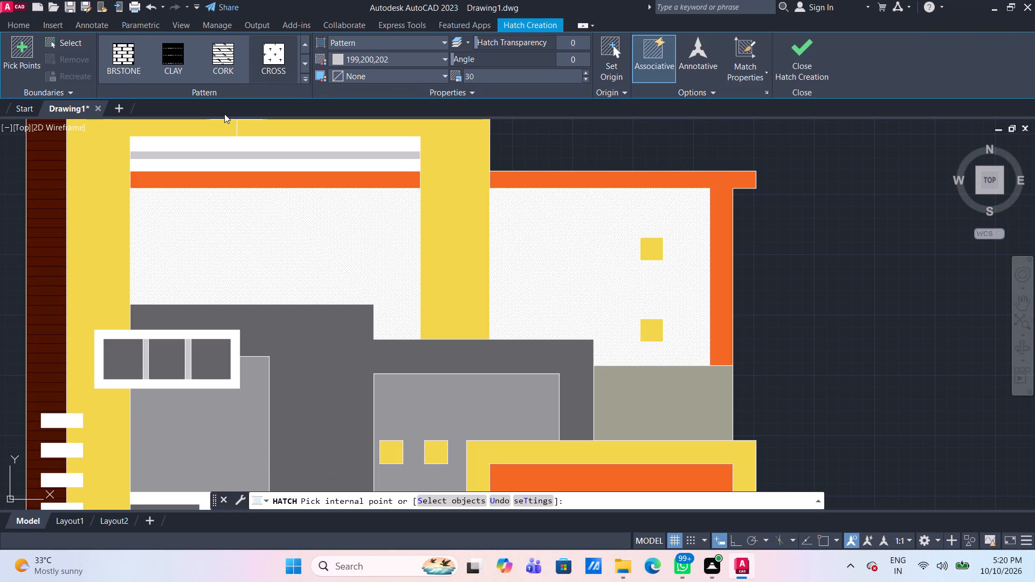
{"action": "scroll", "coordinate": [261, 46], "scroll_direction": "down", "scroll_amount": 2}
{"action": "scroll", "coordinate": [261, 46], "scroll_direction": "up", "scroll_amount": 1}
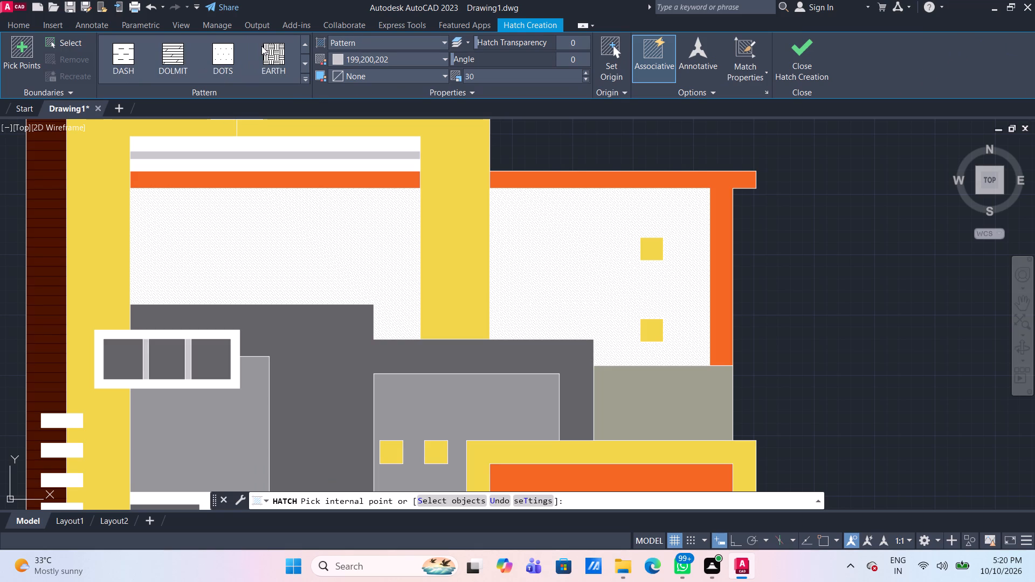
{"action": "left_click", "coordinate": [225, 60]}
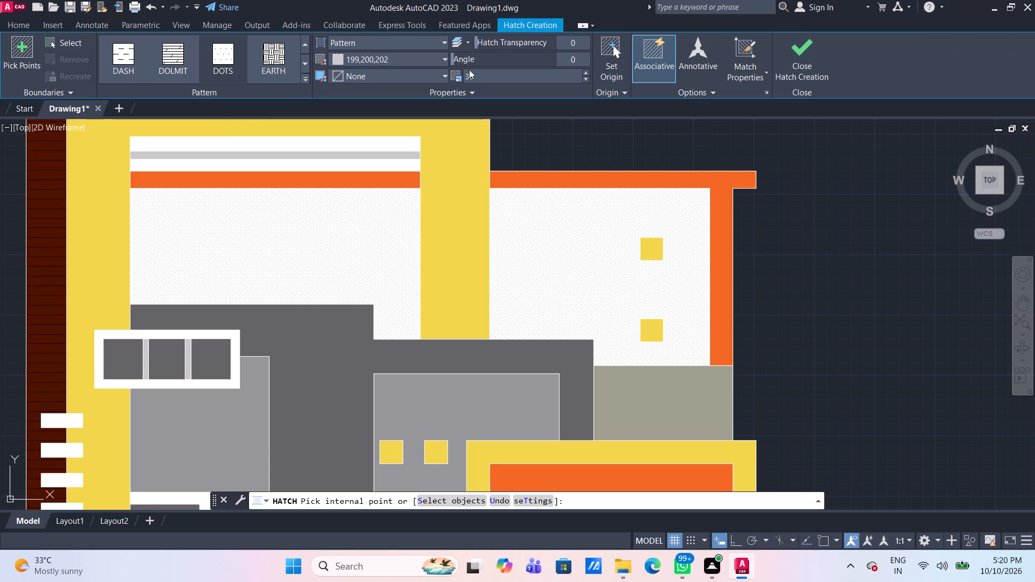
{"action": "left_click", "coordinate": [578, 58]}
{"action": "type", "text": "135"}
{"action": "key", "text": "Return"}
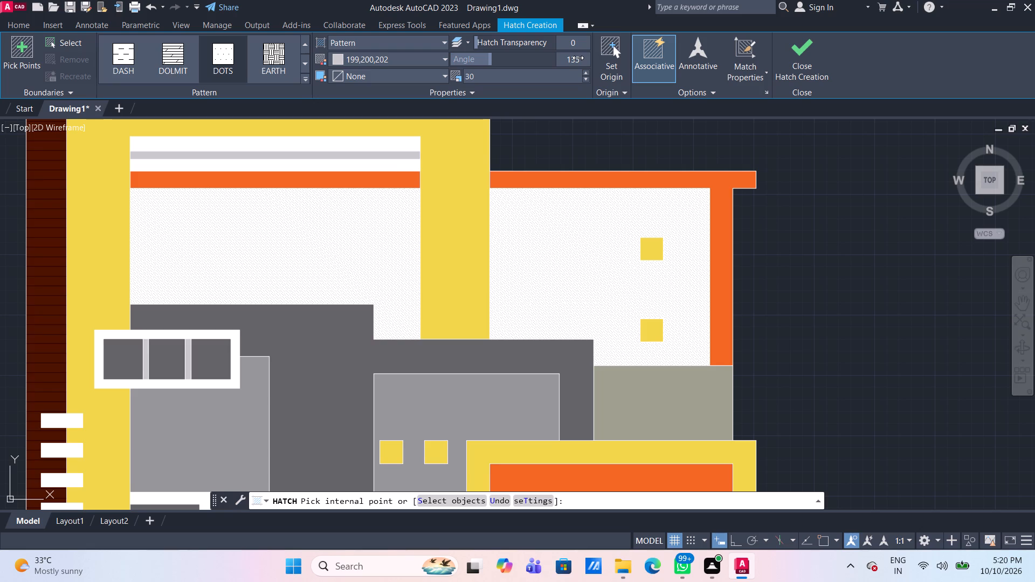
{"action": "left_click", "coordinate": [340, 143]}
{"action": "left_click", "coordinate": [335, 164]}
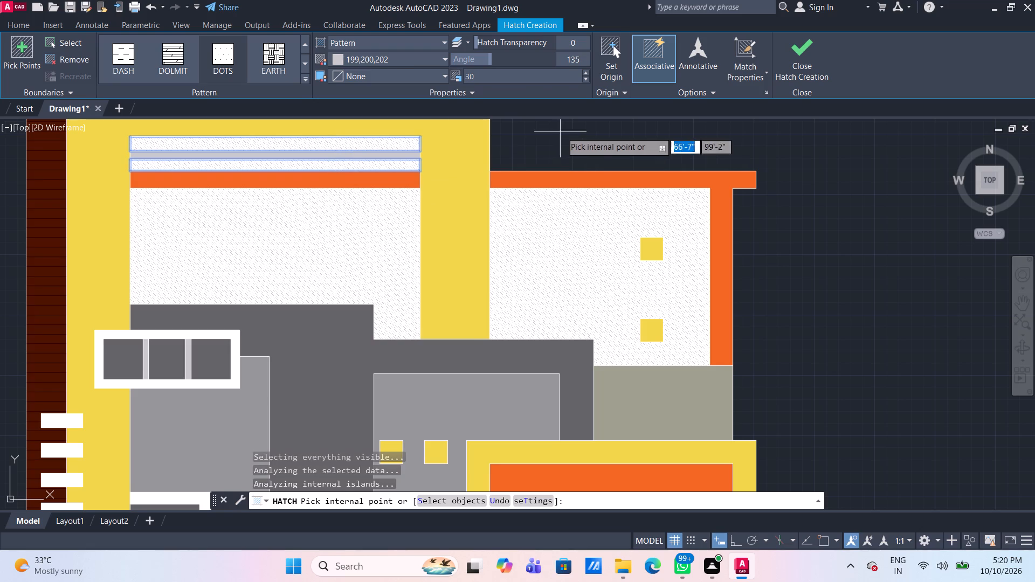
{"action": "key", "text": "space"}
Review the whole elevation, examining how the dotted walls and strips look alongside the other coloured areas.
{"action": "scroll", "coordinate": [585, 154], "scroll_direction": "down", "scroll_amount": 1}
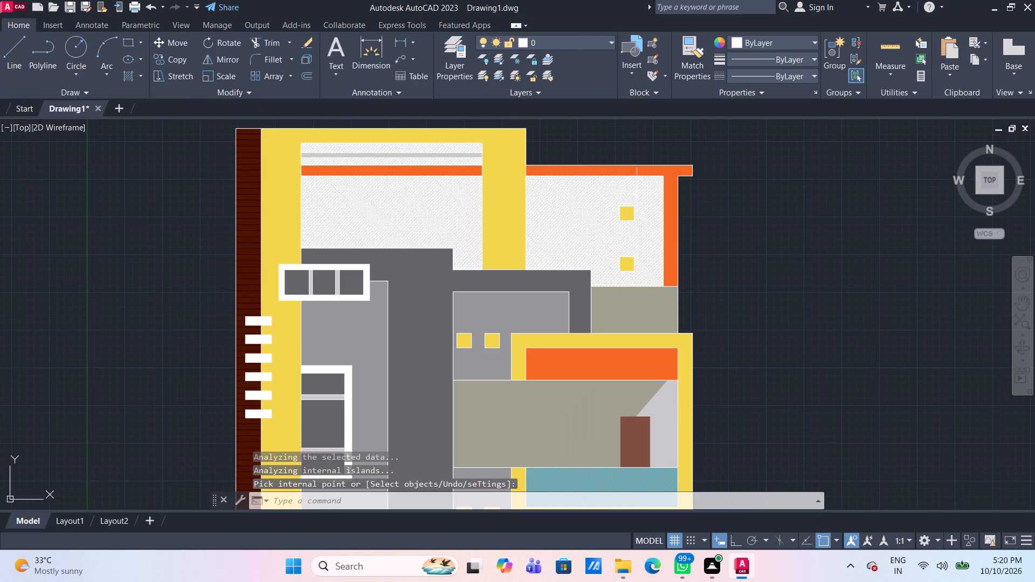
{"action": "scroll", "coordinate": [795, 245], "scroll_direction": "down", "scroll_amount": 2}
{"action": "scroll", "coordinate": [820, 282], "scroll_direction": "up", "scroll_amount": 1}
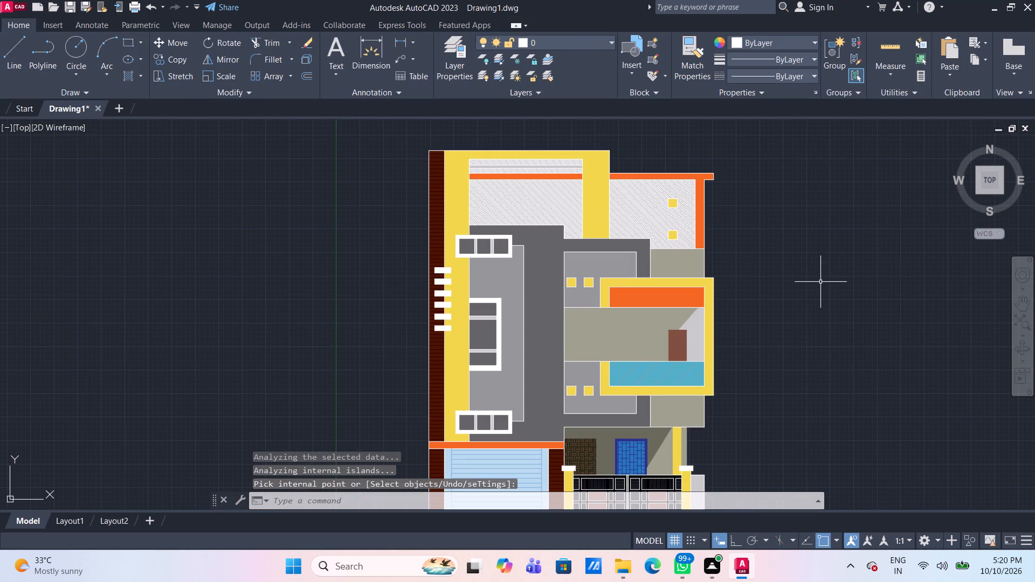
{"action": "scroll", "coordinate": [548, 136], "scroll_direction": "up", "scroll_amount": 1}
{"action": "scroll", "coordinate": [547, 188], "scroll_direction": "up", "scroll_amount": 1}
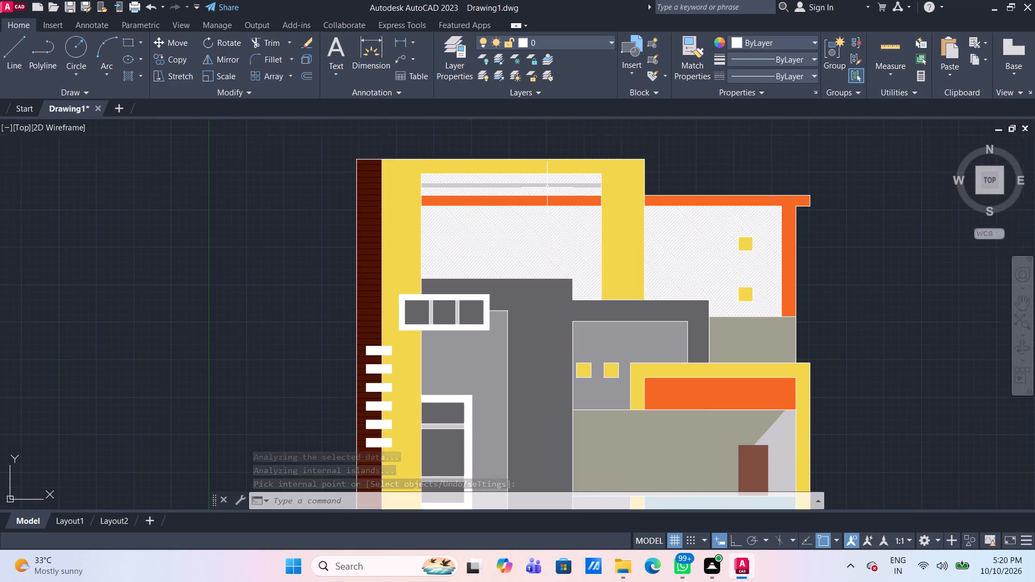
{"action": "scroll", "coordinate": [547, 188], "scroll_direction": "down", "scroll_amount": 2}
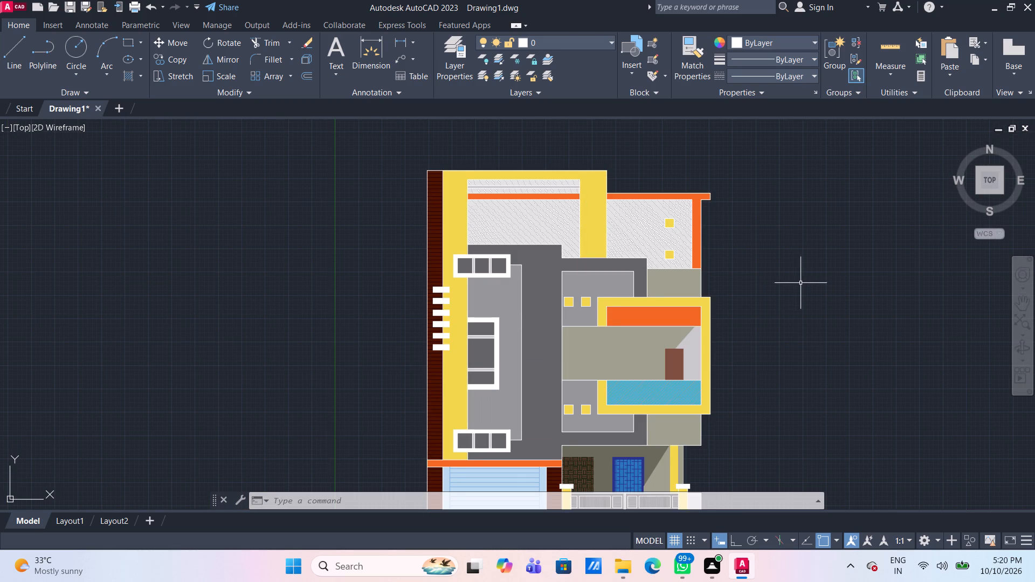
{"action": "middle_click_drag", "start_coordinate": [792, 285], "coordinate": [714, 219]}
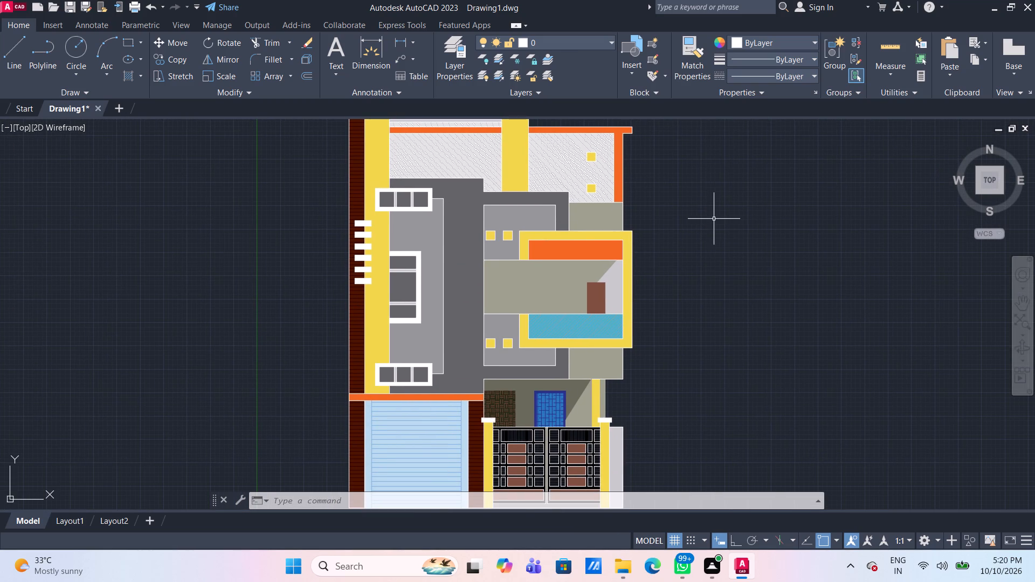
{"action": "scroll", "coordinate": [663, 142], "scroll_direction": "up", "scroll_amount": 2}
{"action": "middle_click", "coordinate": [663, 142]}
{"action": "scroll", "coordinate": [663, 142], "scroll_direction": "down", "scroll_amount": 2}
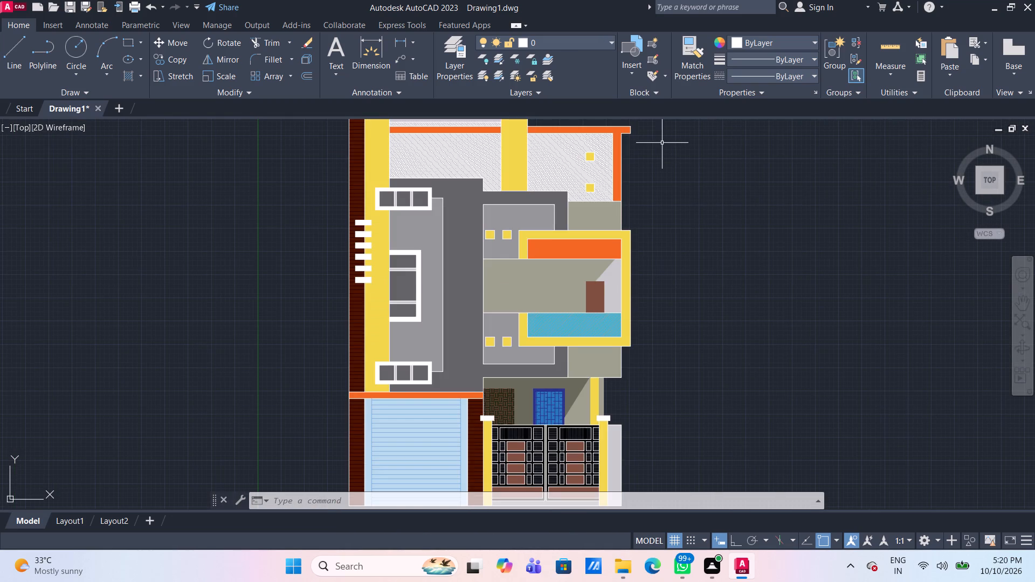
{"action": "scroll", "coordinate": [703, 250], "scroll_direction": "down", "scroll_amount": 1}
{"action": "scroll", "coordinate": [715, 306], "scroll_direction": "up", "scroll_amount": 1}
{"action": "middle_click_drag", "start_coordinate": [715, 306], "coordinate": [708, 307]}
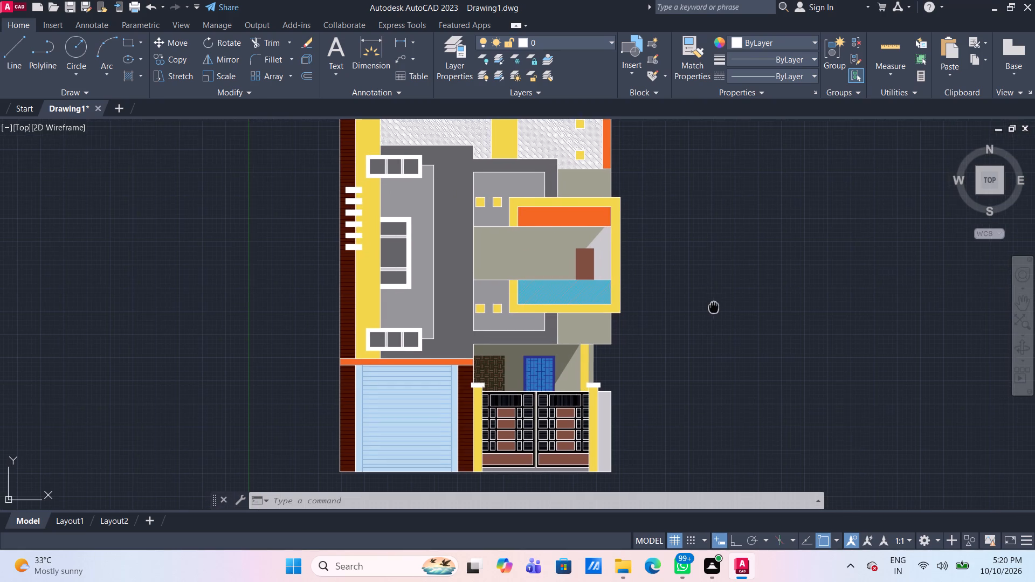
{"action": "middle_click_drag", "start_coordinate": [708, 307], "coordinate": [682, 301]}
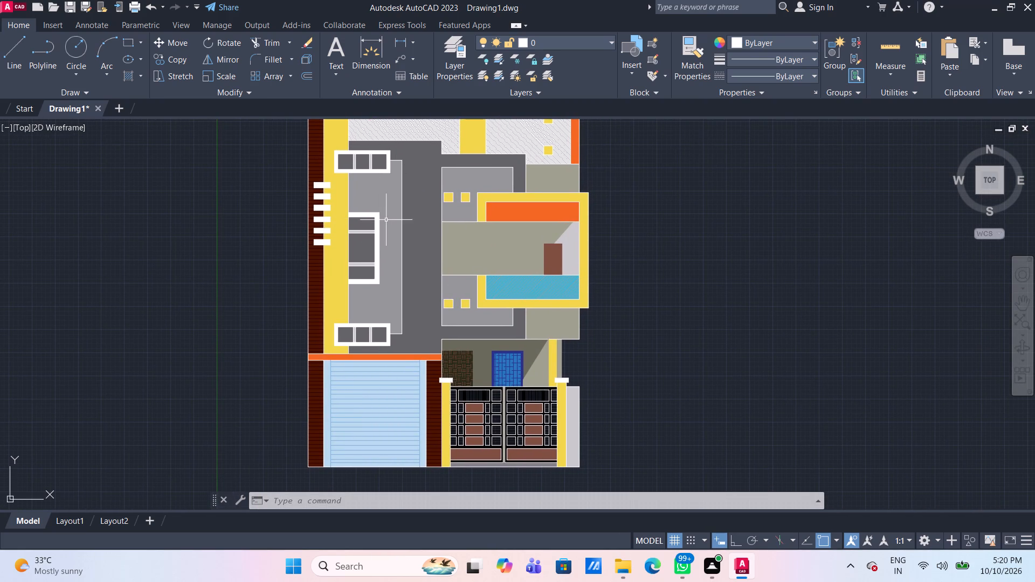
Hatch the dark-grey wall area around the windows and balcony with ANSI36 in light grey 199,200,202, angle 45, scale 30.
{"action": "left_click", "coordinate": [132, 72]}
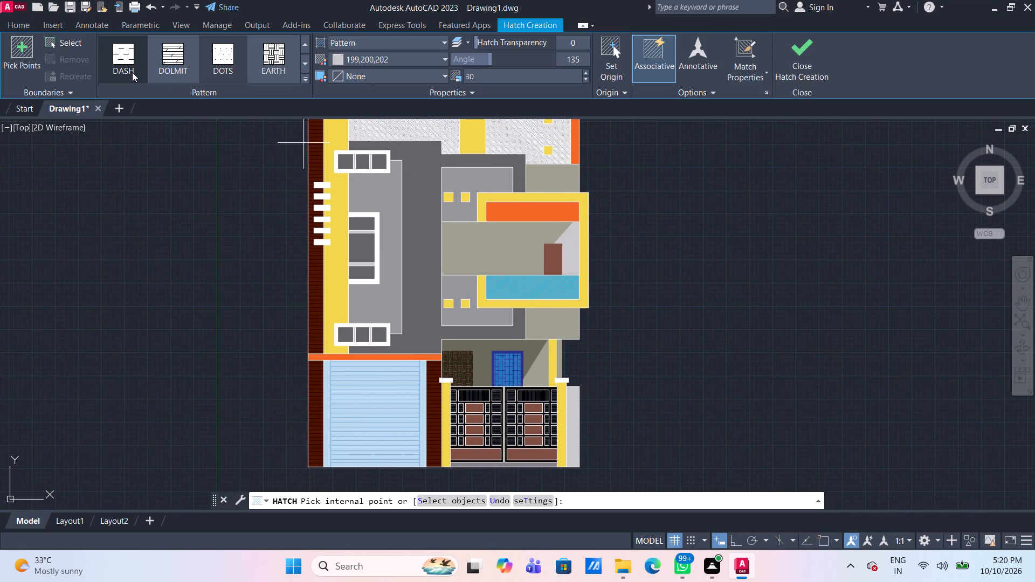
{"action": "scroll", "coordinate": [190, 58], "scroll_direction": "up", "scroll_amount": 1}
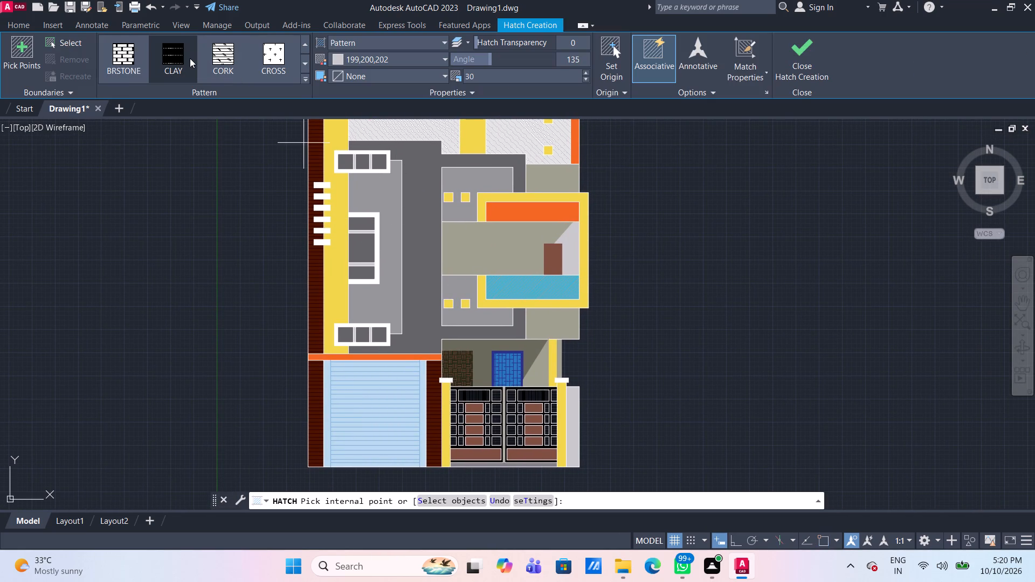
{"action": "scroll", "coordinate": [190, 58], "scroll_direction": "down", "scroll_amount": 1}
{"action": "scroll", "coordinate": [190, 58], "scroll_direction": "up", "scroll_amount": 2}
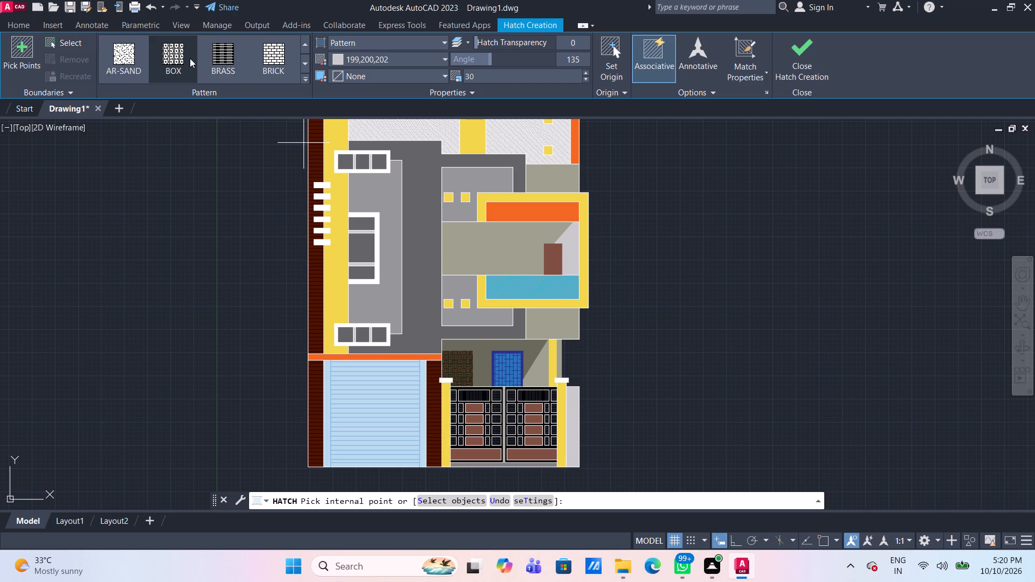
{"action": "scroll", "coordinate": [190, 58], "scroll_direction": "up", "scroll_amount": 4}
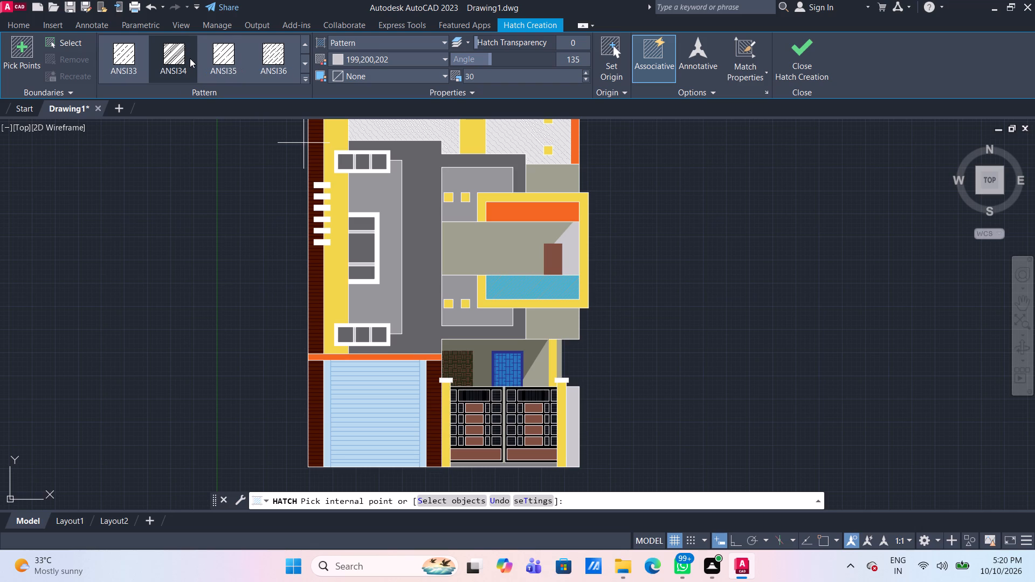
{"action": "left_click", "coordinate": [272, 60]}
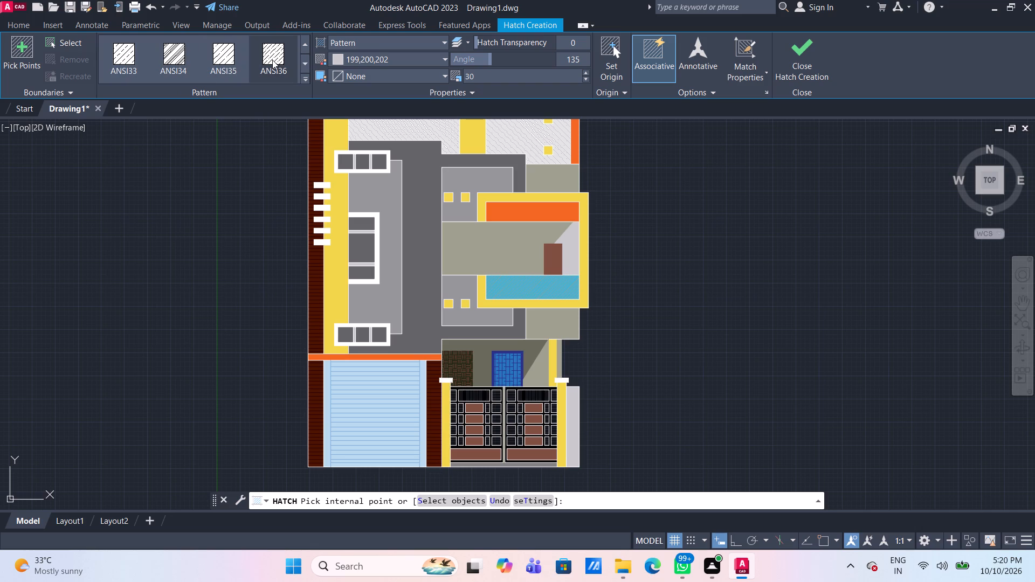
{"action": "left_click", "coordinate": [427, 189]}
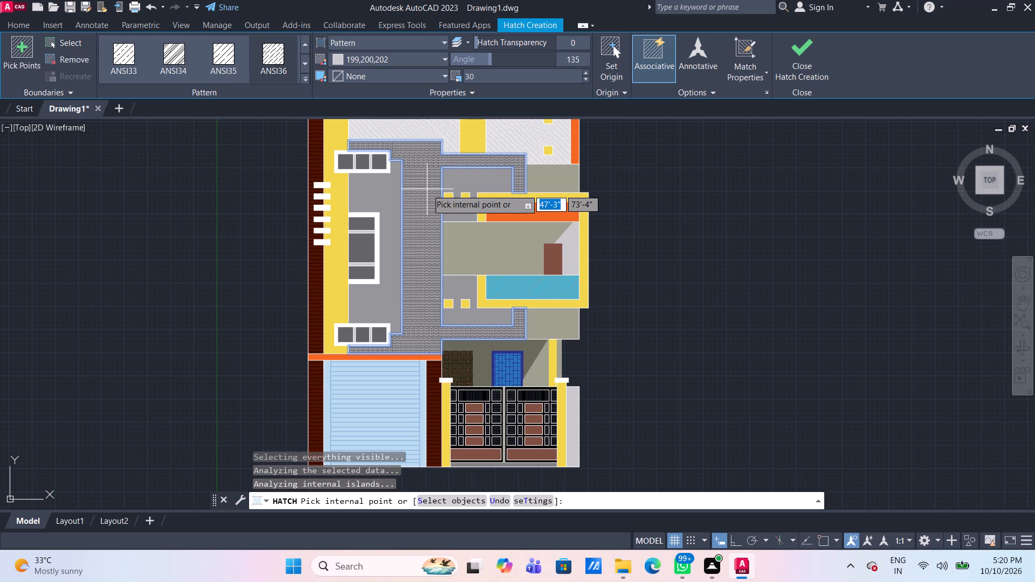
{"action": "left_click", "coordinate": [581, 59]}
{"action": "type", "text": "45"}
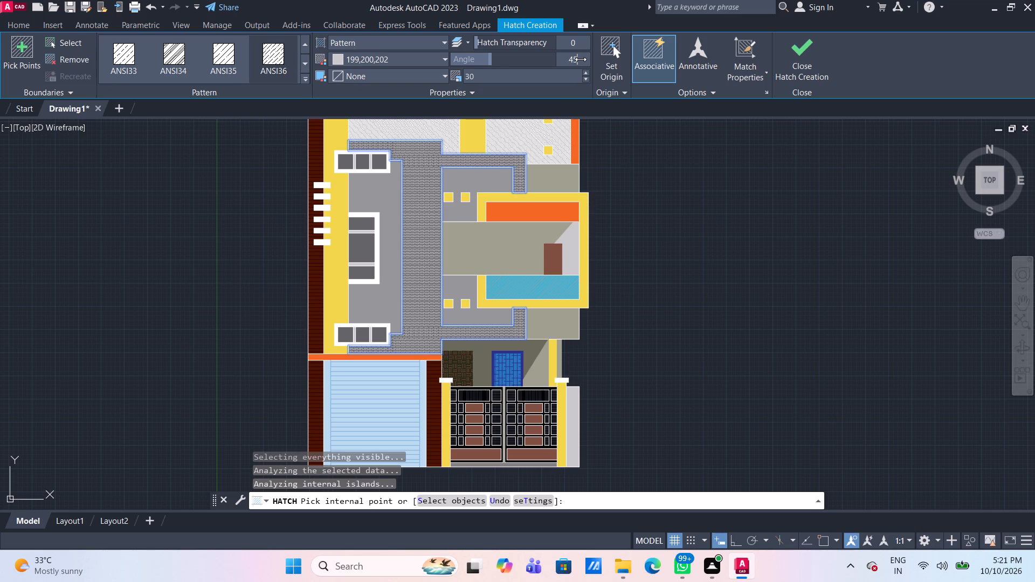
{"action": "key", "text": "Return"}
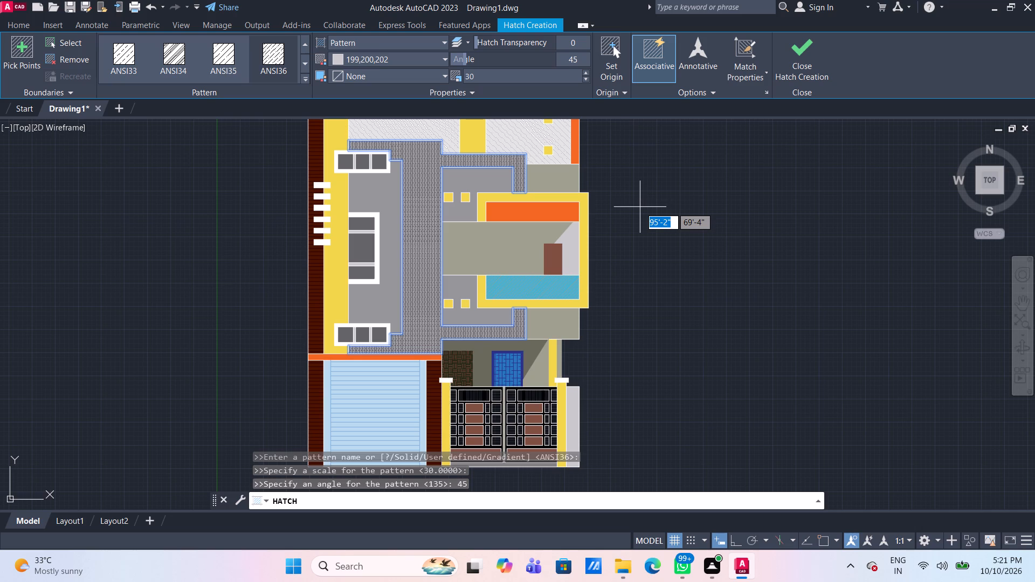
{"action": "key", "text": "Escape"}
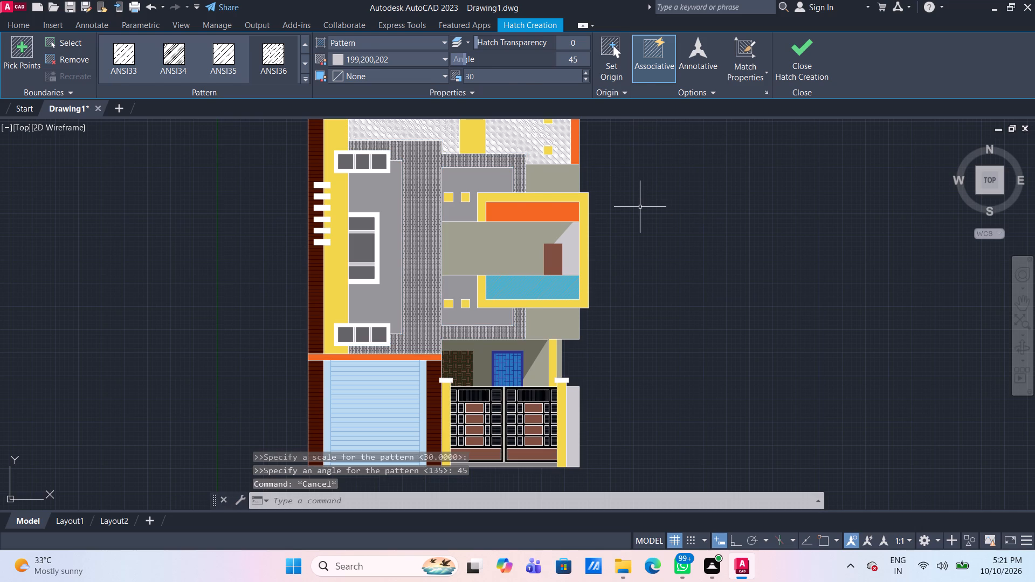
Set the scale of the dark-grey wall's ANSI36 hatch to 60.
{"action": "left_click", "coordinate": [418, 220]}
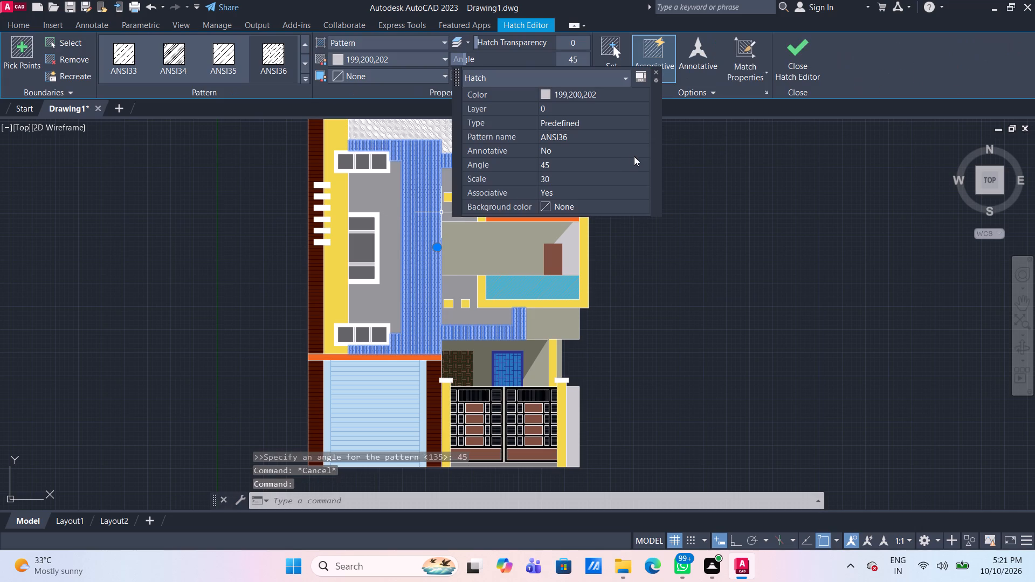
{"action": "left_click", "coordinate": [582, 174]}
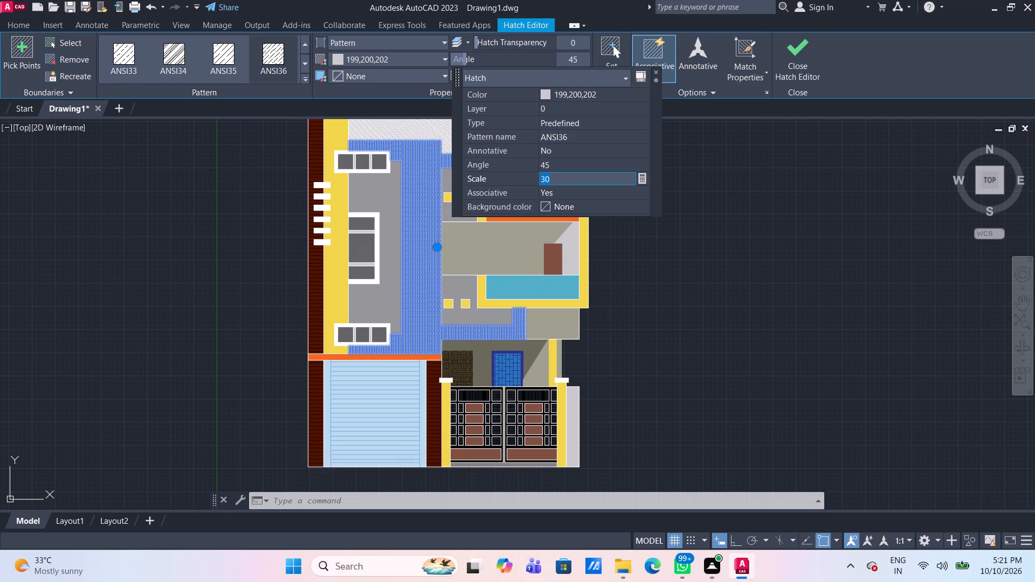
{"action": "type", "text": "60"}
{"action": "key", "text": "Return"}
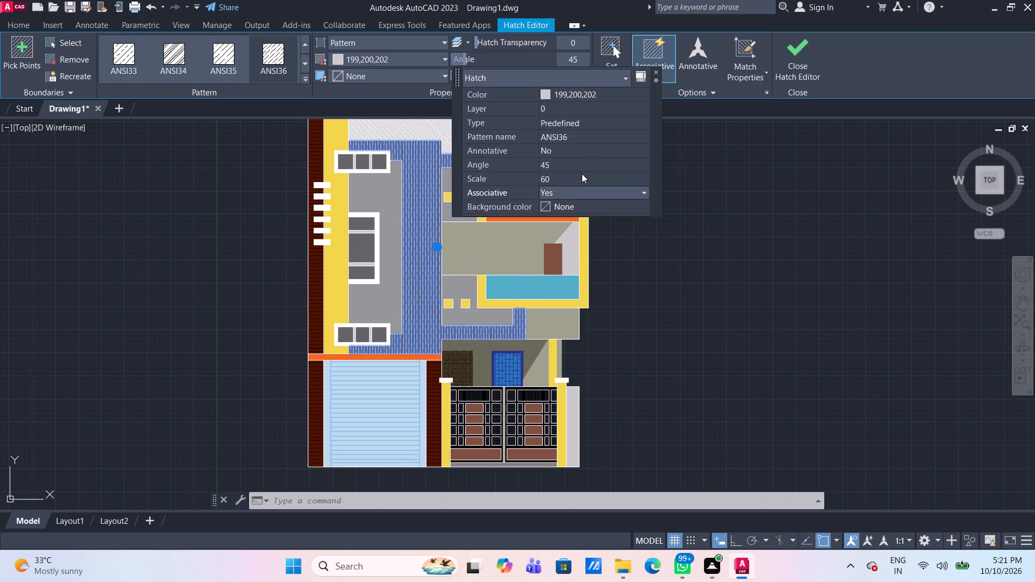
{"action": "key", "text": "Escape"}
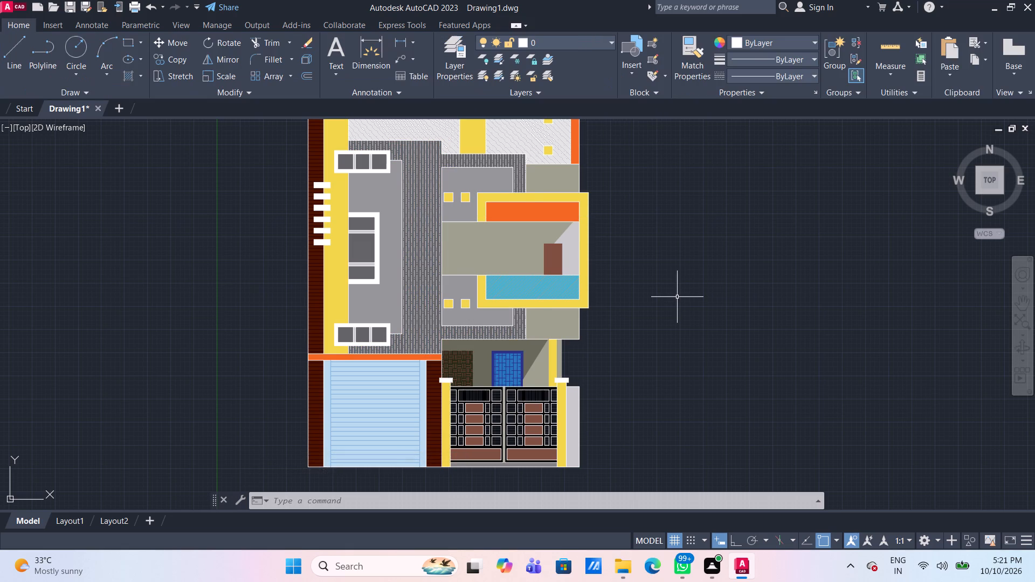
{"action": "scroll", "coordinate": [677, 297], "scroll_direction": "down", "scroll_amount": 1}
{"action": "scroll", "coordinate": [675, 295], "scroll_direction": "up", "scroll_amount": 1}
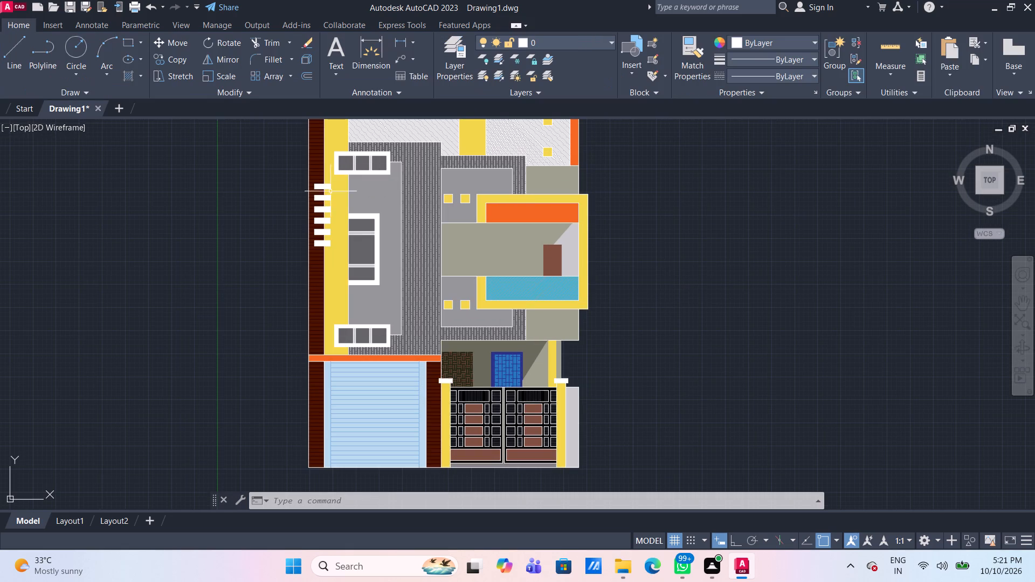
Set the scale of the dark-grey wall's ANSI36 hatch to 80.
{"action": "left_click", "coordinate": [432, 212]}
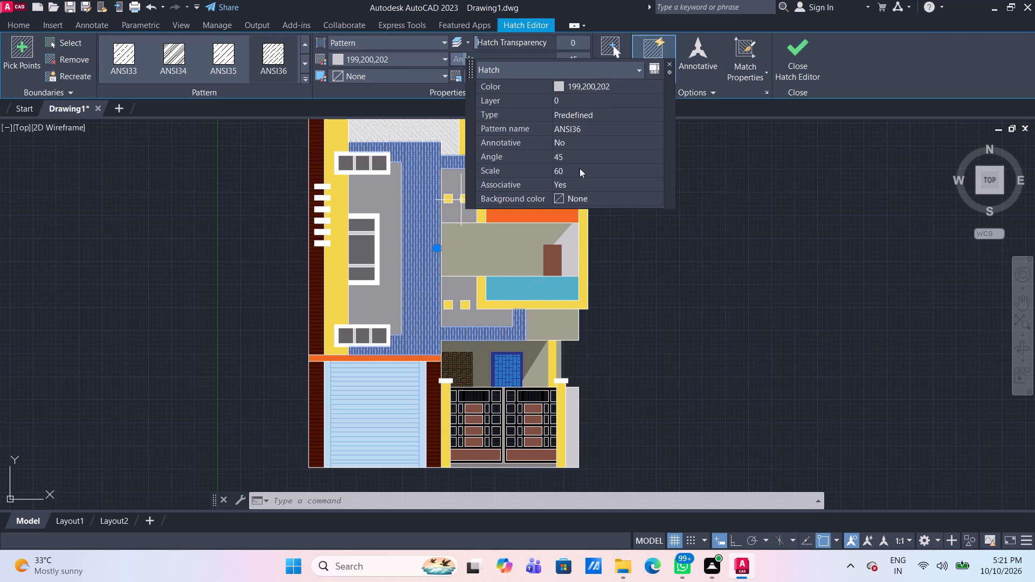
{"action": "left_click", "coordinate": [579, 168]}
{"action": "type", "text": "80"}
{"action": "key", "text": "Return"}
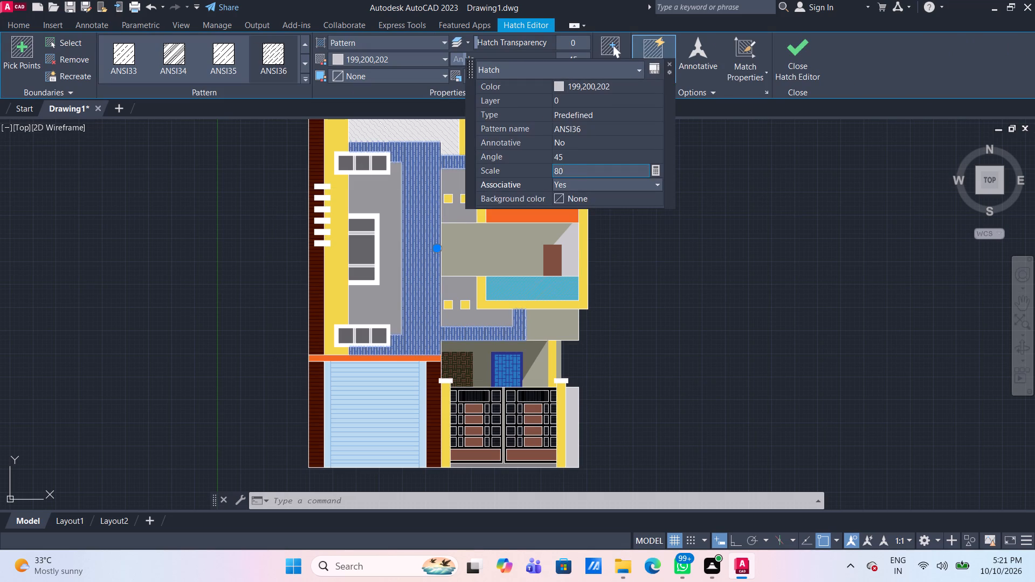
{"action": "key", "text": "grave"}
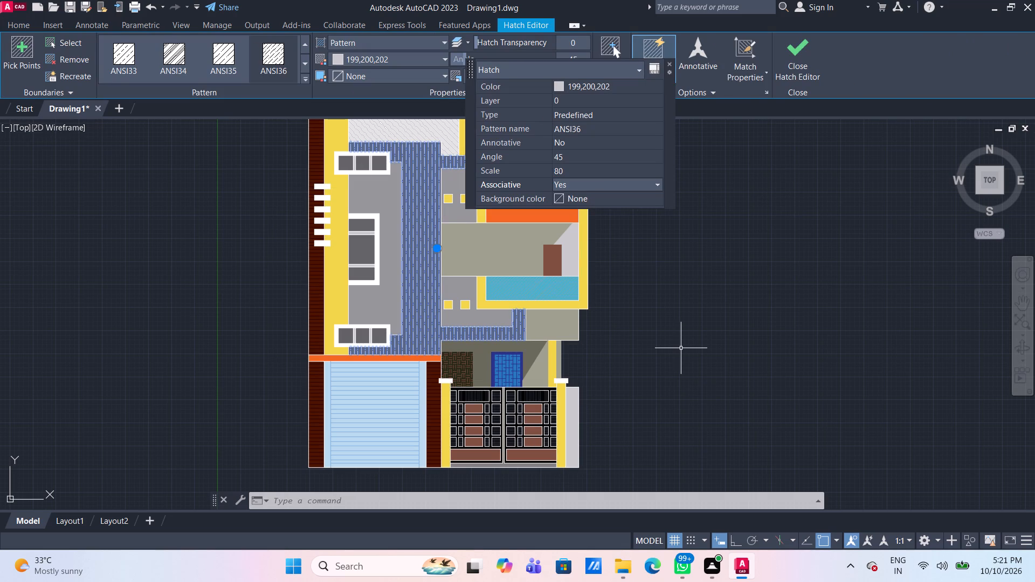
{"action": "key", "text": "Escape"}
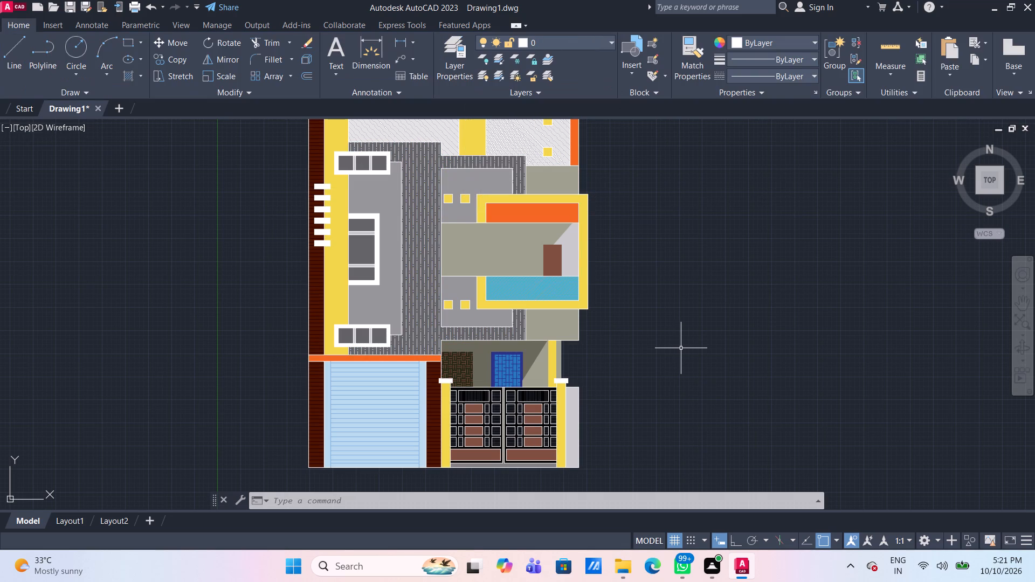
Set the scale of the dark-grey wall's ANSI36 hatch to 85.
{"action": "left_click", "coordinate": [417, 257]}
{"action": "left_click", "coordinate": [581, 211]}
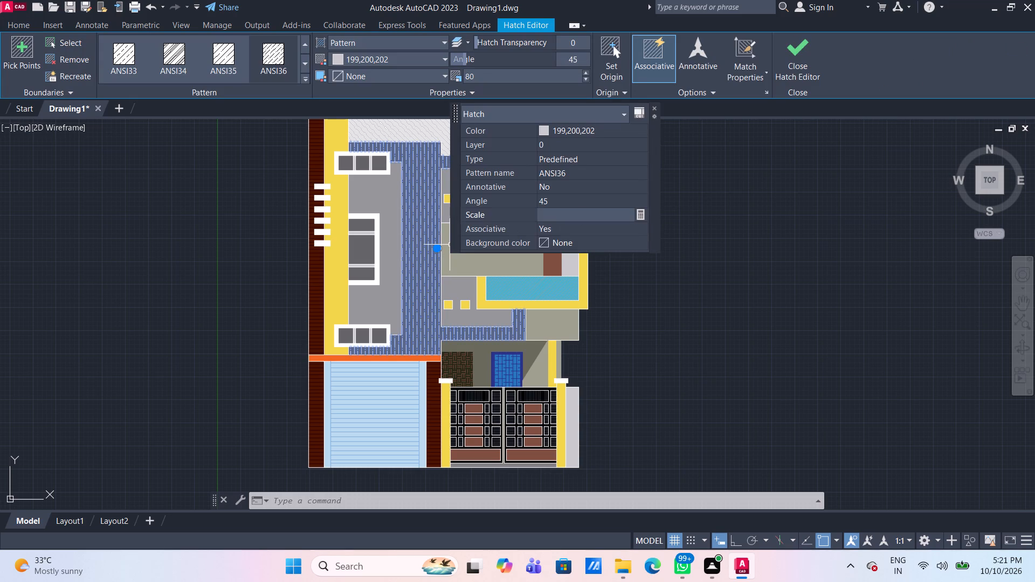
{"action": "type", "text": "85"}
{"action": "key", "text": "Return"}
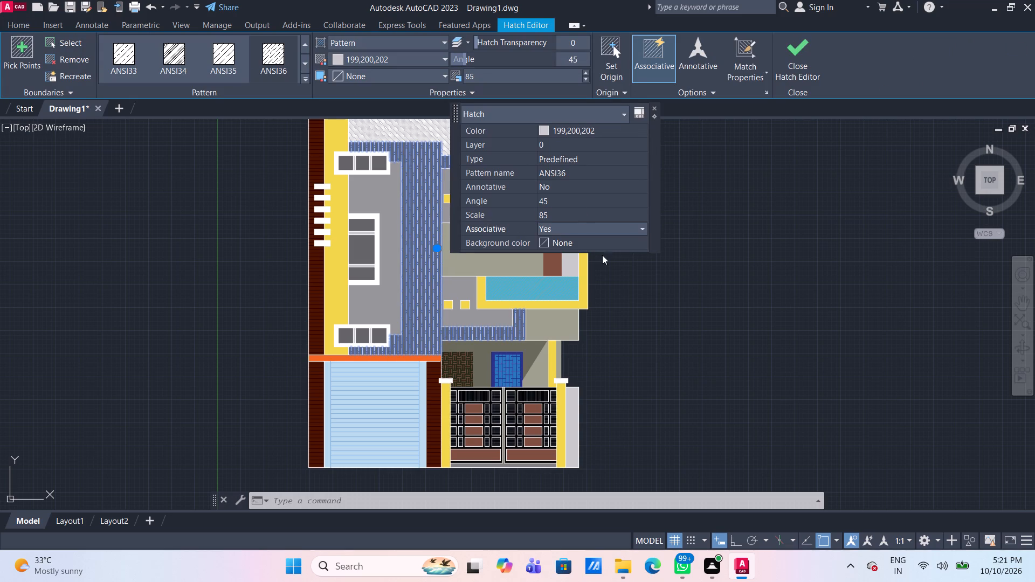
{"action": "key", "text": "Escape"}
{"action": "scroll", "coordinate": [626, 307], "scroll_direction": "down", "scroll_amount": 1}
{"action": "scroll", "coordinate": [629, 309], "scroll_direction": "up", "scroll_amount": 1}
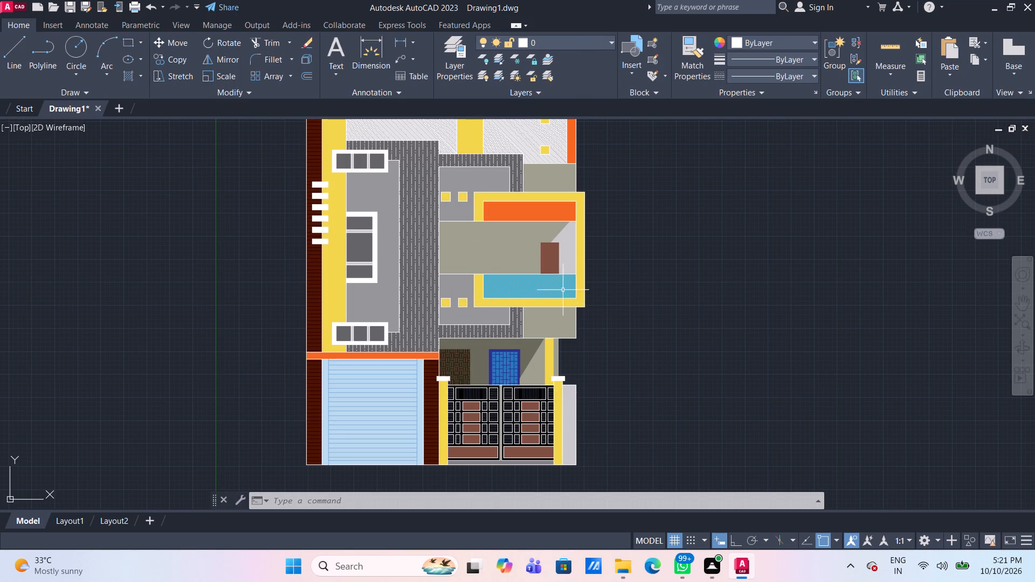
Change the colour of the dark-grey wall's ANSI36 hatch to Color 8.
{"action": "left_click", "coordinate": [419, 234]}
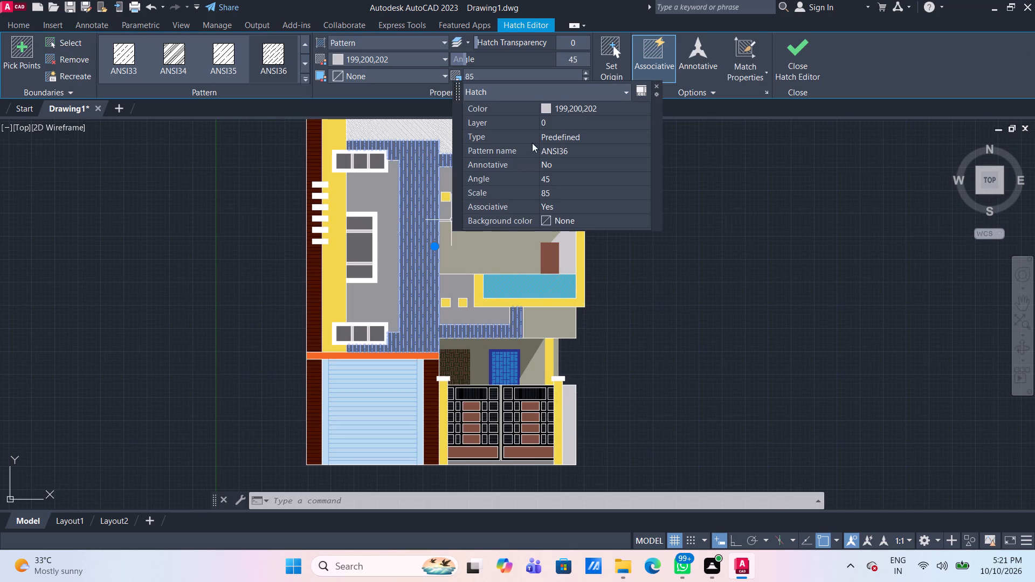
{"action": "left_click", "coordinate": [565, 102]}
{"action": "left_click", "coordinate": [569, 108]}
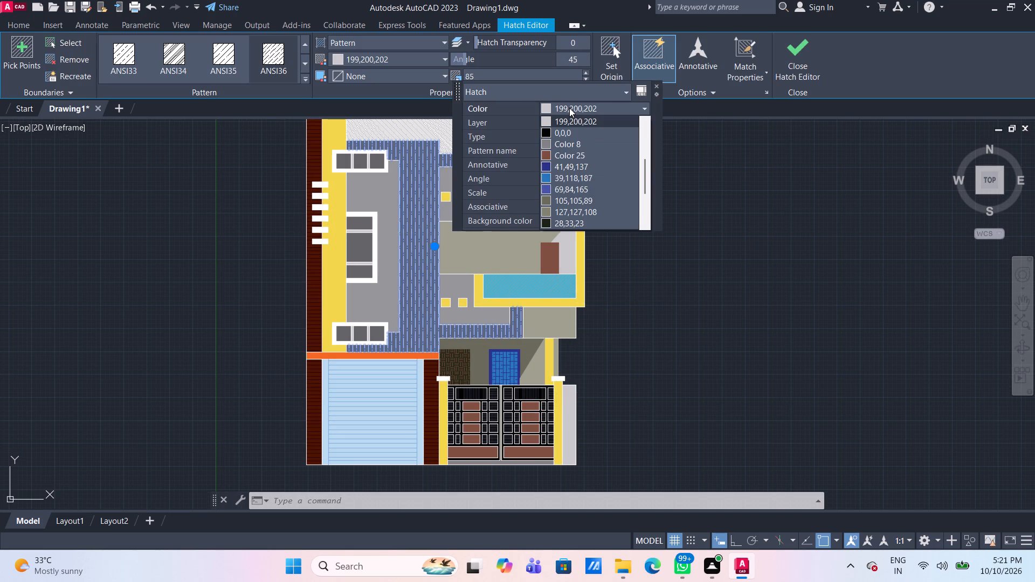
{"action": "left_click", "coordinate": [571, 140]}
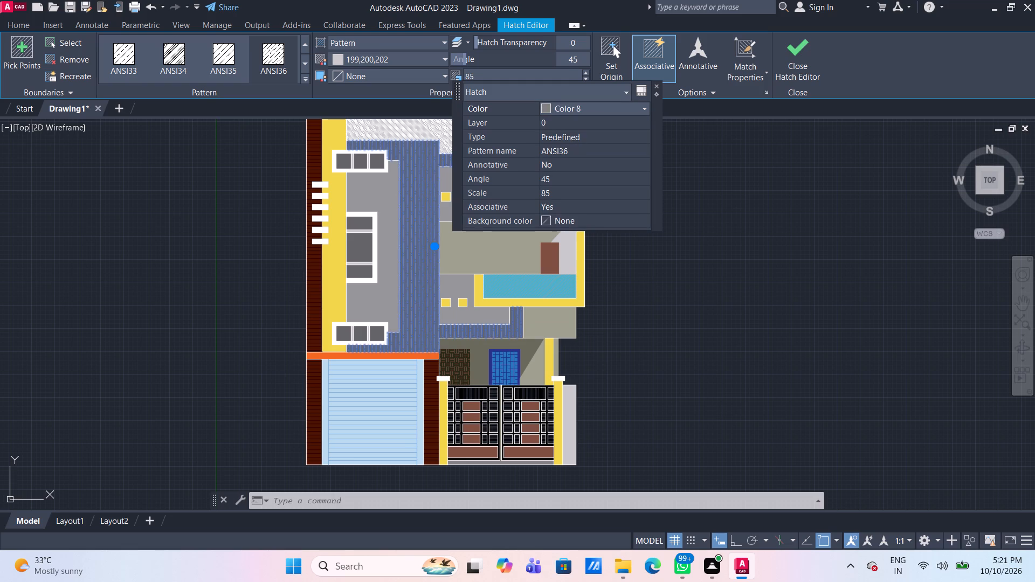
{"action": "key", "text": "Escape"}
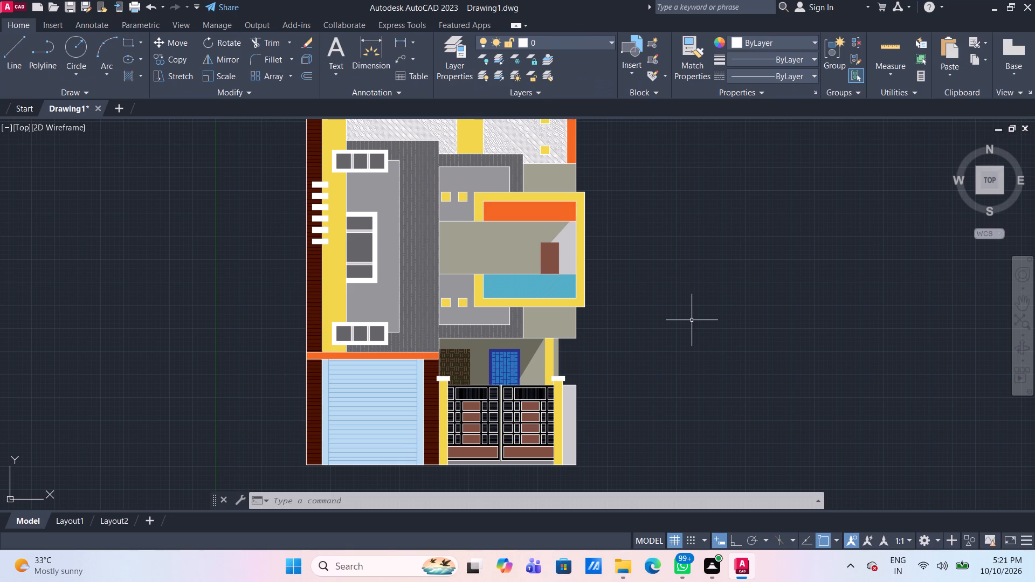
{"action": "scroll", "coordinate": [692, 320], "scroll_direction": "down", "scroll_amount": 1}
{"action": "scroll", "coordinate": [692, 320], "scroll_direction": "up", "scroll_amount": 1}
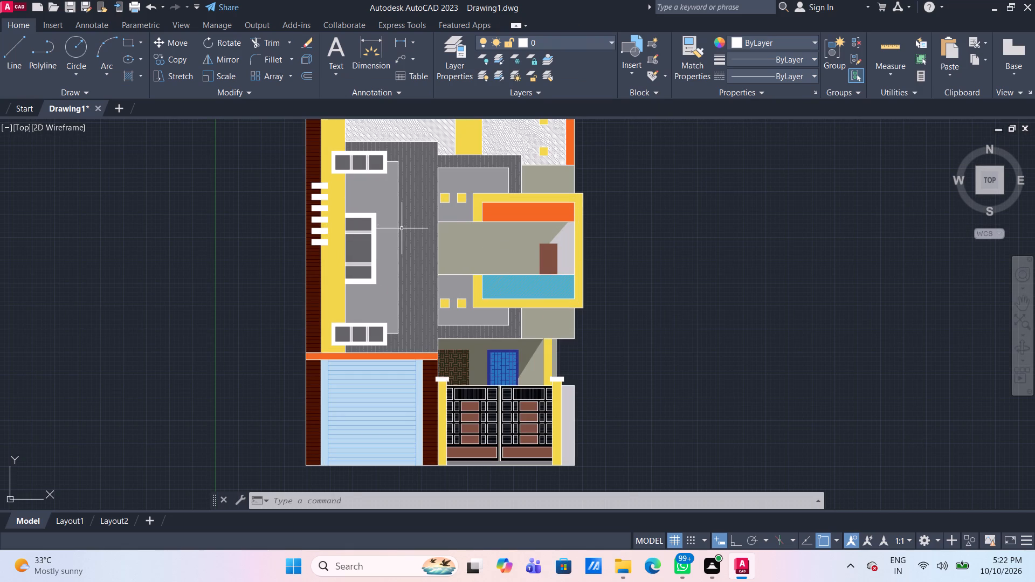
Hatch the light-grey wall panel around the three white-framed windows with the DOTS pattern.
{"action": "left_click", "coordinate": [129, 80]}
{"action": "scroll", "coordinate": [297, 72], "scroll_direction": "down", "scroll_amount": 1}
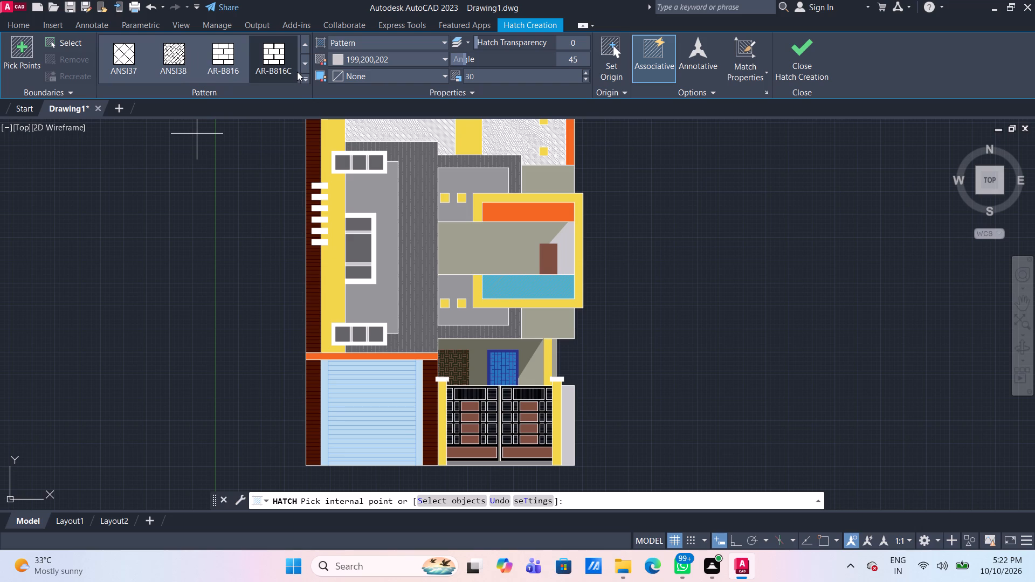
{"action": "scroll", "coordinate": [297, 72], "scroll_direction": "down", "scroll_amount": 3}
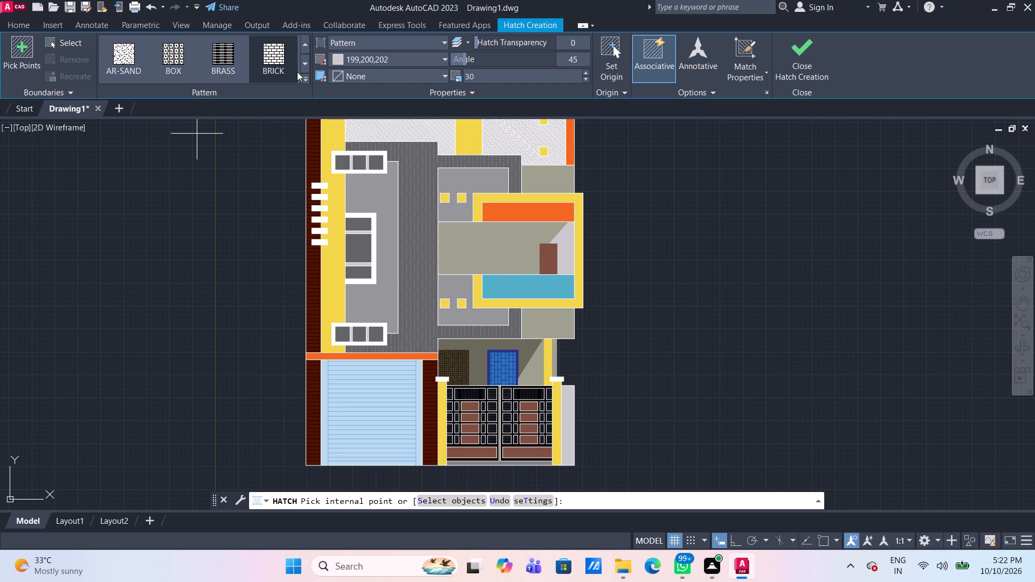
{"action": "scroll", "coordinate": [297, 72], "scroll_direction": "down", "scroll_amount": 4}
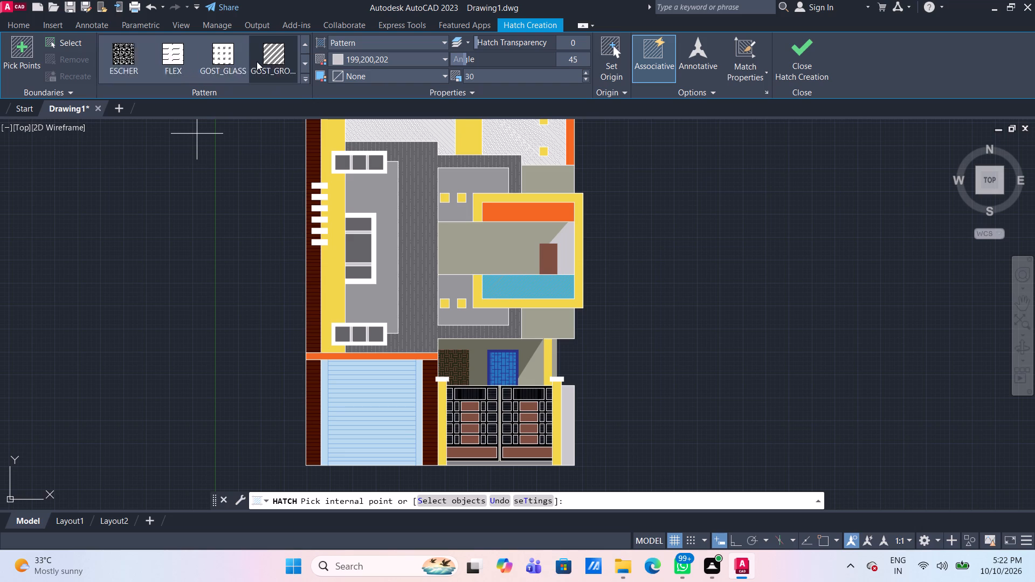
{"action": "scroll", "coordinate": [257, 61], "scroll_direction": "down", "scroll_amount": 2}
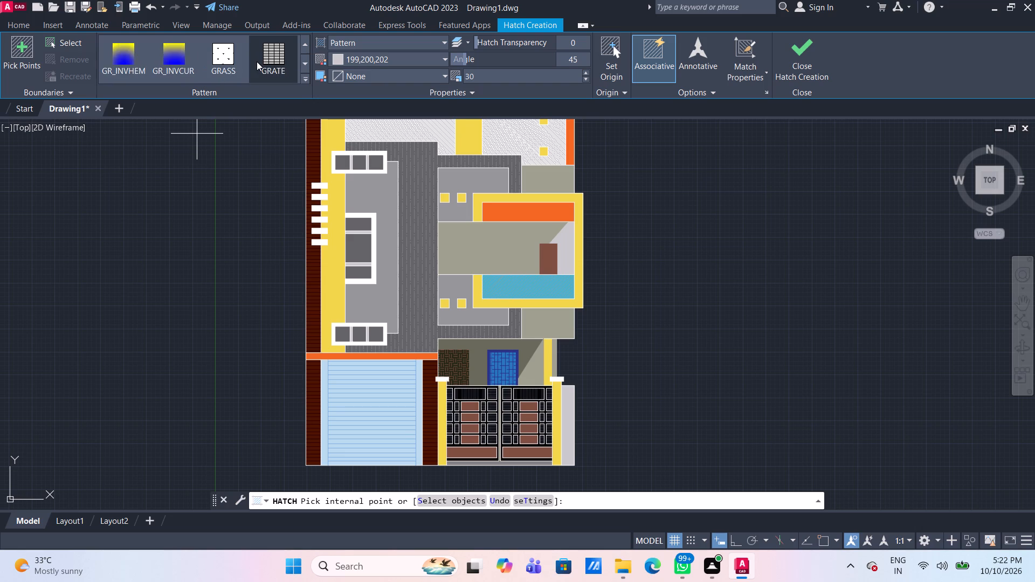
{"action": "scroll", "coordinate": [257, 61], "scroll_direction": "down", "scroll_amount": 7}
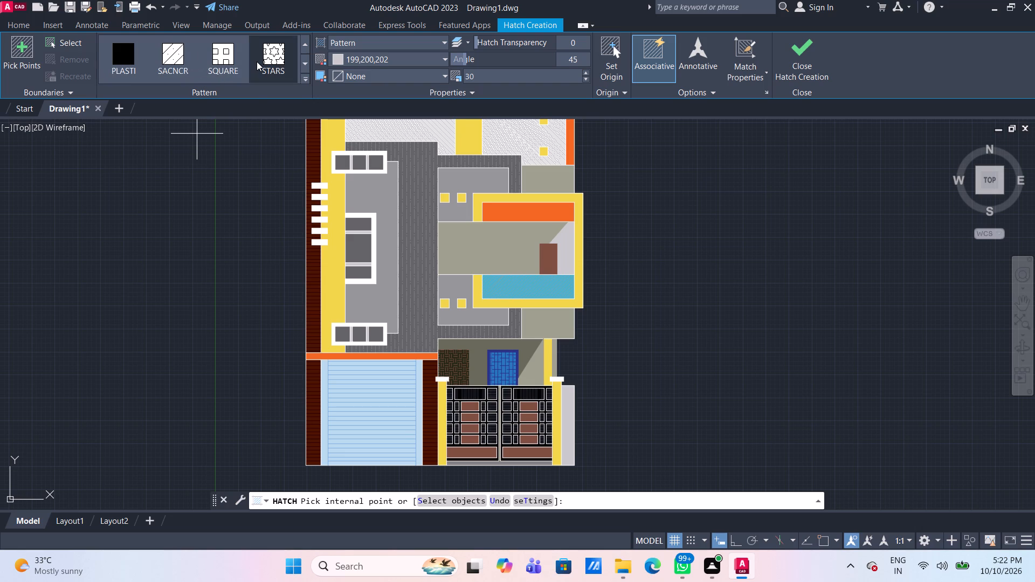
{"action": "scroll", "coordinate": [257, 61], "scroll_direction": "down", "scroll_amount": 1}
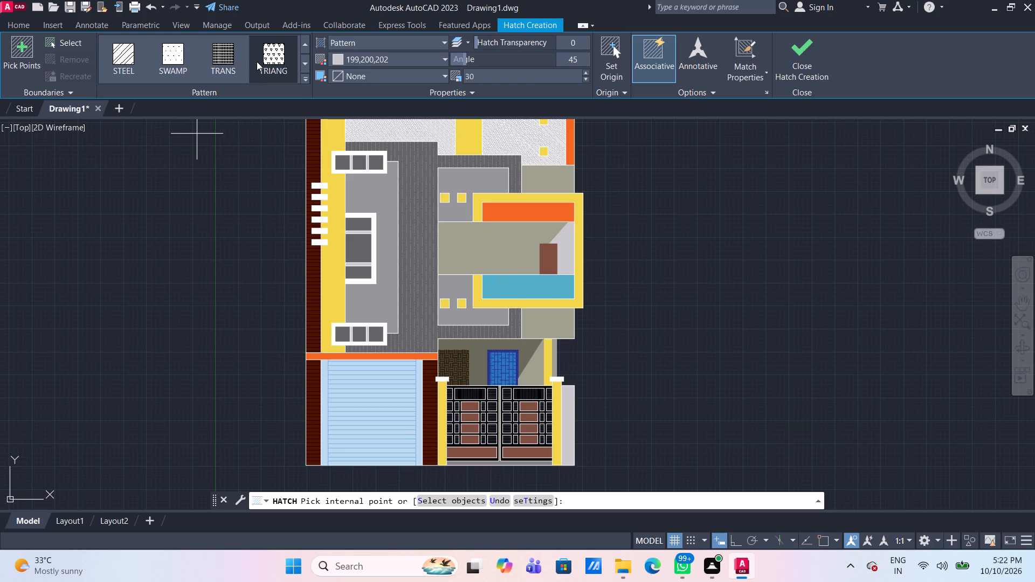
{"action": "scroll", "coordinate": [244, 44], "scroll_direction": "down", "scroll_amount": 2}
{"action": "scroll", "coordinate": [244, 44], "scroll_direction": "up", "scroll_amount": 2}
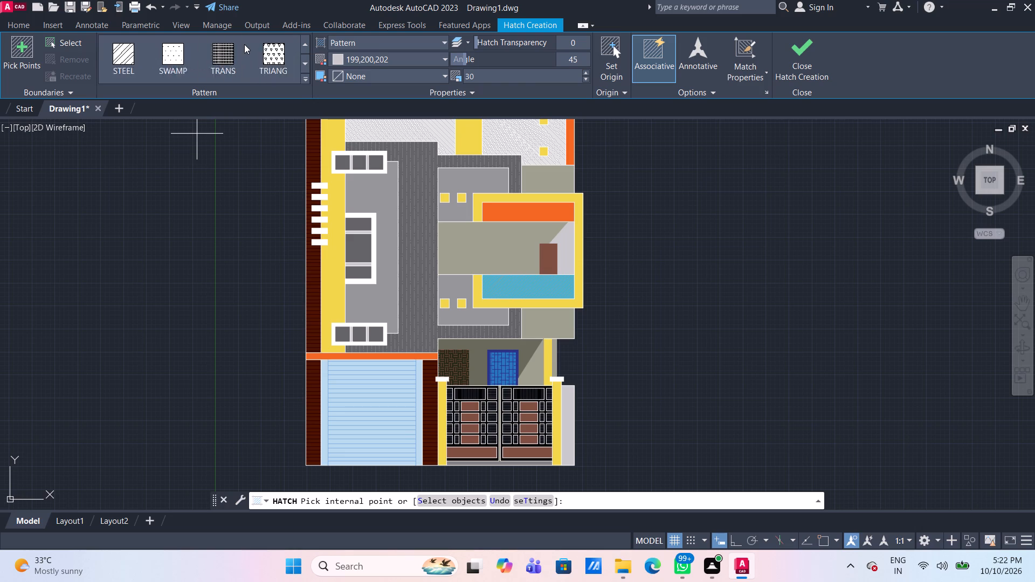
{"action": "scroll", "coordinate": [244, 44], "scroll_direction": "up", "scroll_amount": 7}
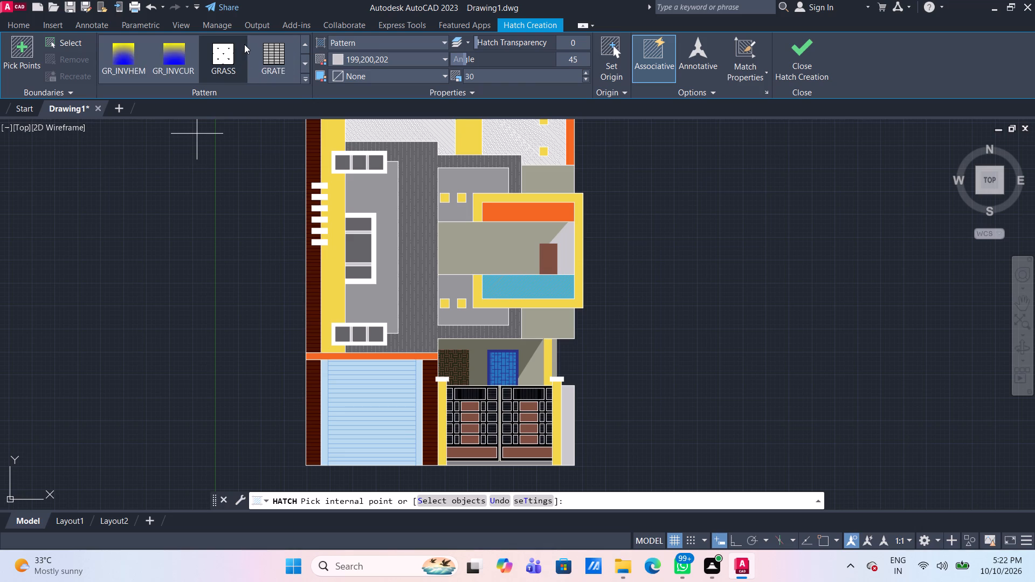
{"action": "scroll", "coordinate": [244, 44], "scroll_direction": "up", "scroll_amount": 5}
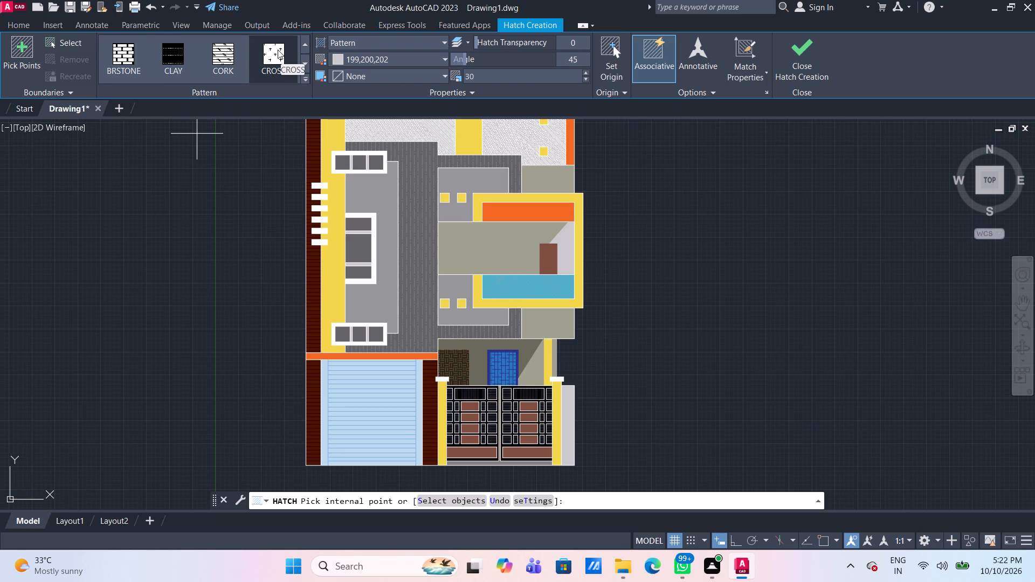
{"action": "scroll", "coordinate": [278, 50], "scroll_direction": "up", "scroll_amount": 2}
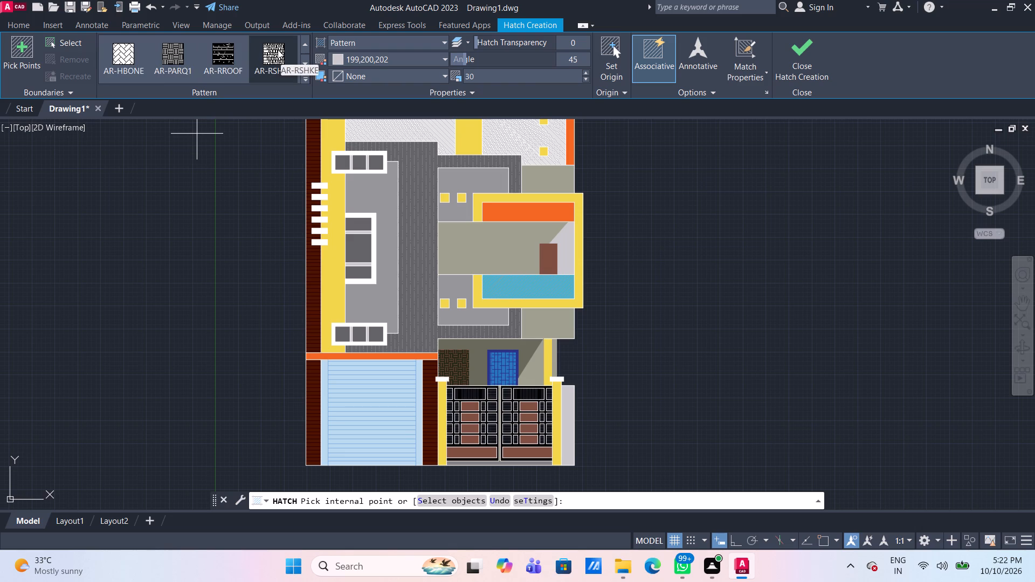
{"action": "scroll", "coordinate": [278, 50], "scroll_direction": "up", "scroll_amount": 2}
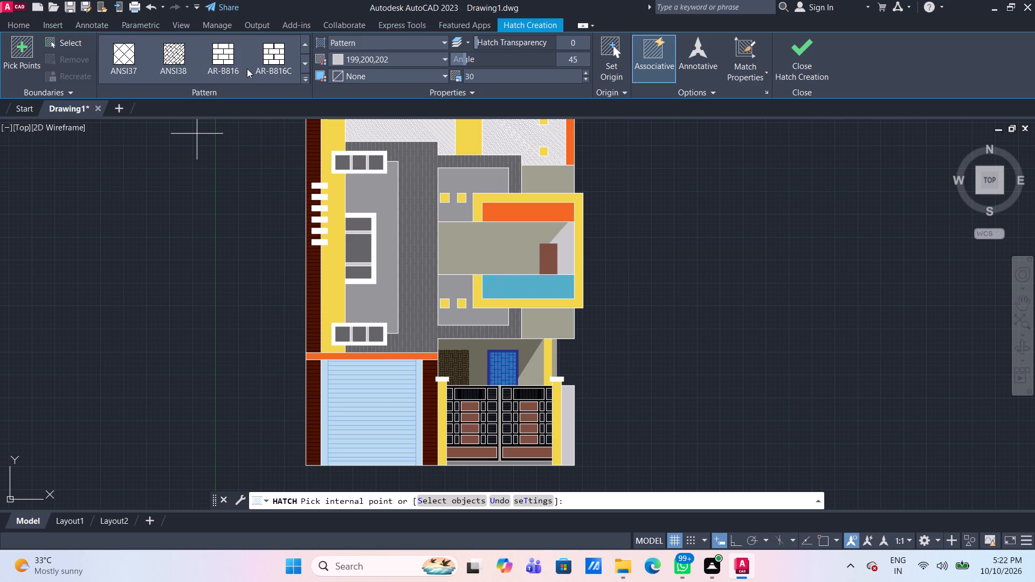
{"action": "scroll", "coordinate": [247, 68], "scroll_direction": "up", "scroll_amount": 1}
{"action": "scroll", "coordinate": [247, 68], "scroll_direction": "down", "scroll_amount": 1}
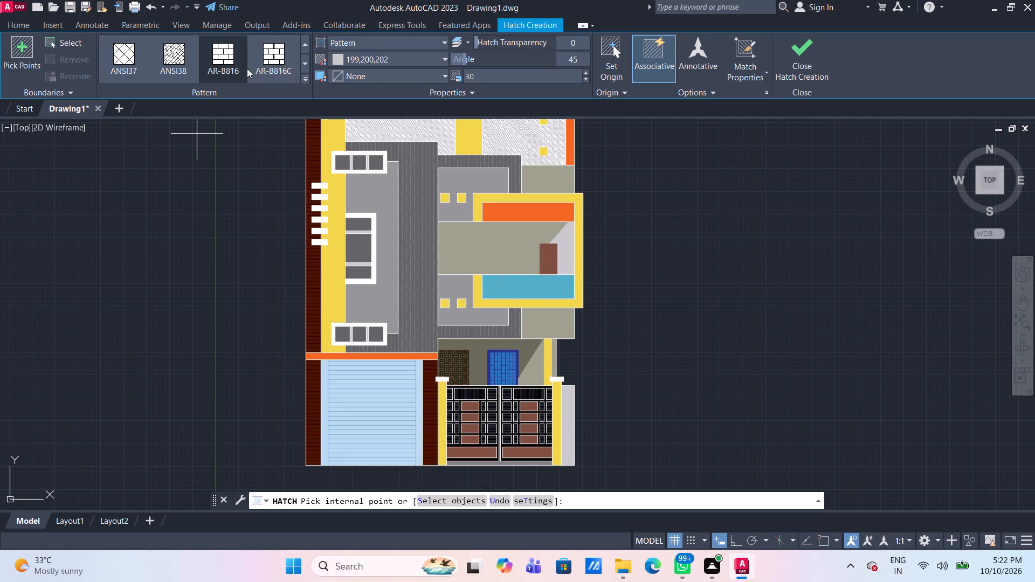
{"action": "scroll", "coordinate": [247, 68], "scroll_direction": "down", "scroll_amount": 1}
{"action": "scroll", "coordinate": [247, 68], "scroll_direction": "up", "scroll_amount": 3}
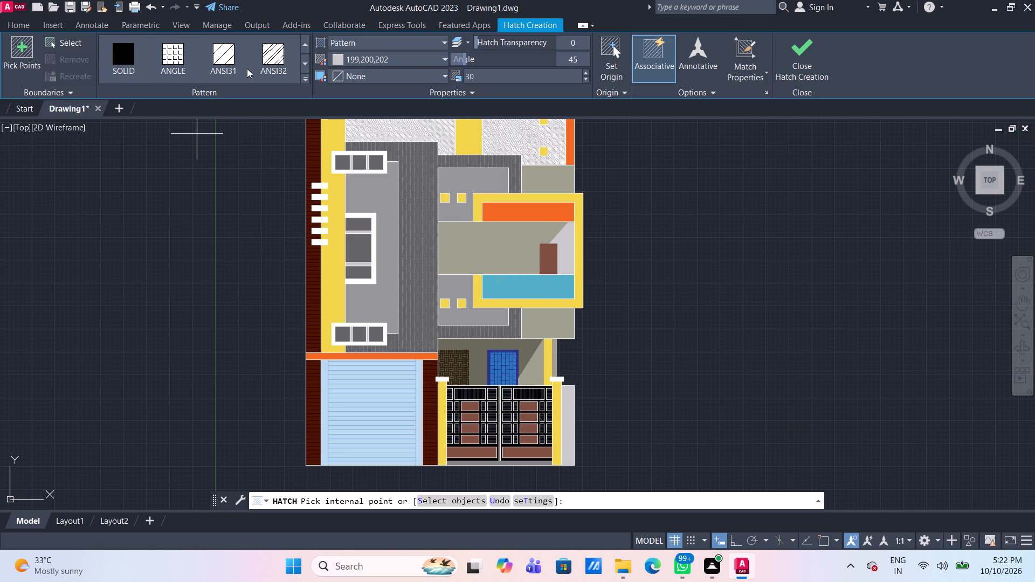
{"action": "scroll", "coordinate": [247, 68], "scroll_direction": "down", "scroll_amount": 4}
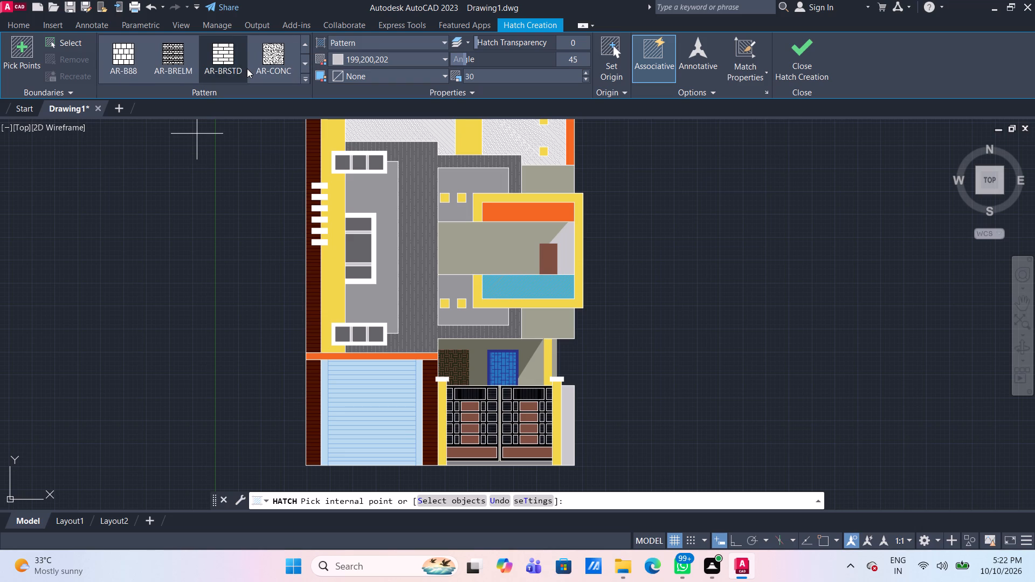
{"action": "scroll", "coordinate": [247, 68], "scroll_direction": "down", "scroll_amount": 1}
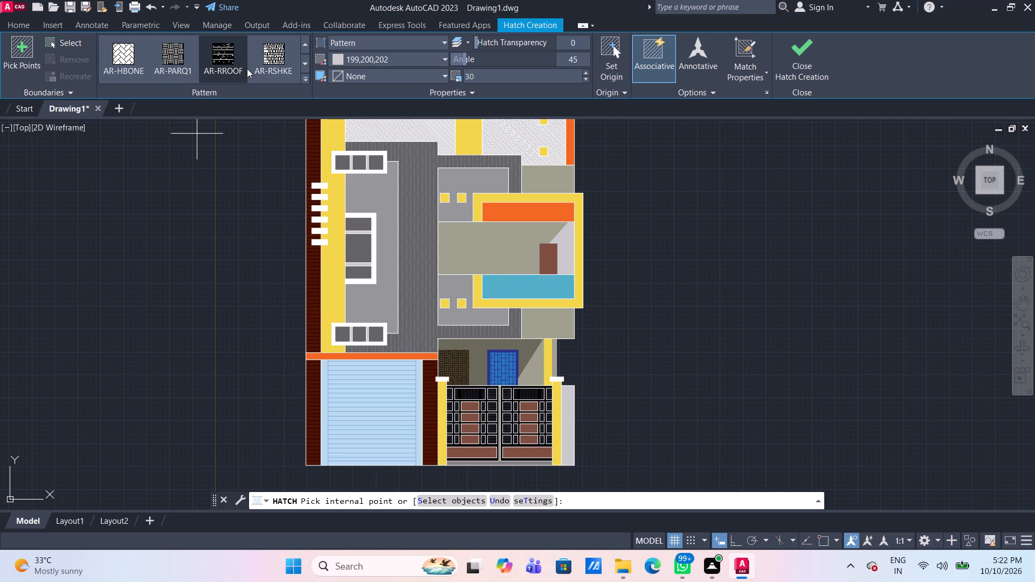
{"action": "scroll", "coordinate": [247, 68], "scroll_direction": "down", "scroll_amount": 1}
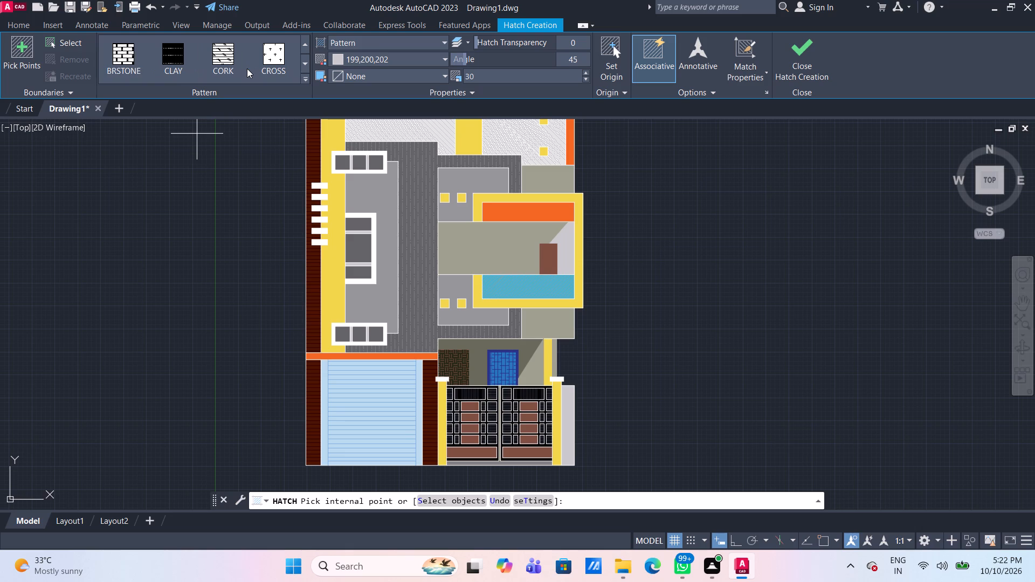
{"action": "scroll", "coordinate": [247, 68], "scroll_direction": "down", "scroll_amount": 1}
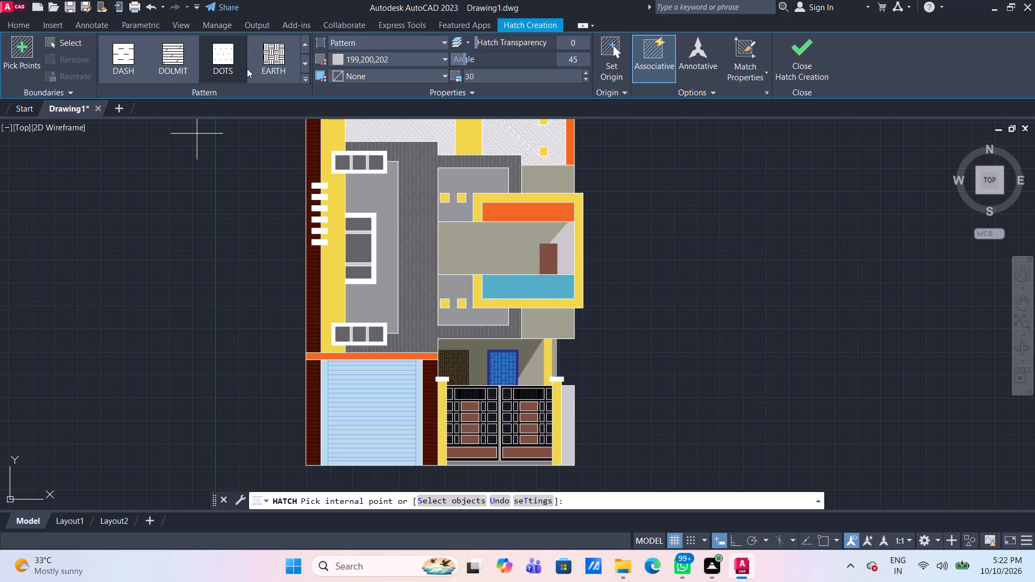
{"action": "left_click", "coordinate": [218, 58]}
{"action": "left_click", "coordinate": [379, 197]}
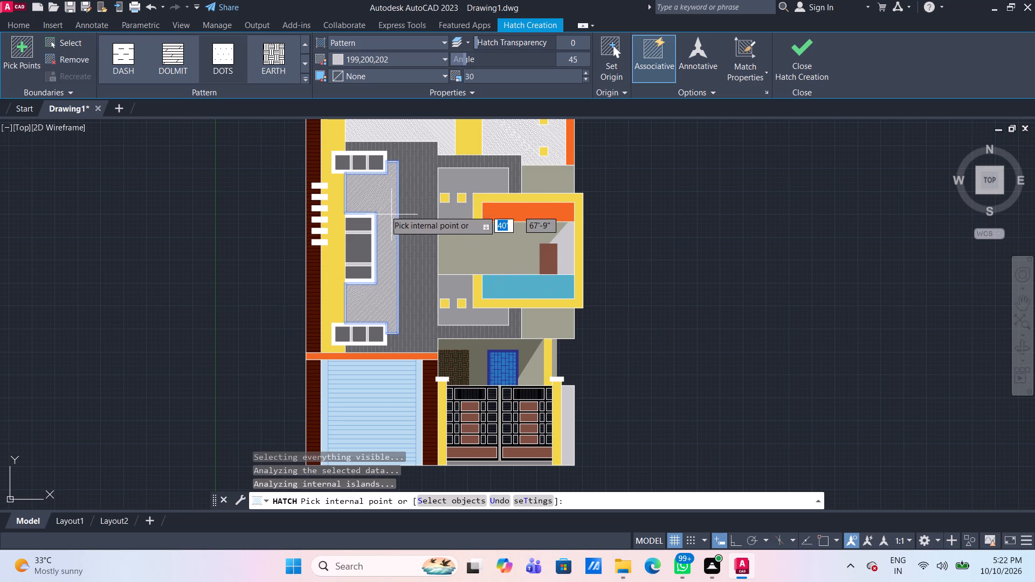
{"action": "scroll", "coordinate": [384, 209], "scroll_direction": "up", "scroll_amount": 5}
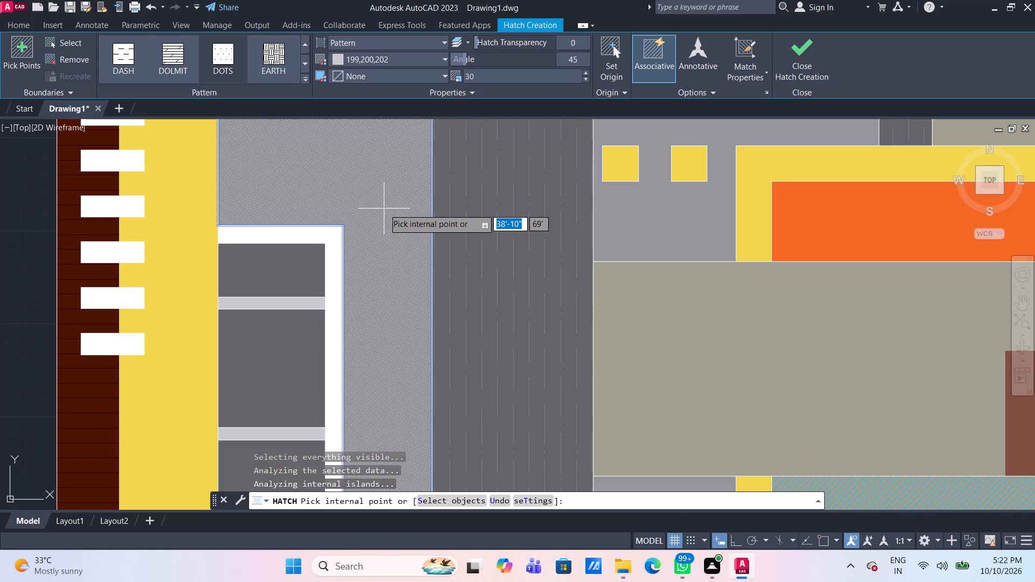
{"action": "scroll", "coordinate": [384, 209], "scroll_direction": "down", "scroll_amount": 2}
{"action": "scroll", "coordinate": [524, 264], "scroll_direction": "down", "scroll_amount": 1}
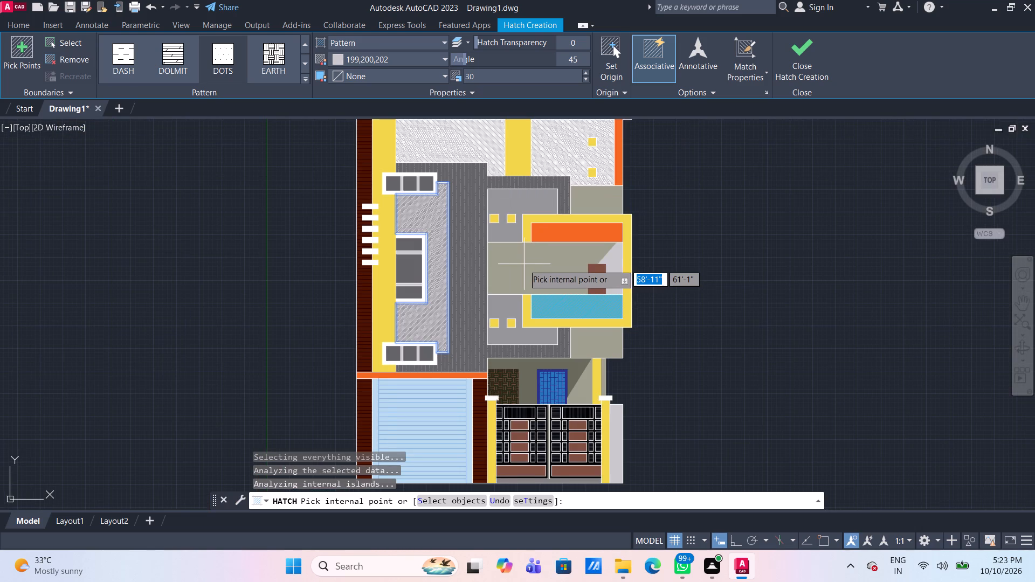
{"action": "key", "text": "Escape"}
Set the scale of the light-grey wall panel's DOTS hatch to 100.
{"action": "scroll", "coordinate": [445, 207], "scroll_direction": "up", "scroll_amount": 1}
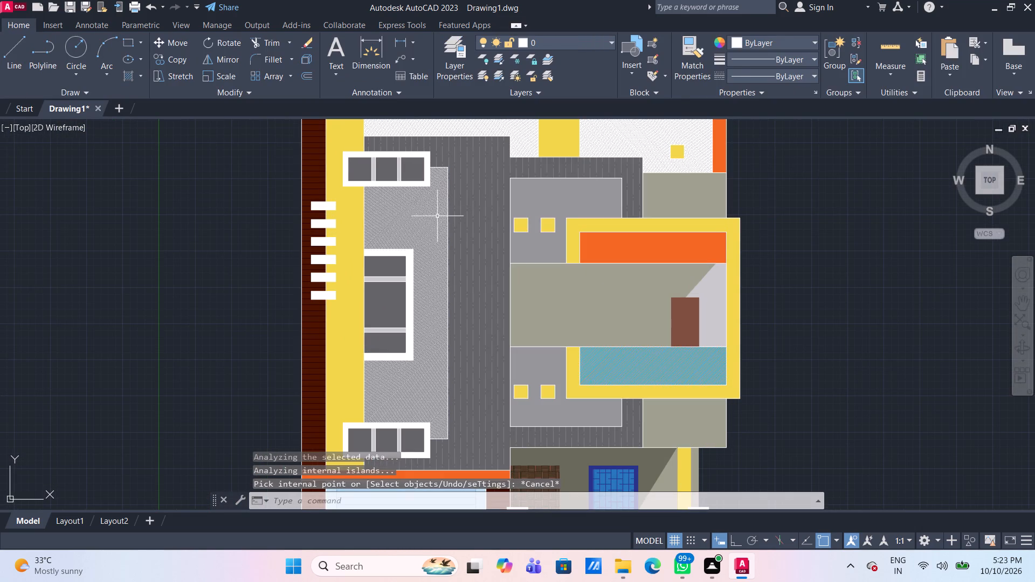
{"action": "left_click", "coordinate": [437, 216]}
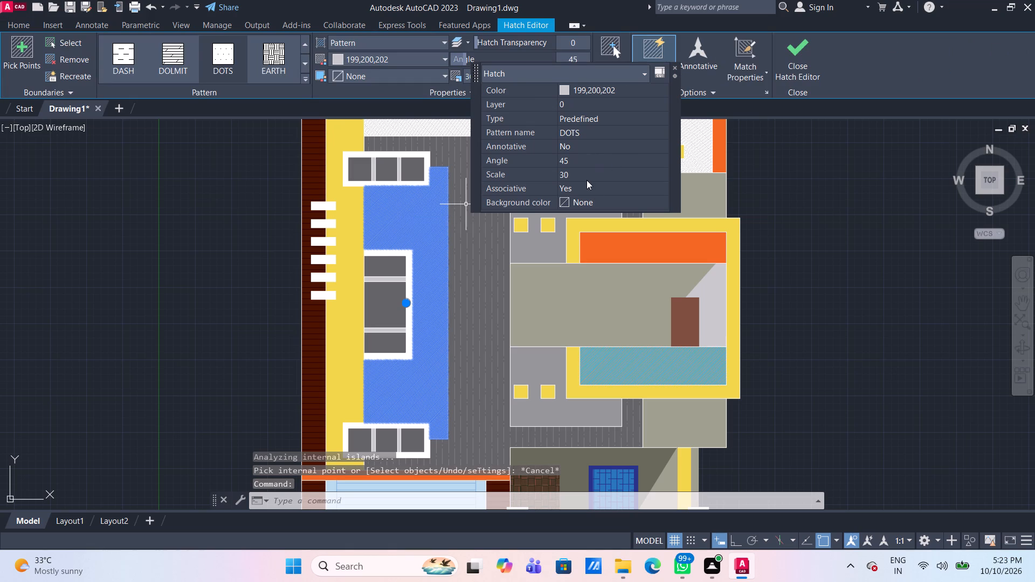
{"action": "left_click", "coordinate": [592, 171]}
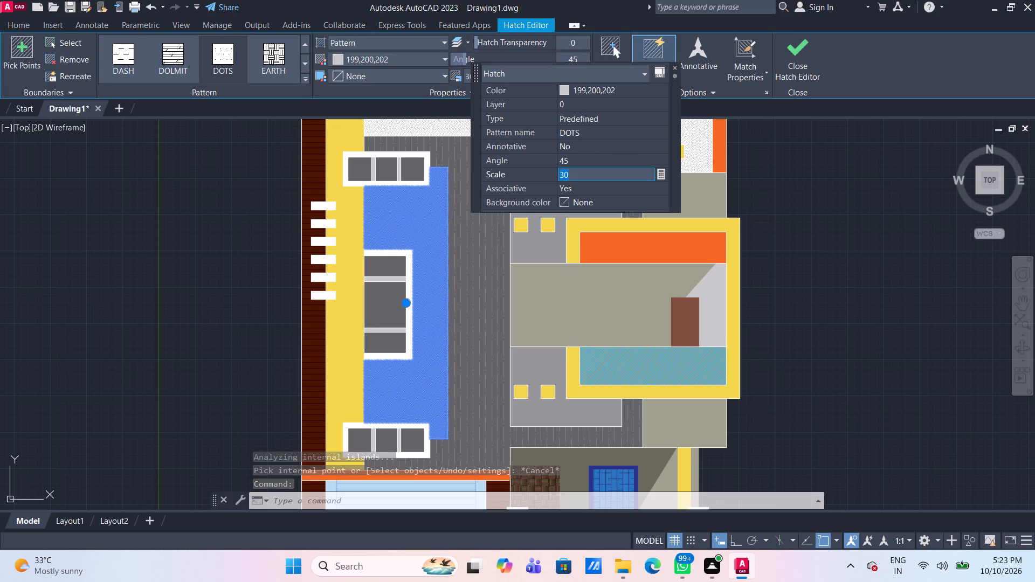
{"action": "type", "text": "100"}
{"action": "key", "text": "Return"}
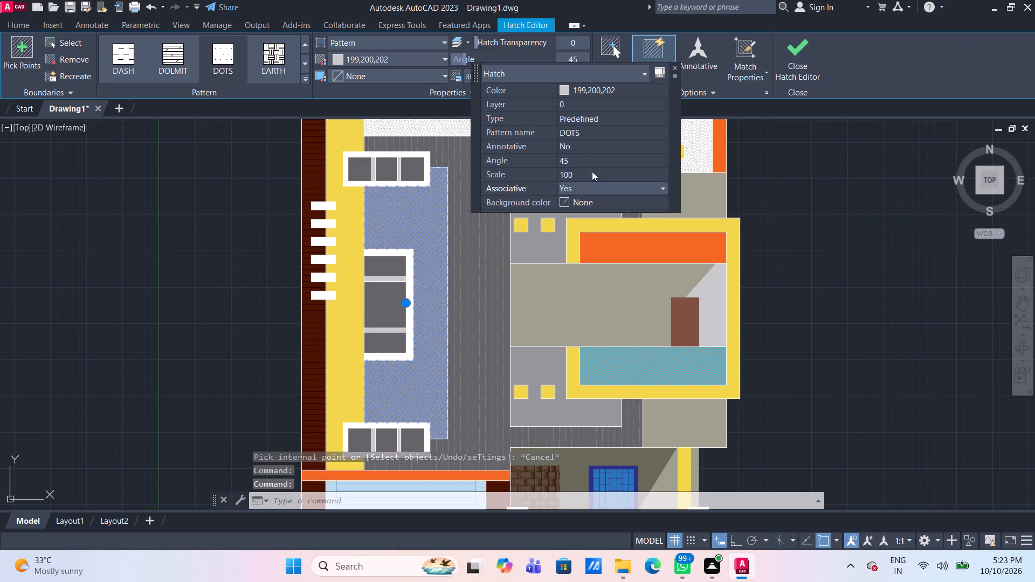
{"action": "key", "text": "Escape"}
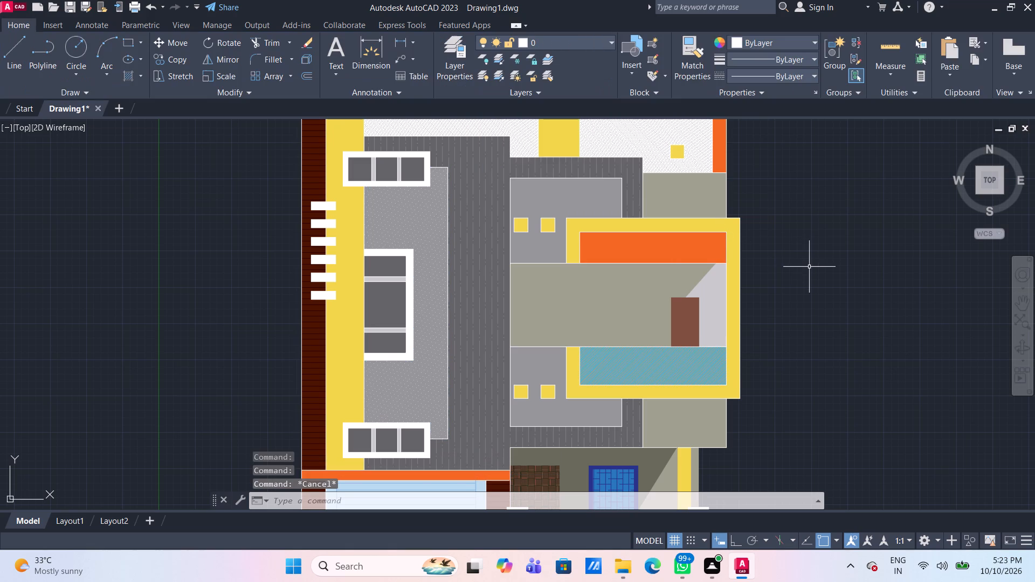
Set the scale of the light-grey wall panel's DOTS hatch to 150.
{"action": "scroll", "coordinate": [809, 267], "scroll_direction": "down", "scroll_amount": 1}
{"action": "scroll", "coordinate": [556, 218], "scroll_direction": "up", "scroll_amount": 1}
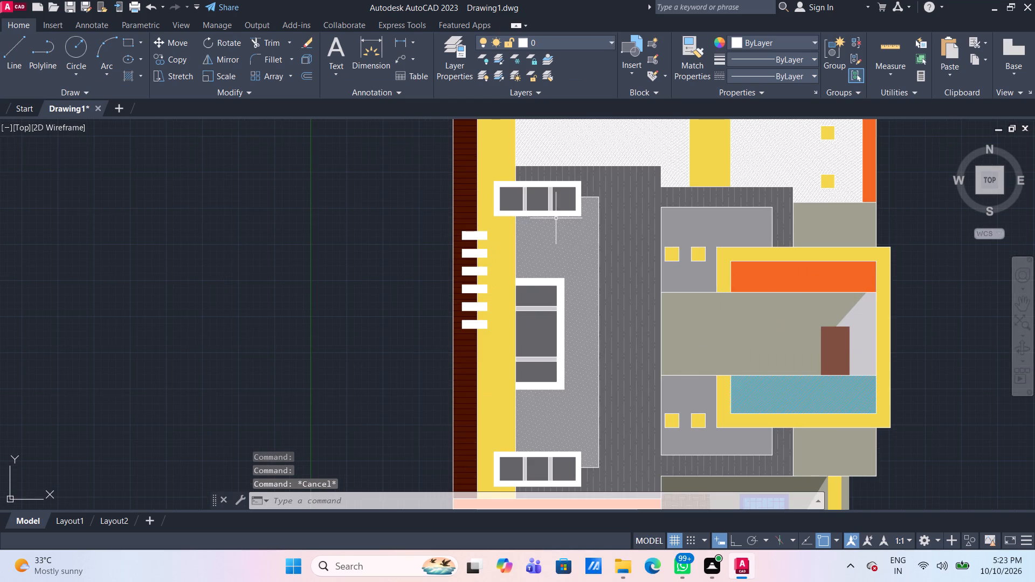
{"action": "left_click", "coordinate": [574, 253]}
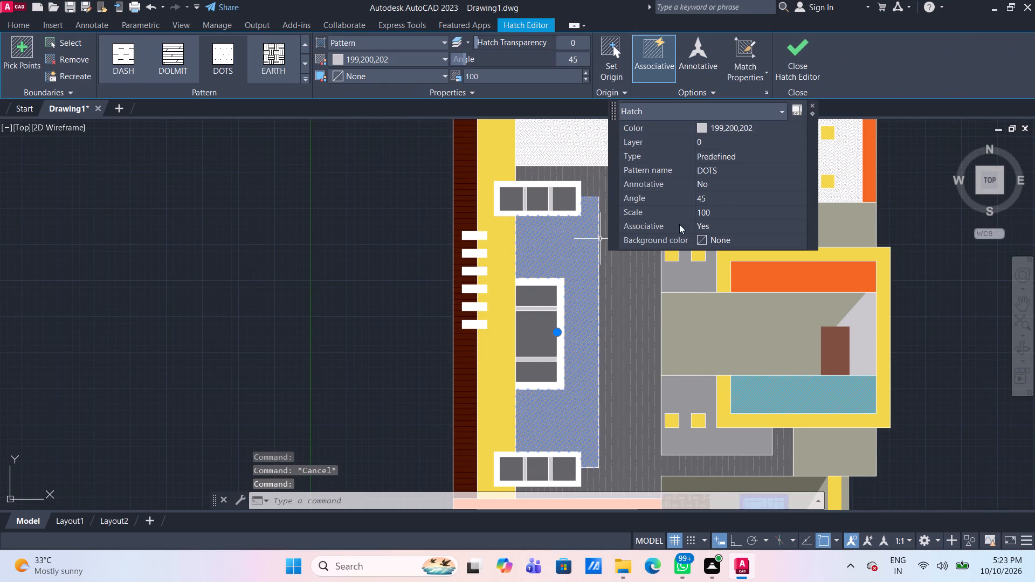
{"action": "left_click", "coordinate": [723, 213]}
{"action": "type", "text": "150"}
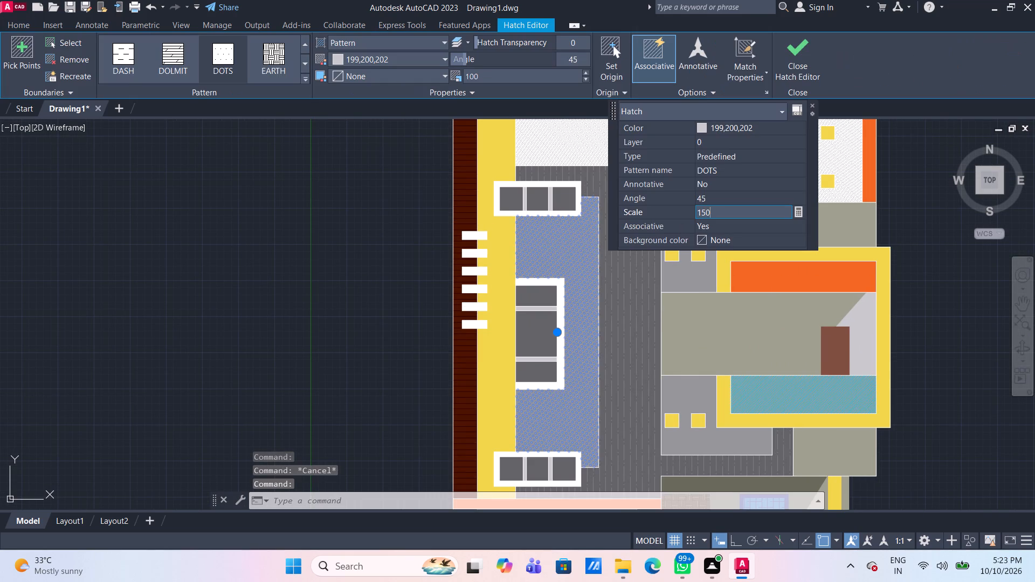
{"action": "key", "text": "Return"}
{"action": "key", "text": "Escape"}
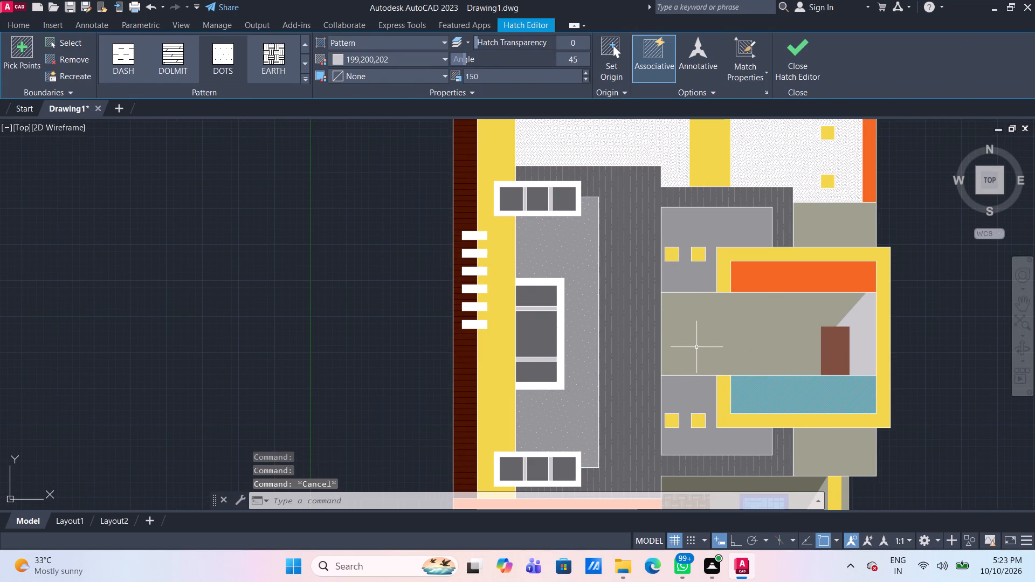
Set the scale of the light-grey wall panel's DOTS hatch to 125.
{"action": "scroll", "coordinate": [696, 347], "scroll_direction": "down", "scroll_amount": 3}
{"action": "scroll", "coordinate": [856, 384], "scroll_direction": "up", "scroll_amount": 1}
{"action": "middle_click_drag", "start_coordinate": [852, 384], "coordinate": [806, 377]}
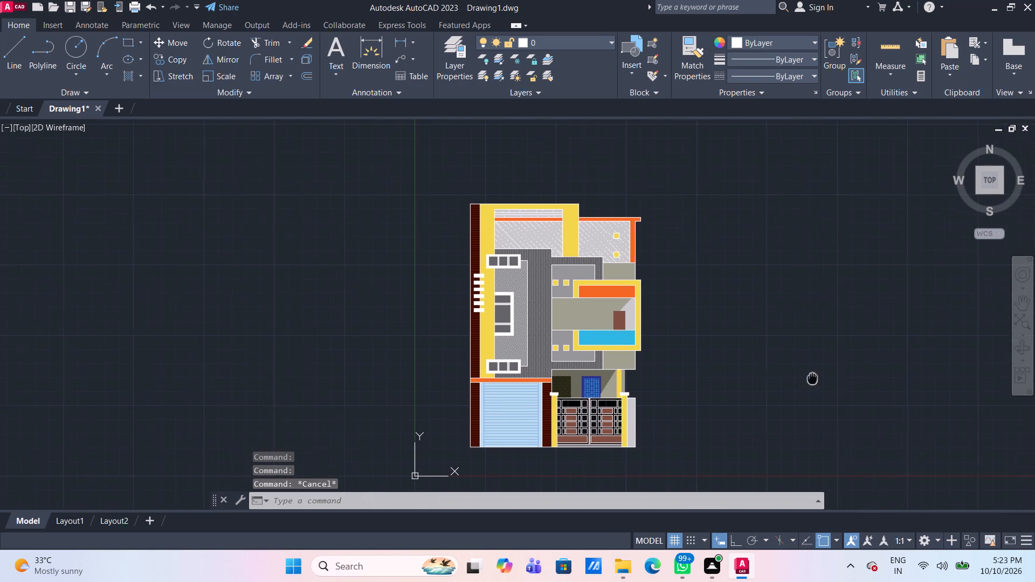
{"action": "middle_click_drag", "start_coordinate": [806, 377], "coordinate": [806, 377]}
{"action": "scroll", "coordinate": [601, 294], "scroll_direction": "up", "scroll_amount": 3}
{"action": "scroll", "coordinate": [578, 305], "scroll_direction": "down", "scroll_amount": 2}
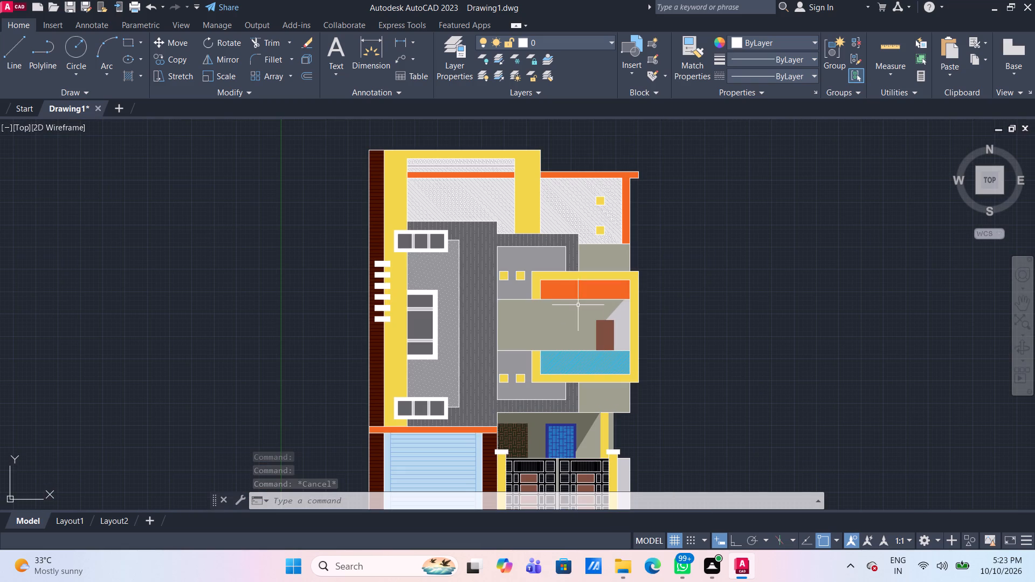
{"action": "left_click", "coordinate": [436, 273]}
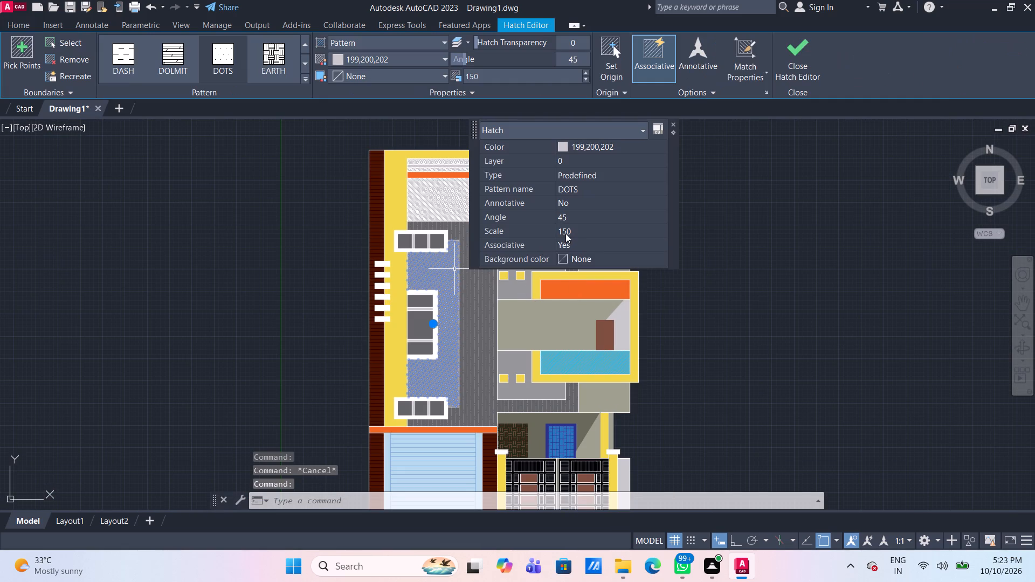
{"action": "left_click", "coordinate": [571, 230]}
{"action": "type", "text": "125"}
{"action": "key", "text": "Return"}
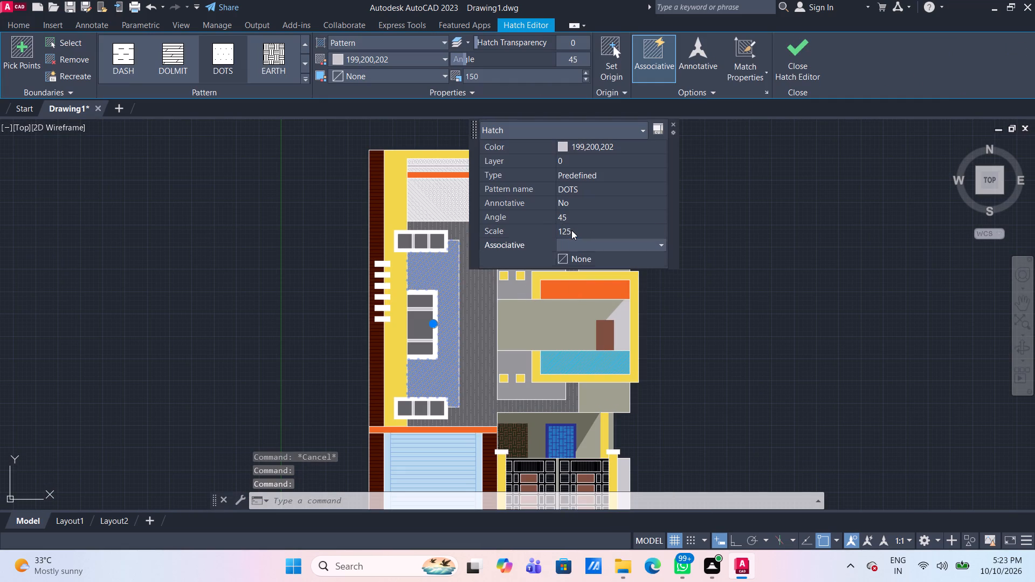
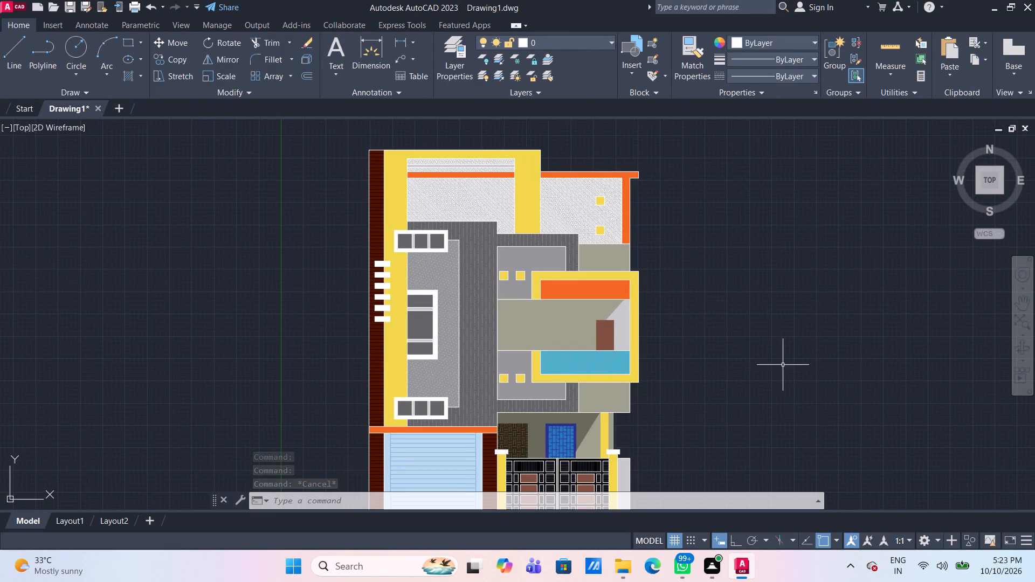
Hatch the upper and lower light-grey wall panels beside the yellow-framed balcony with the DOTS pattern at scale 125.
{"action": "left_click", "coordinate": [132, 76]}
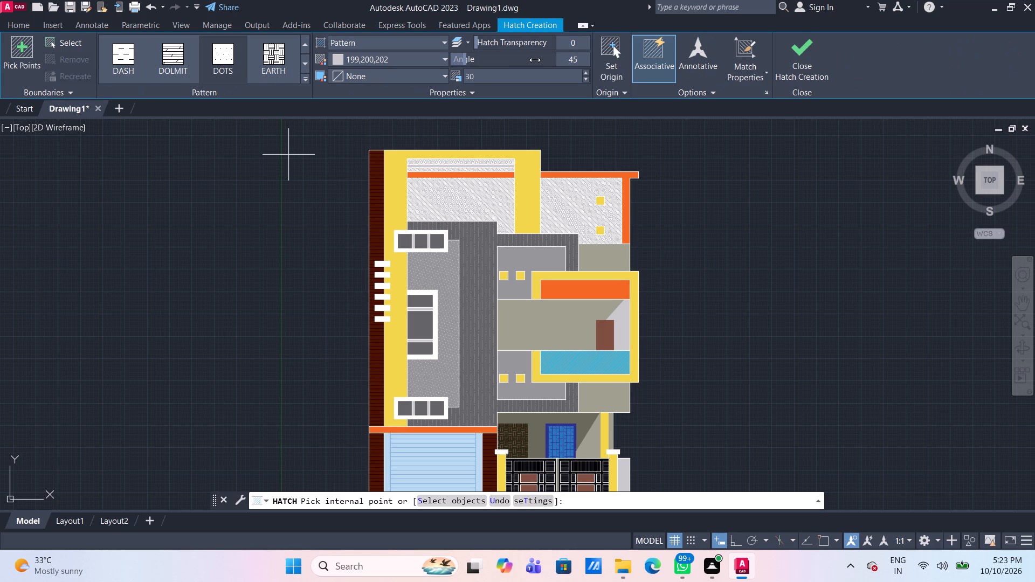
{"action": "left_click", "coordinate": [537, 78]}
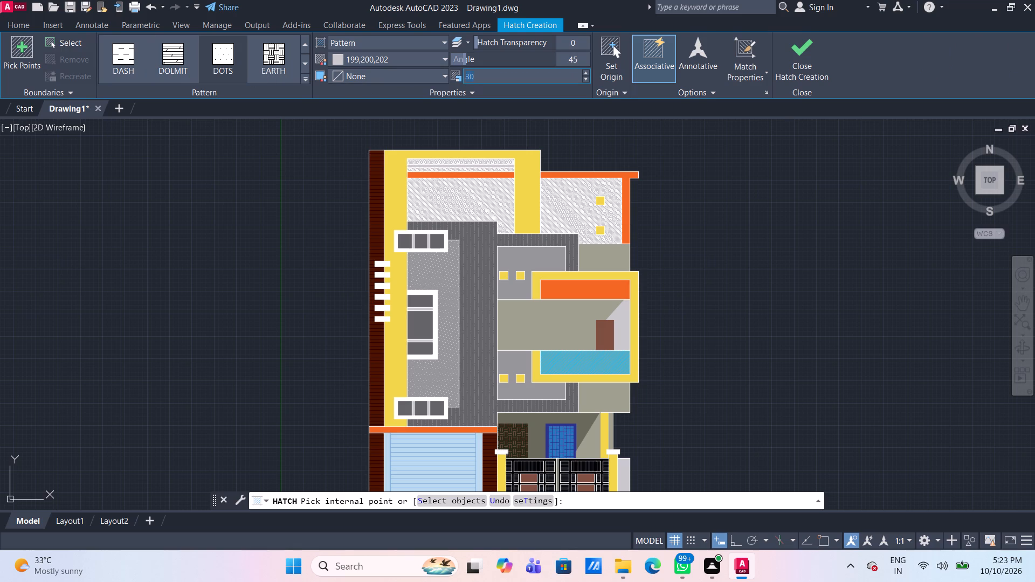
{"action": "type", "text": "125"}
{"action": "key", "text": "Return"}
{"action": "left_click", "coordinate": [528, 262]}
{"action": "left_click", "coordinate": [544, 389]}
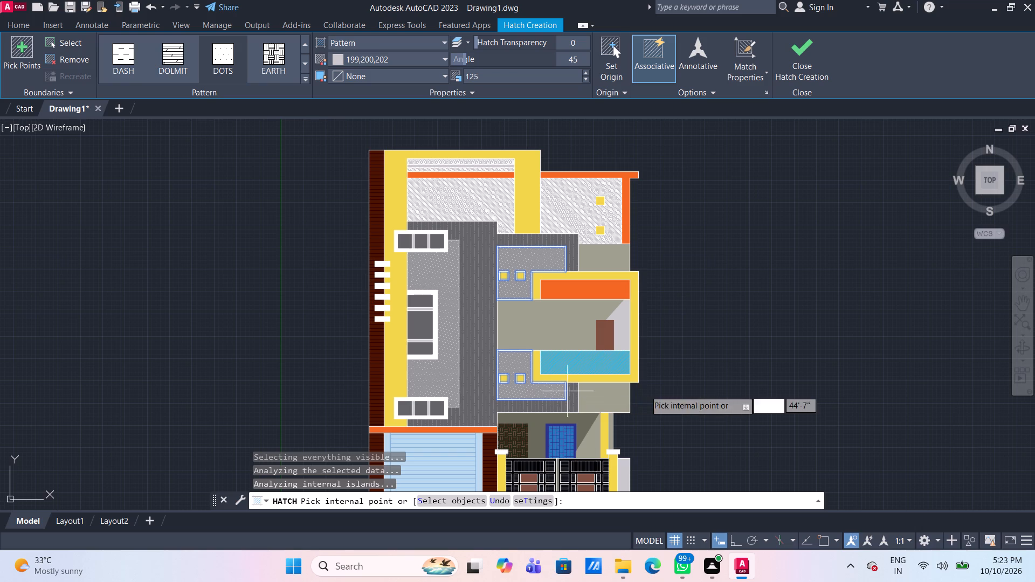
{"action": "key", "text": "Return"}
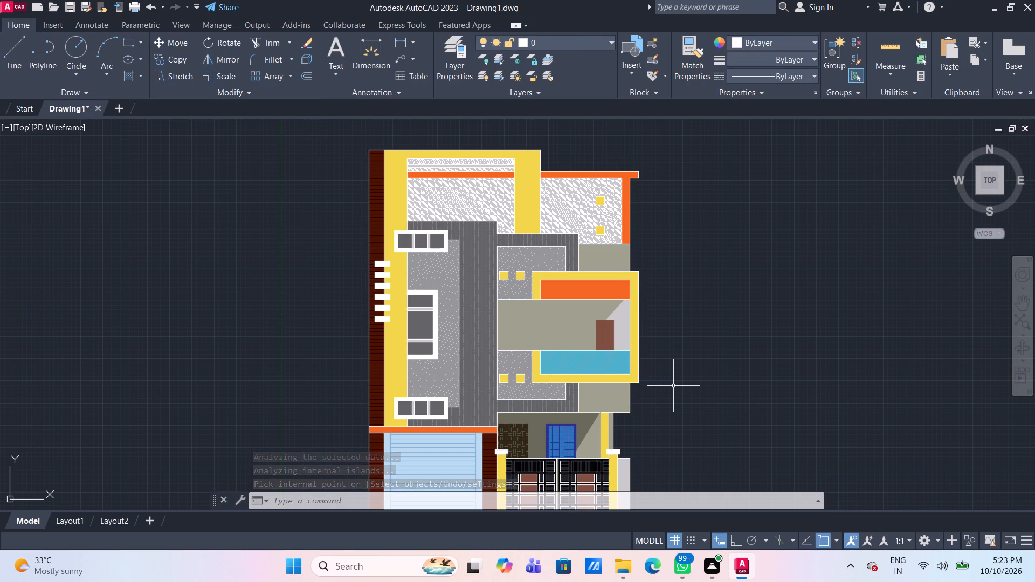
Examine the hatched elevation as a whole and up close around the ground-floor shutter, doors and gate.
{"action": "scroll", "coordinate": [673, 386], "scroll_direction": "down", "scroll_amount": 1}
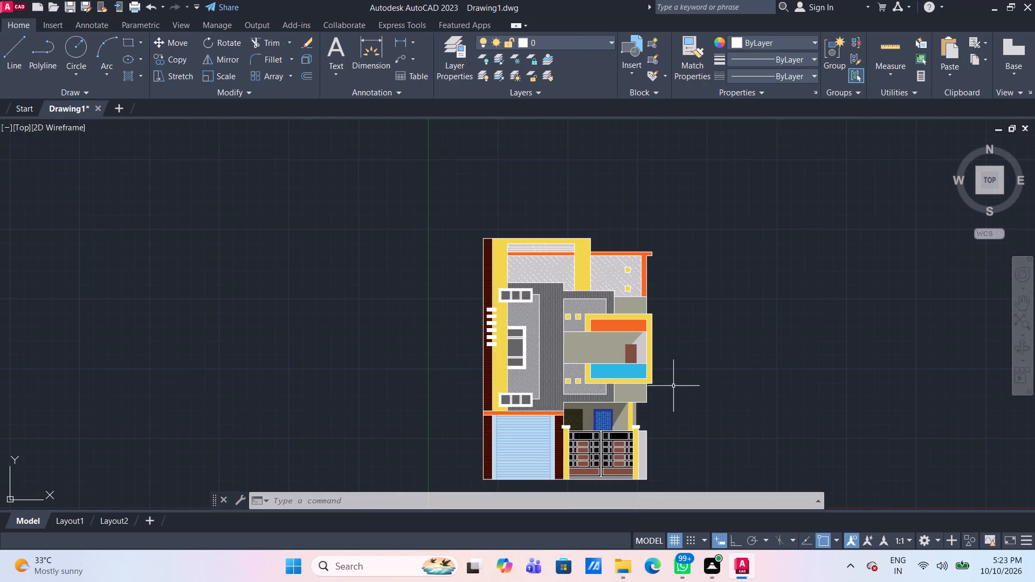
{"action": "middle_click_drag", "start_coordinate": [685, 405], "coordinate": [652, 373]}
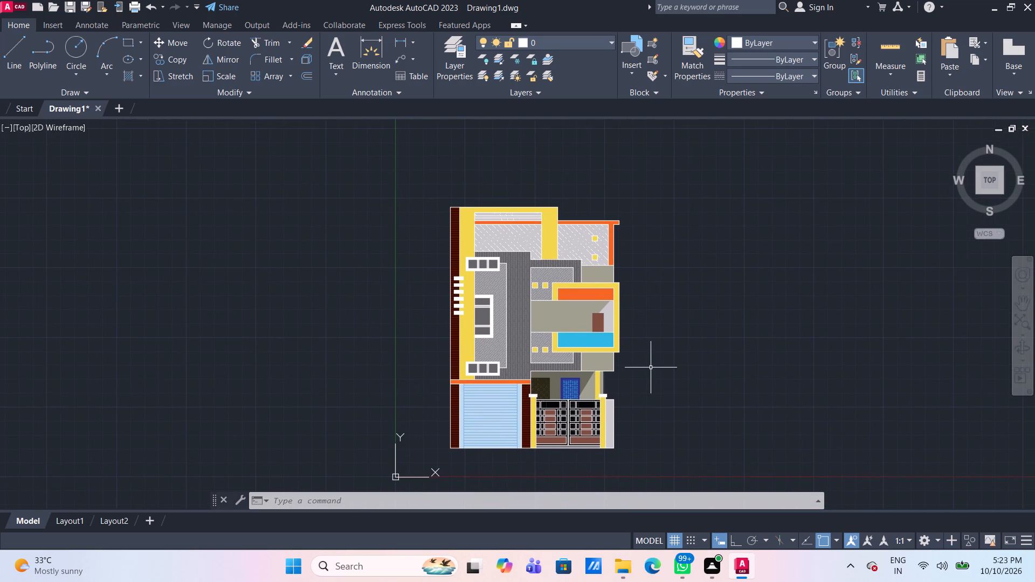
{"action": "middle_click_drag", "start_coordinate": [648, 426], "coordinate": [637, 389]}
{"action": "scroll", "coordinate": [434, 425], "scroll_direction": "up", "scroll_amount": 1}
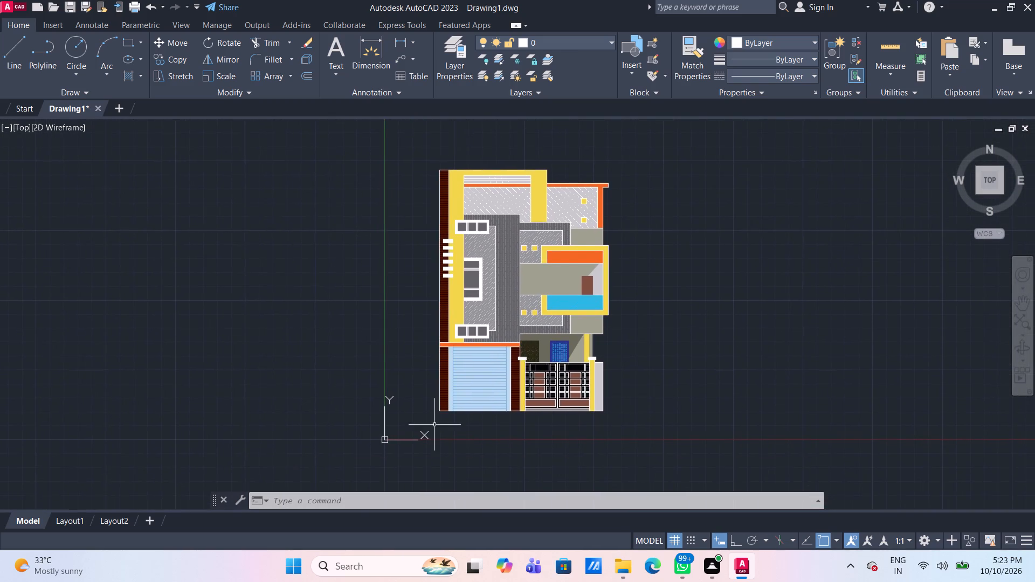
{"action": "scroll", "coordinate": [434, 425], "scroll_direction": "up", "scroll_amount": 1}
{"action": "scroll", "coordinate": [975, 404], "scroll_direction": "up", "scroll_amount": 1}
{"action": "middle_click_drag", "start_coordinate": [974, 404], "coordinate": [946, 412]}
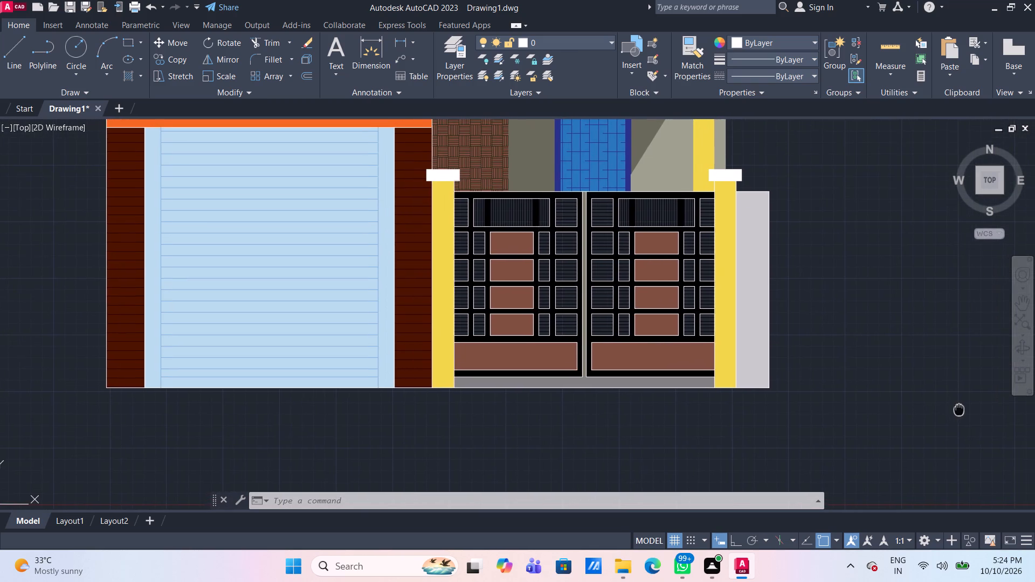
{"action": "middle_click_drag", "start_coordinate": [946, 412], "coordinate": [916, 431]}
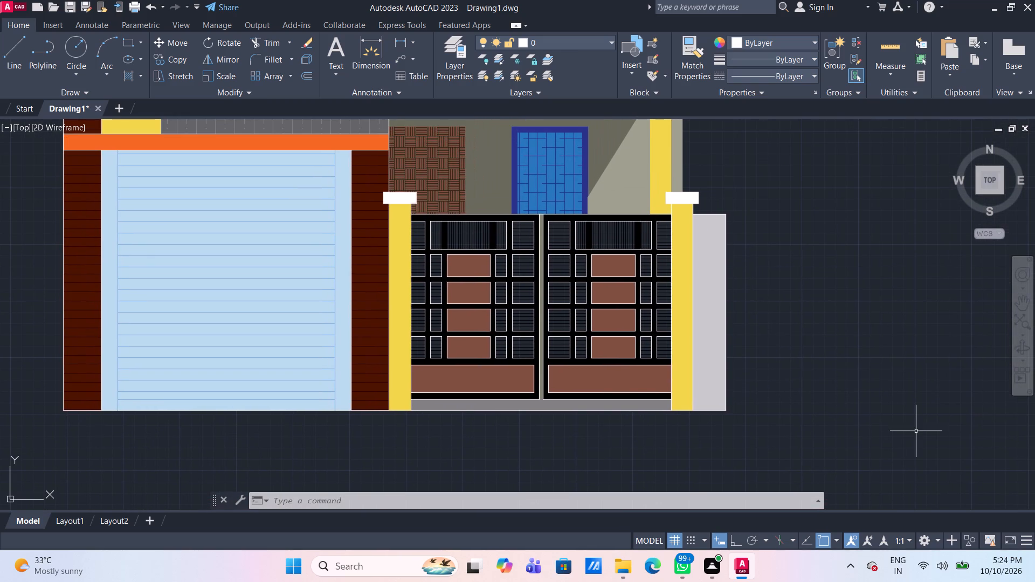
{"action": "scroll", "coordinate": [916, 431], "scroll_direction": "down", "scroll_amount": 2}
{"action": "middle_click", "coordinate": [924, 406]}
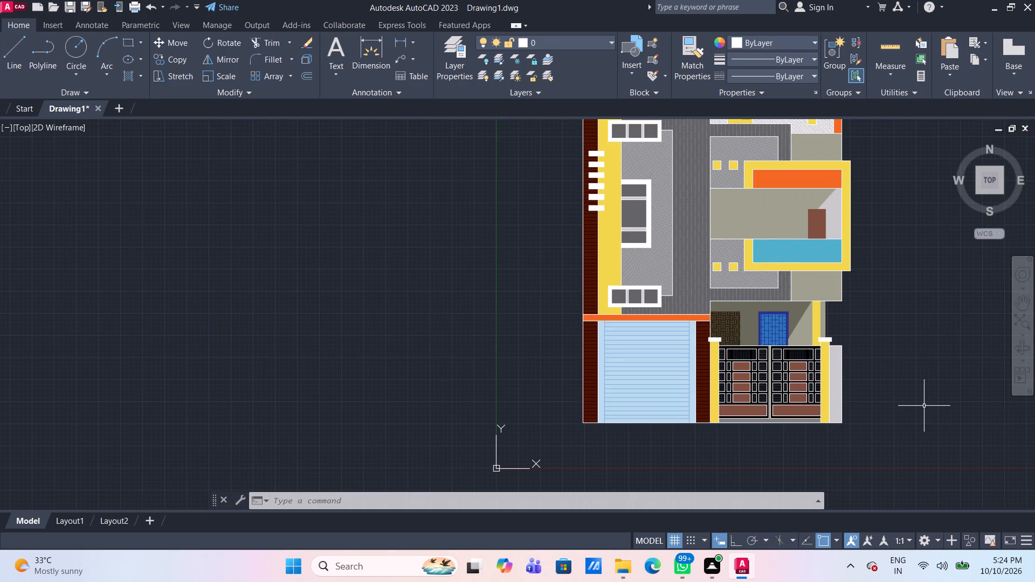
{"action": "scroll", "coordinate": [924, 406], "scroll_direction": "down", "scroll_amount": 1}
{"action": "scroll", "coordinate": [926, 390], "scroll_direction": "up", "scroll_amount": 1}
{"action": "middle_click_drag", "start_coordinate": [926, 390], "coordinate": [825, 425]}
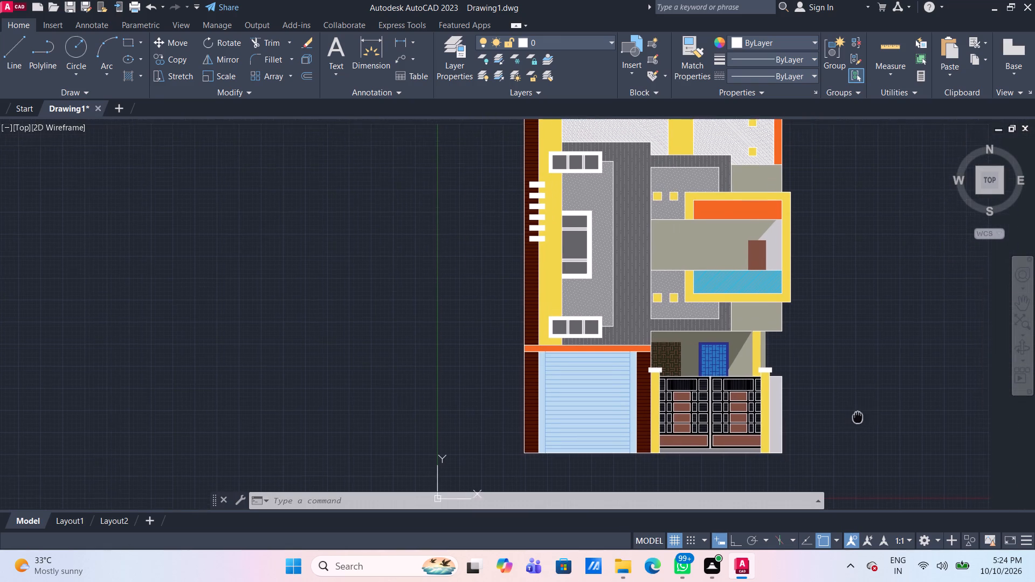
{"action": "middle_click_drag", "start_coordinate": [825, 425], "coordinate": [812, 428]}
{"action": "scroll", "coordinate": [812, 428], "scroll_direction": "down", "scroll_amount": 1}
{"action": "scroll", "coordinate": [812, 428], "scroll_direction": "up", "scroll_amount": 1}
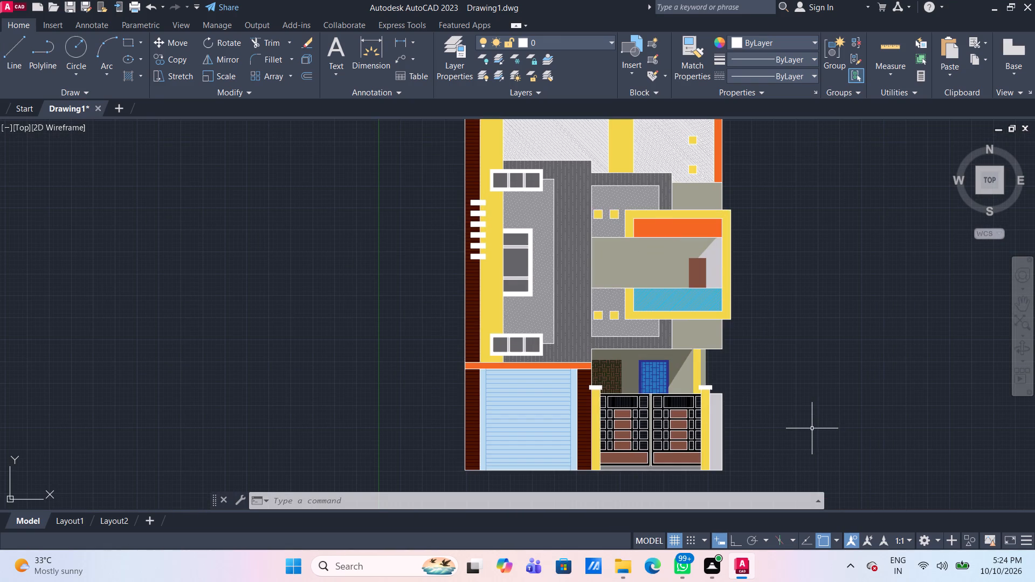
{"action": "scroll", "coordinate": [812, 428], "scroll_direction": "down", "scroll_amount": 1}
{"action": "middle_click_drag", "start_coordinate": [819, 431], "coordinate": [707, 423]}
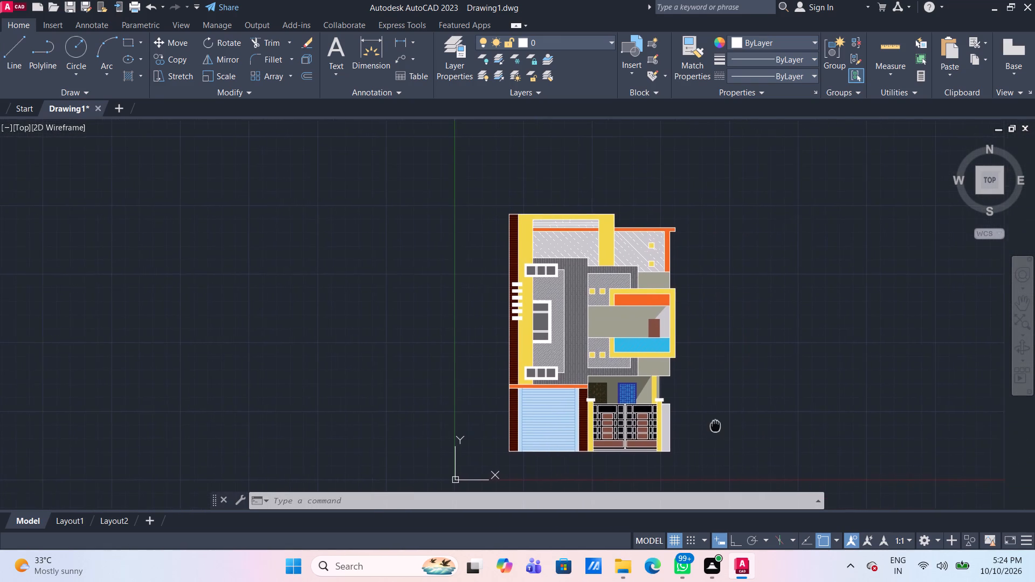
{"action": "middle_click_drag", "start_coordinate": [707, 423], "coordinate": [695, 418]}
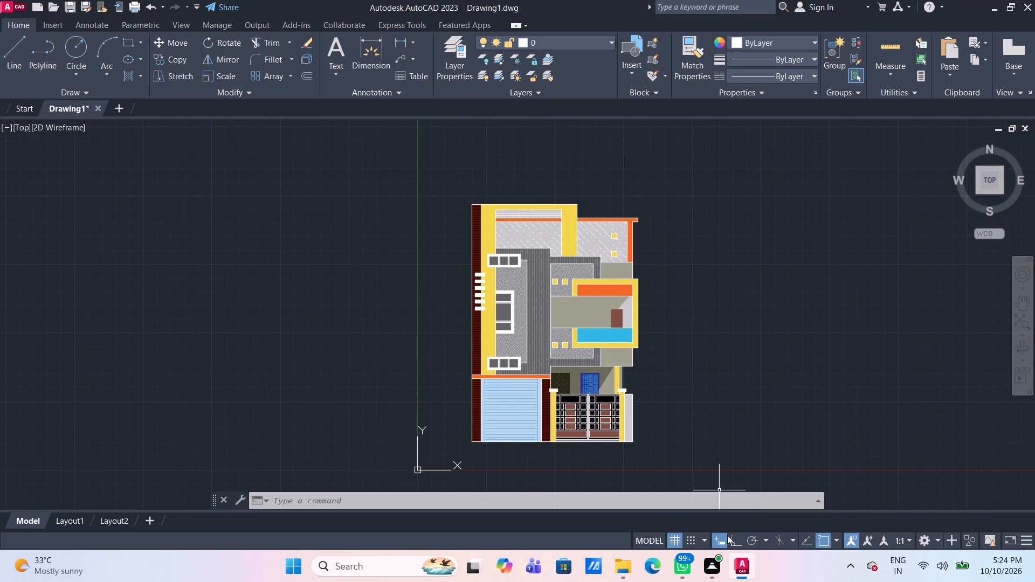